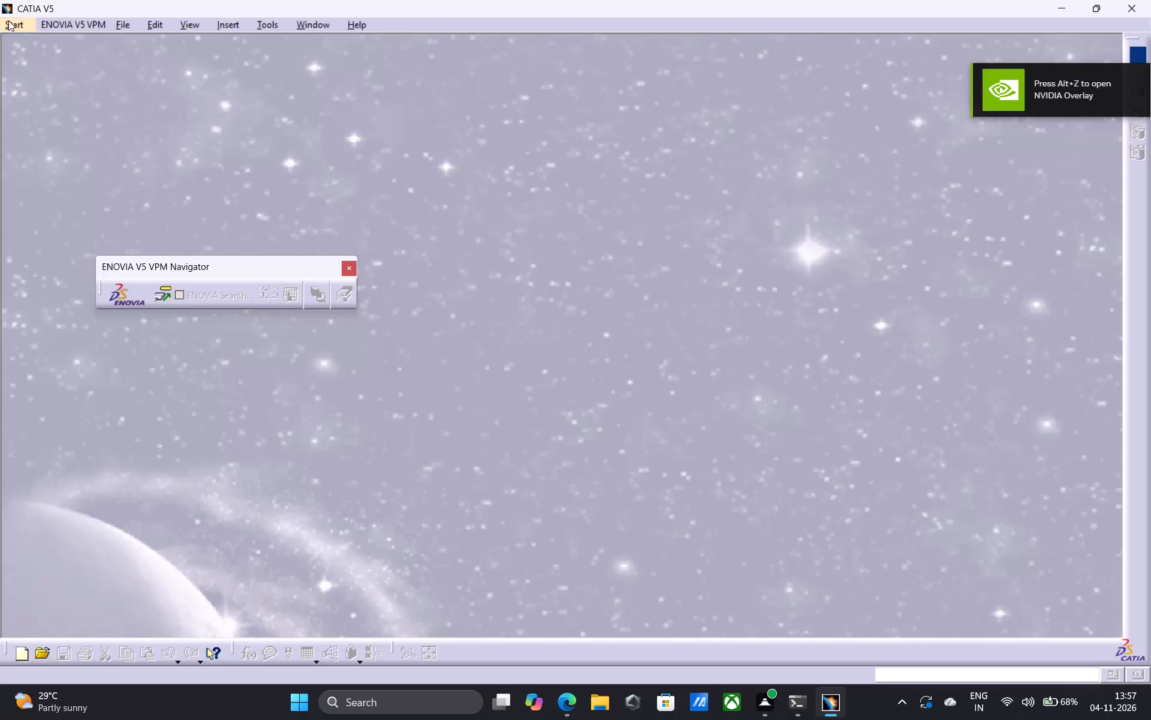
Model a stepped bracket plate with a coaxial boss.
Create a new part in the Part Design workbench, keeping the name Part1 and hybrid design enabled.
left_click(8, 20)
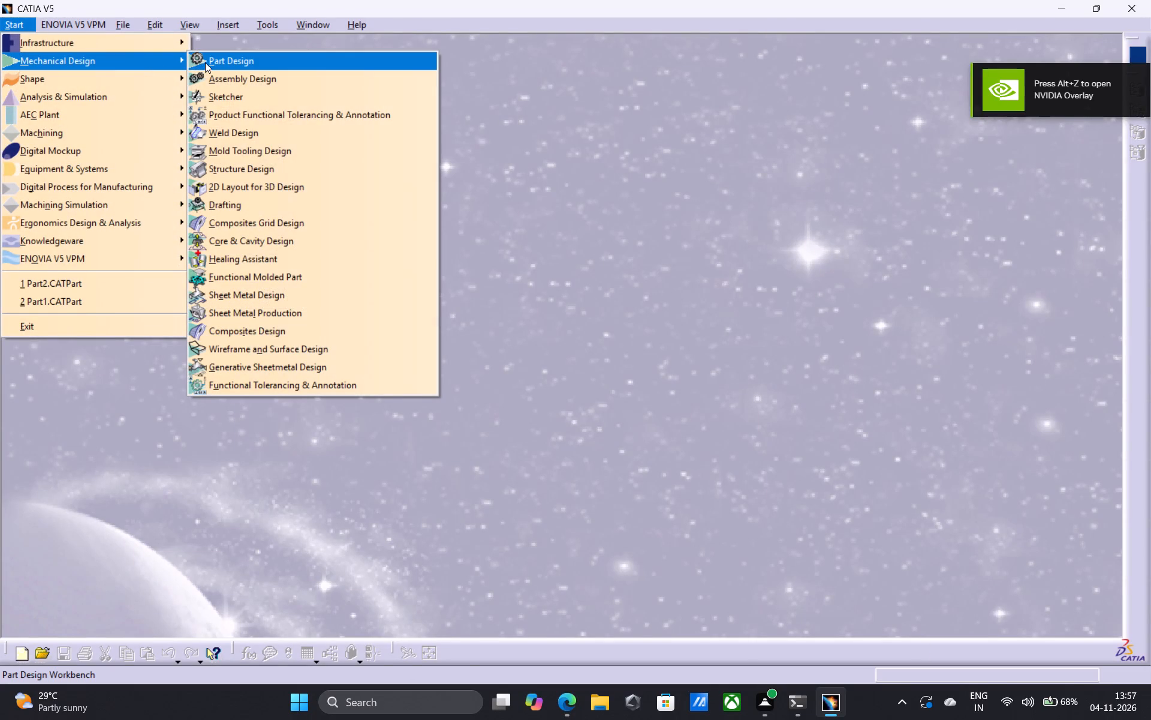
left_click_drag(205, 62, 197, 63)
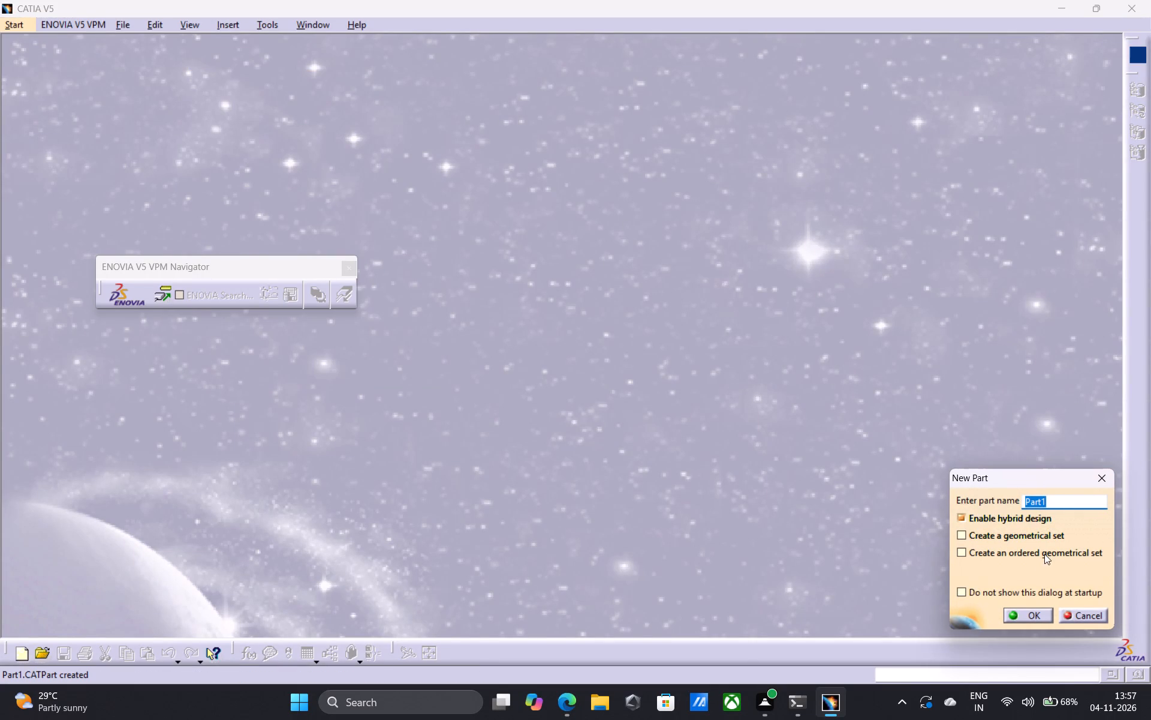
left_click(1039, 613)
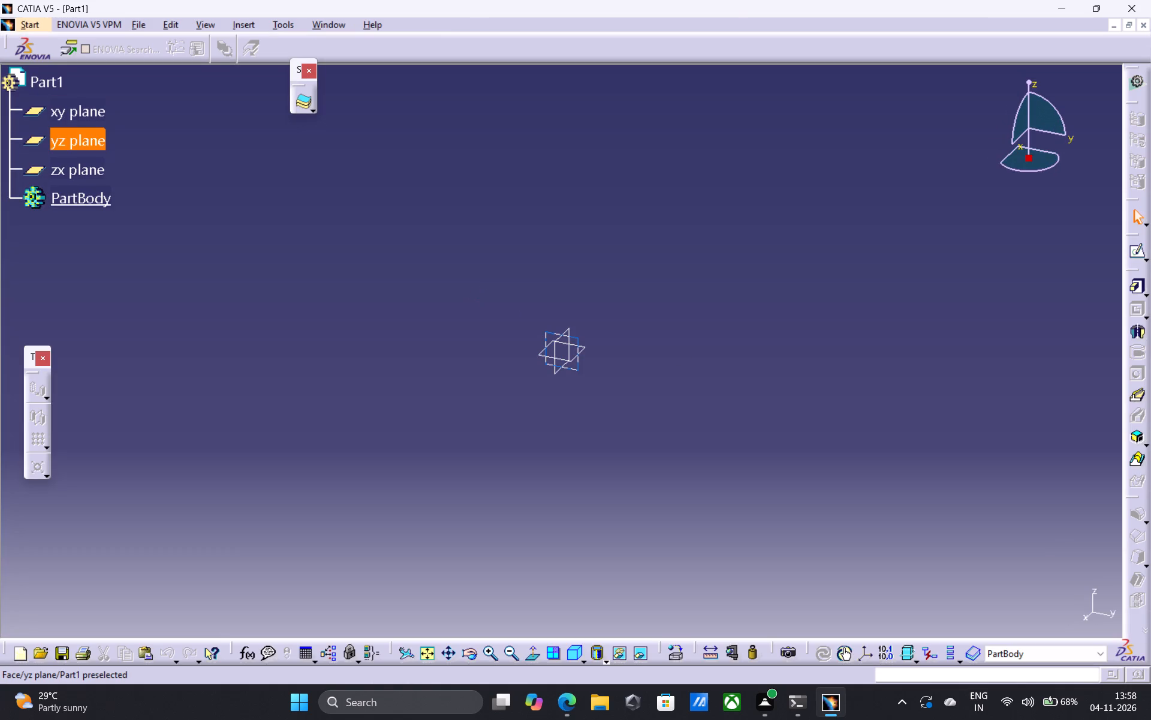
Open a new sketch on the yz plane.
left_click(581, 352)
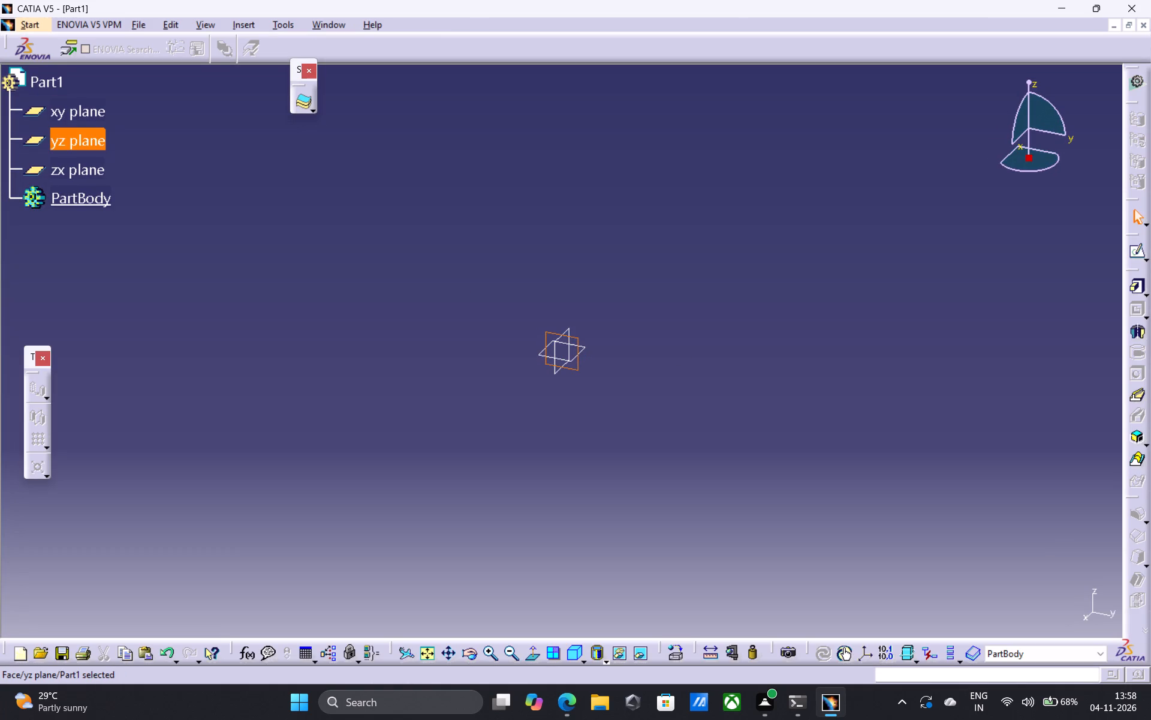
left_click(1134, 255)
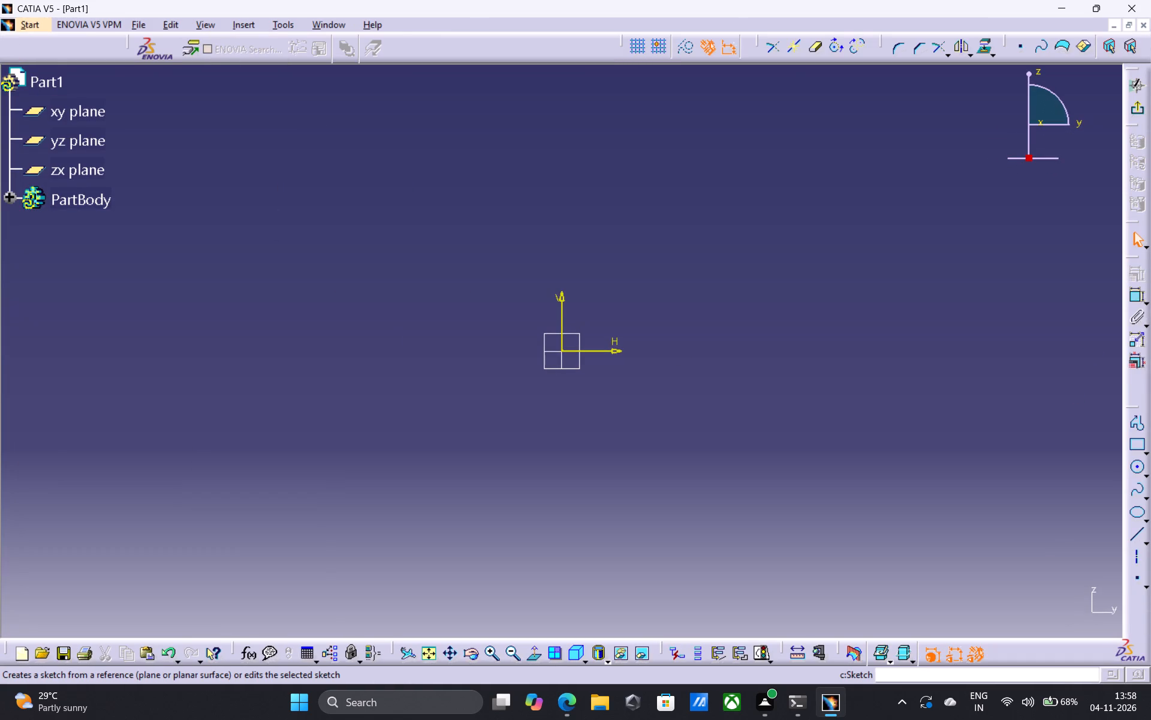
Draw a centered rectangle about 206 mm wide and 85 mm high with its center on the sketch origin.
left_click(1148, 451)
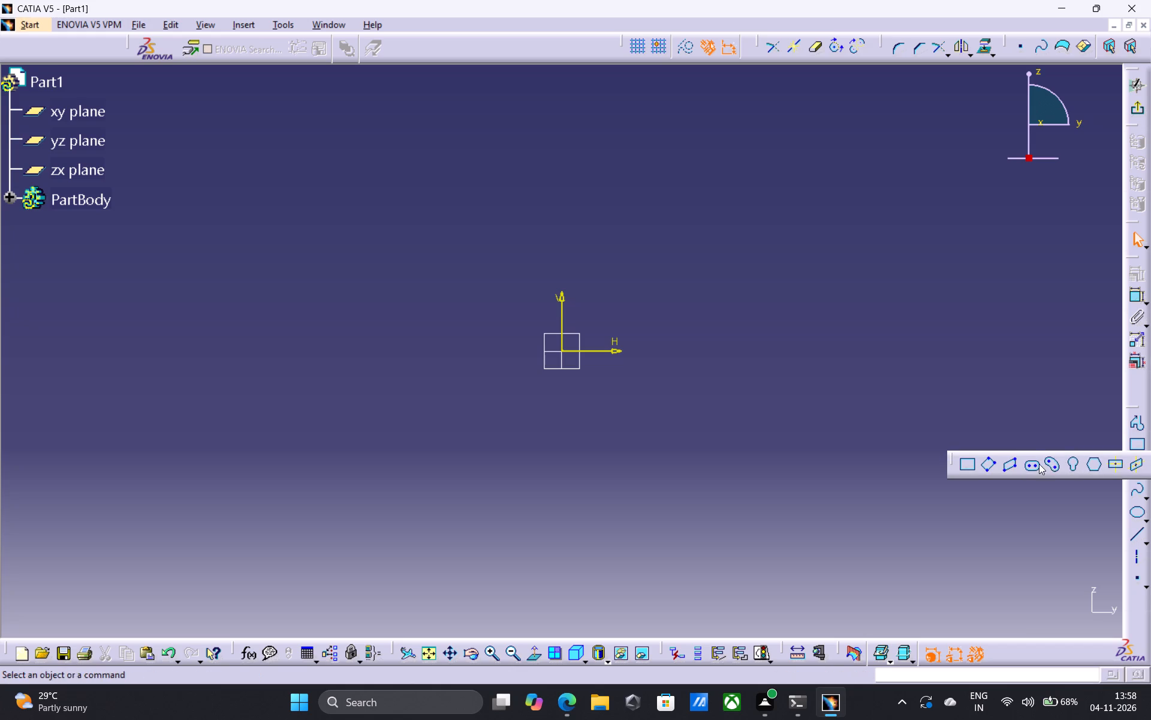
left_click(1116, 461)
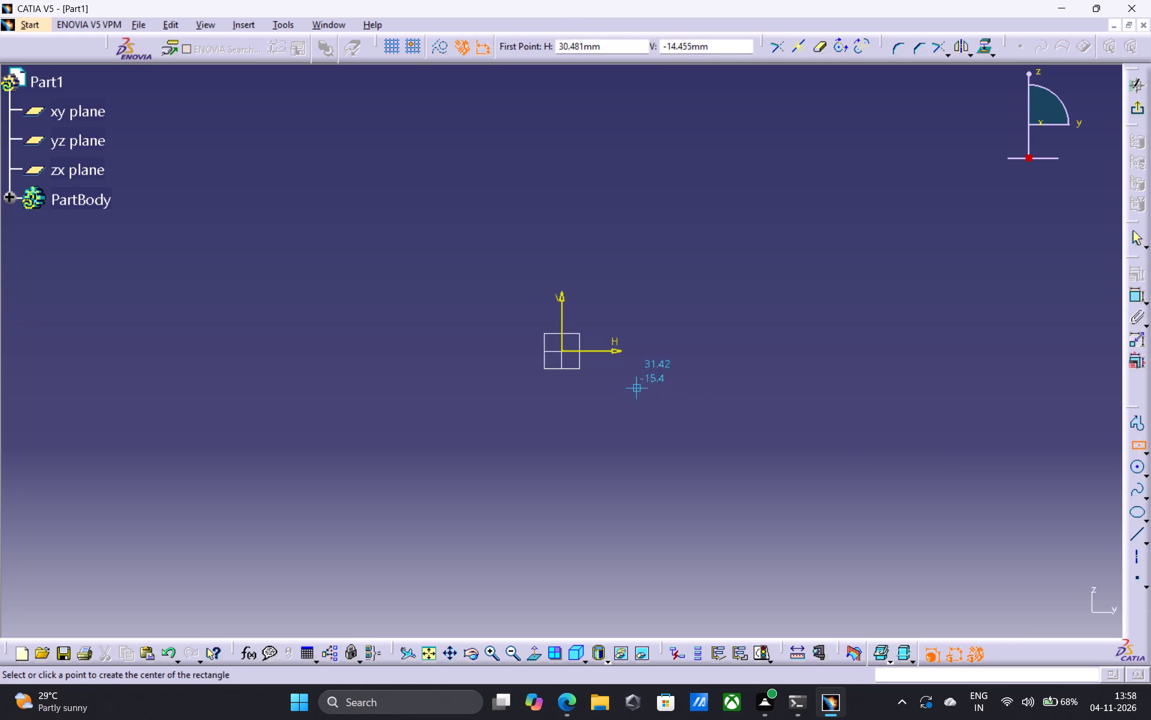
left_click(561, 352)
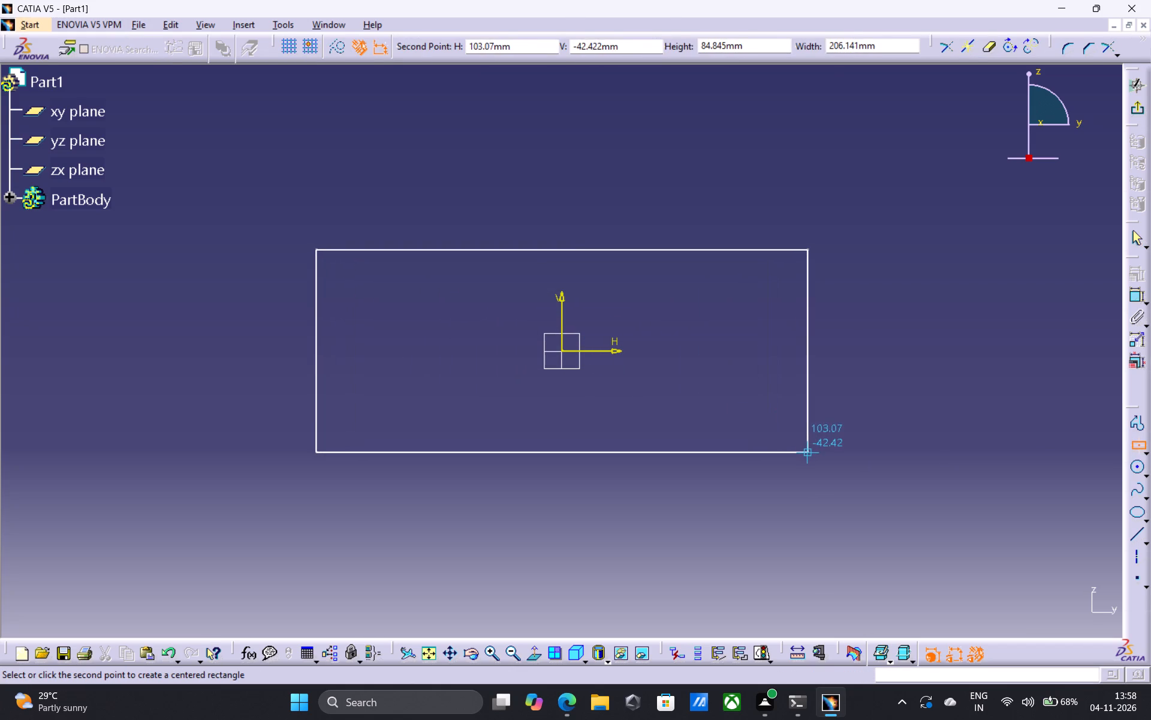
left_click(809, 452)
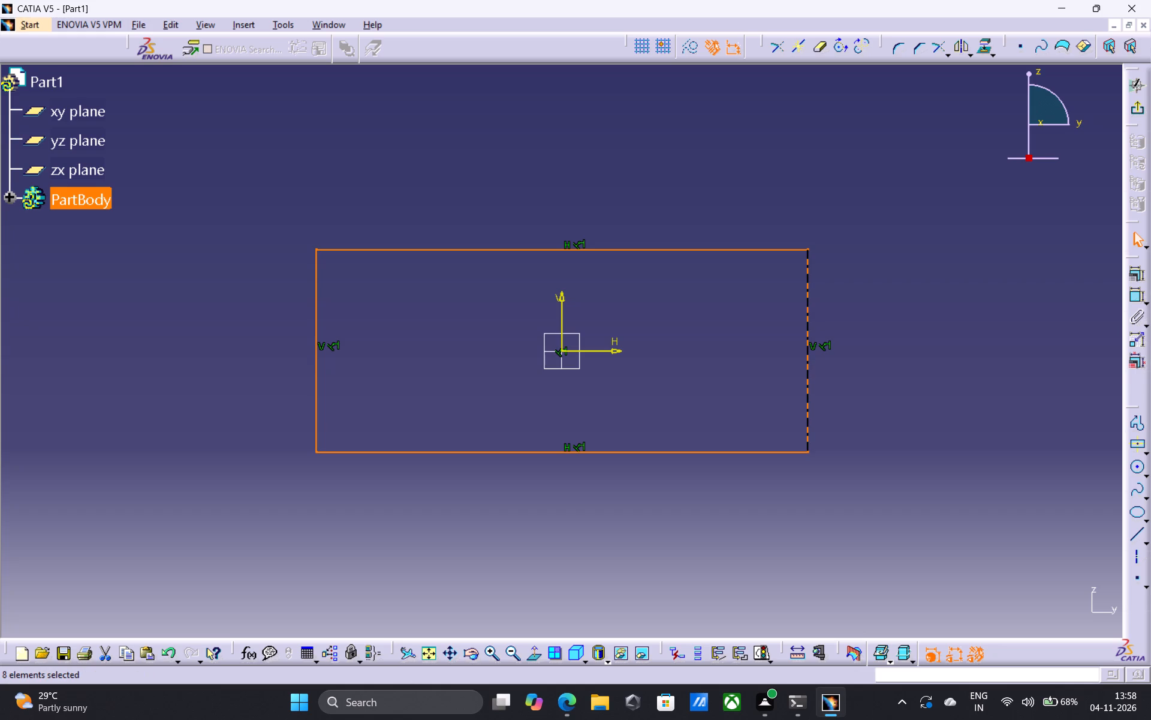
Dimension the rectangle's width below its bottom edge and its height beside its right edge.
double_click(613, 452)
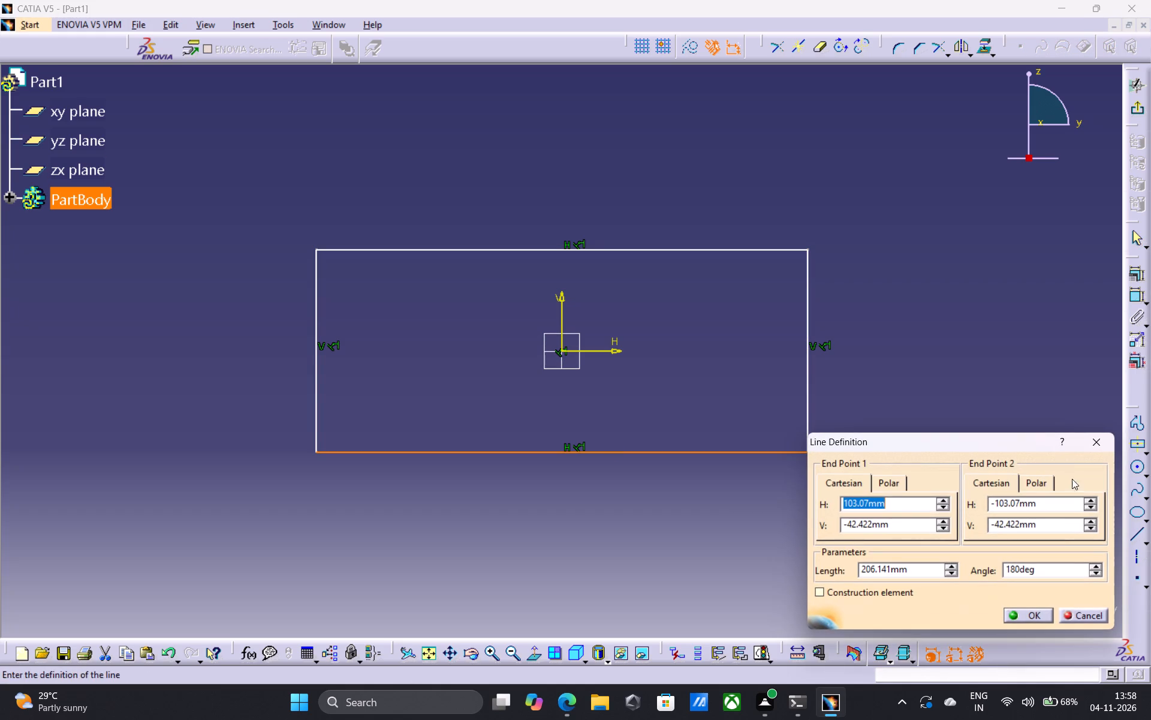
left_click(1086, 446)
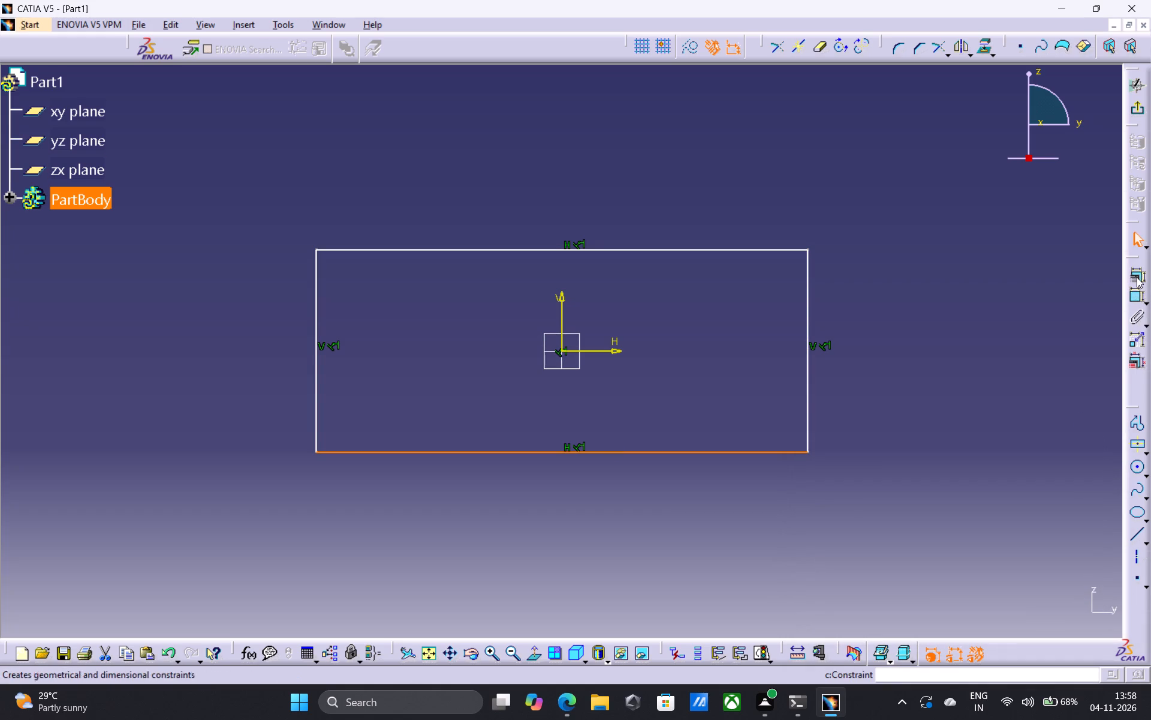
left_click(1126, 298)
double_click(1132, 293)
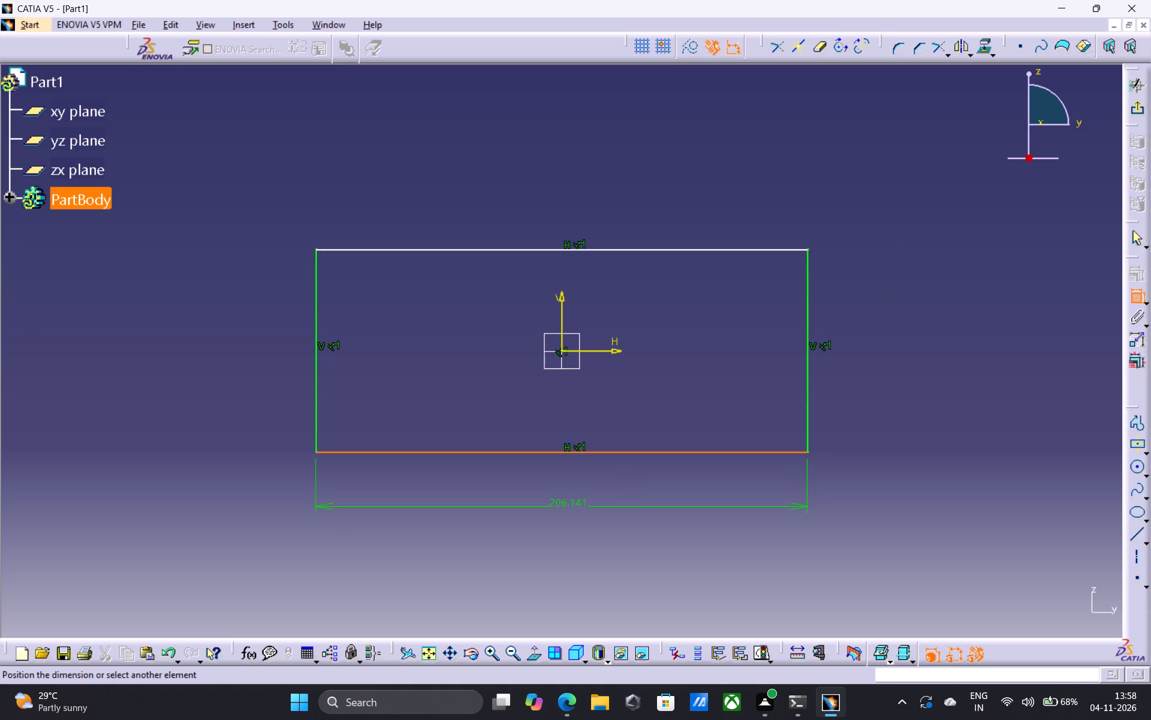
left_click(563, 506)
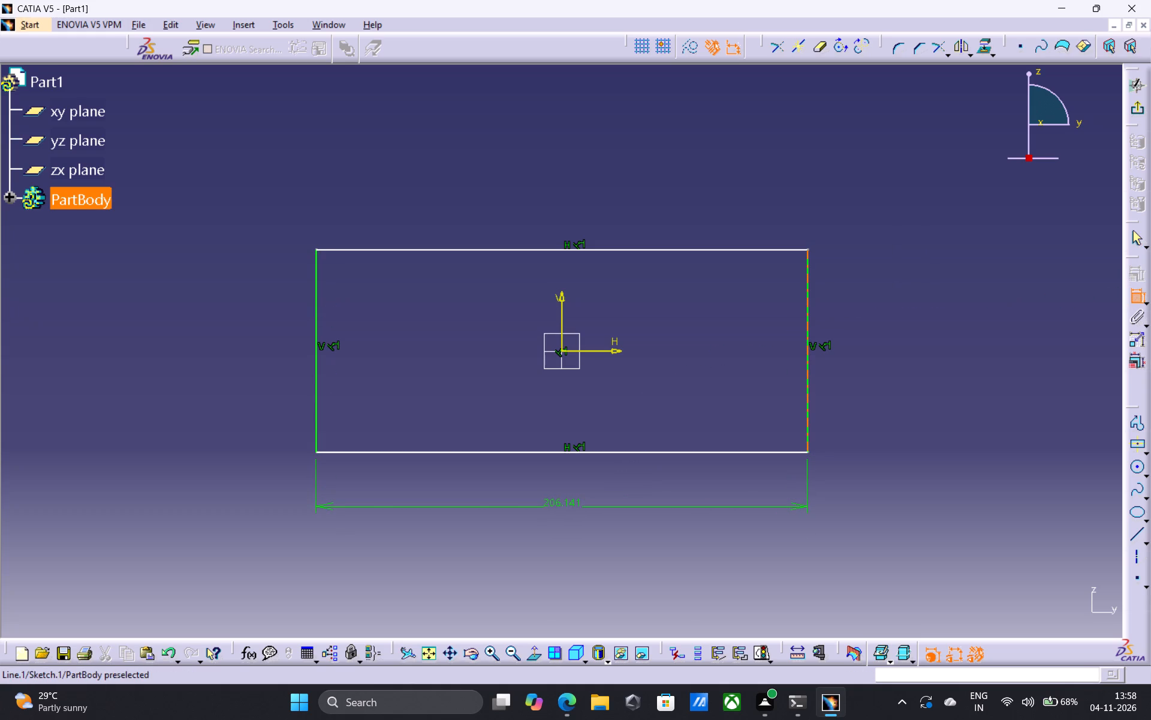
left_click(811, 365)
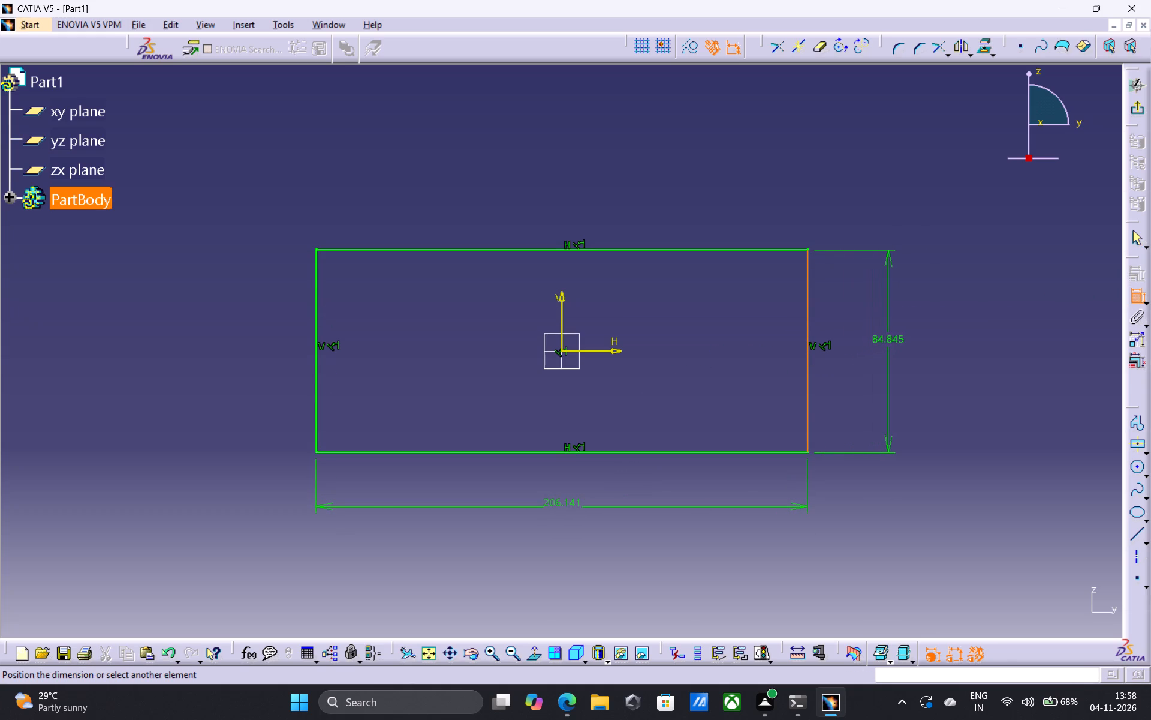
left_click(889, 350)
Set the rectangle's height to 154 mm.
left_click(896, 340)
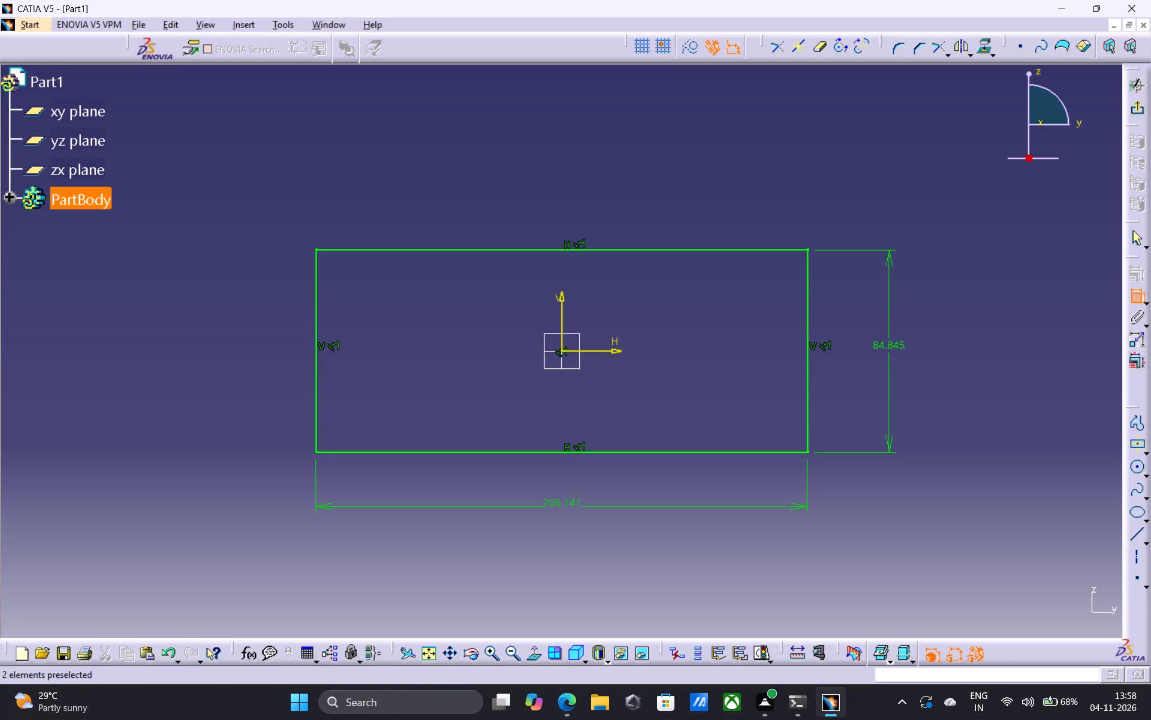
double_click(896, 340)
left_click(905, 549)
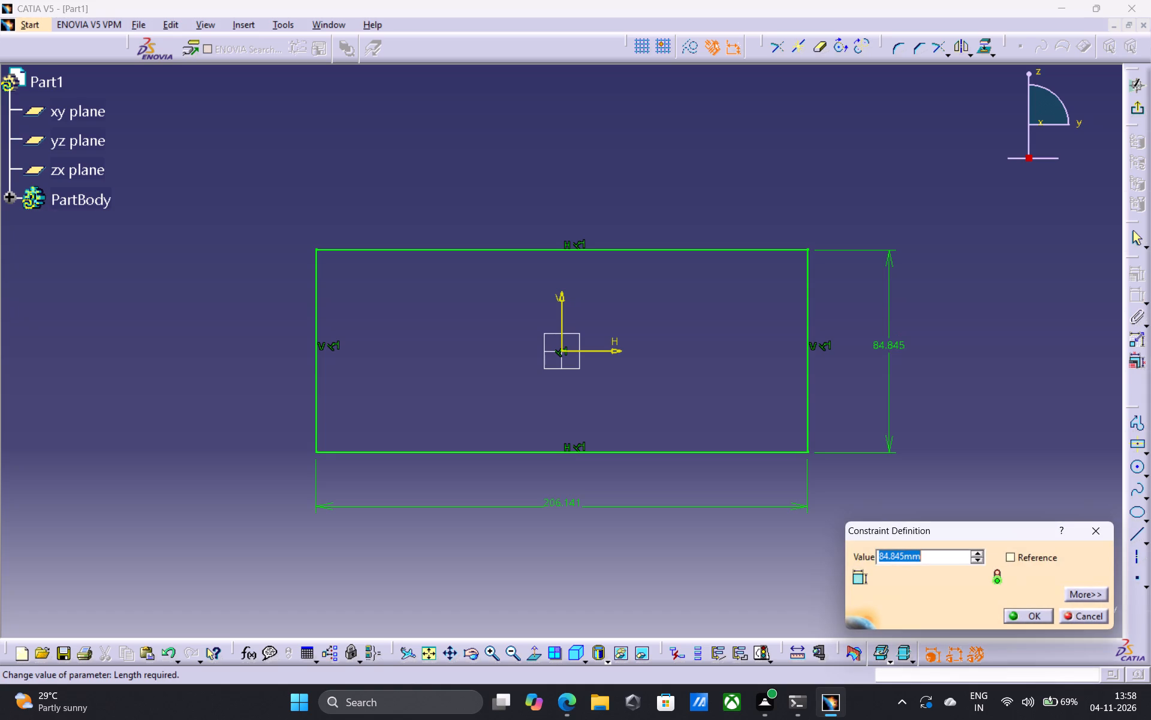
left_click(901, 555)
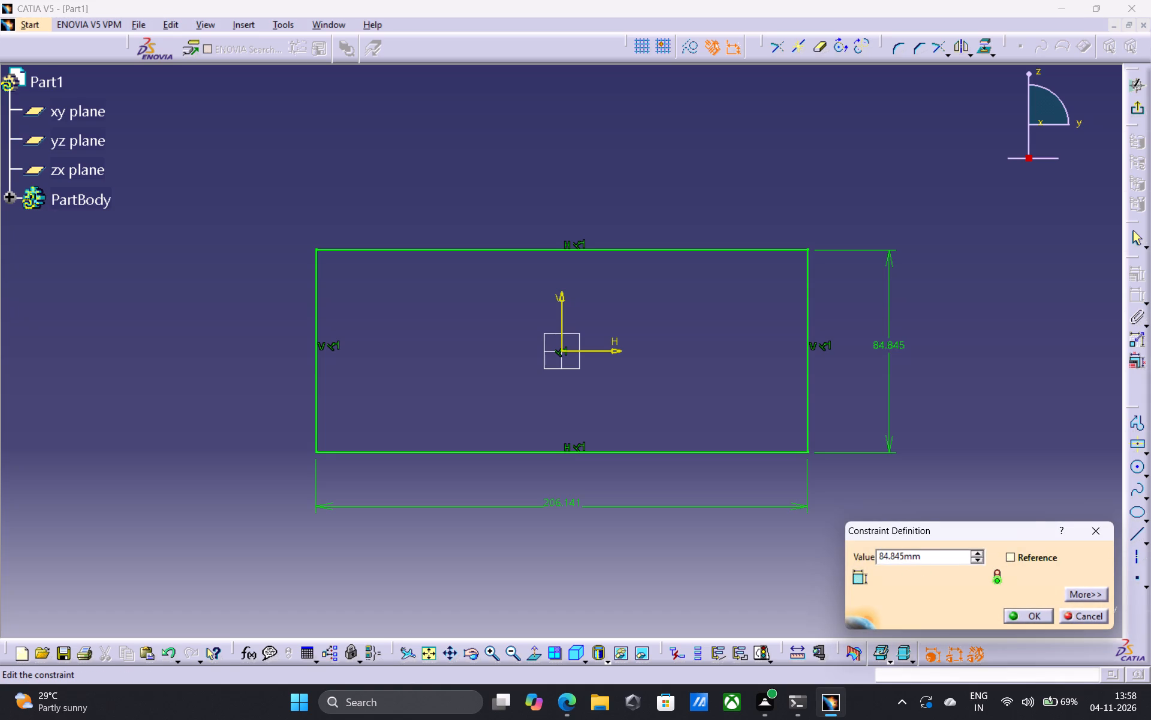
key("Right")
key("Right")
key("Right")
key("Right")
key("Right")
key("Right")
key("Left")
key("Left")
key("BackSpace")
key("BackSpace")
key("BackSpace")
key("BackSpace")
key("BackSpace")
key("BackSpace")
type("154")
key("Return")
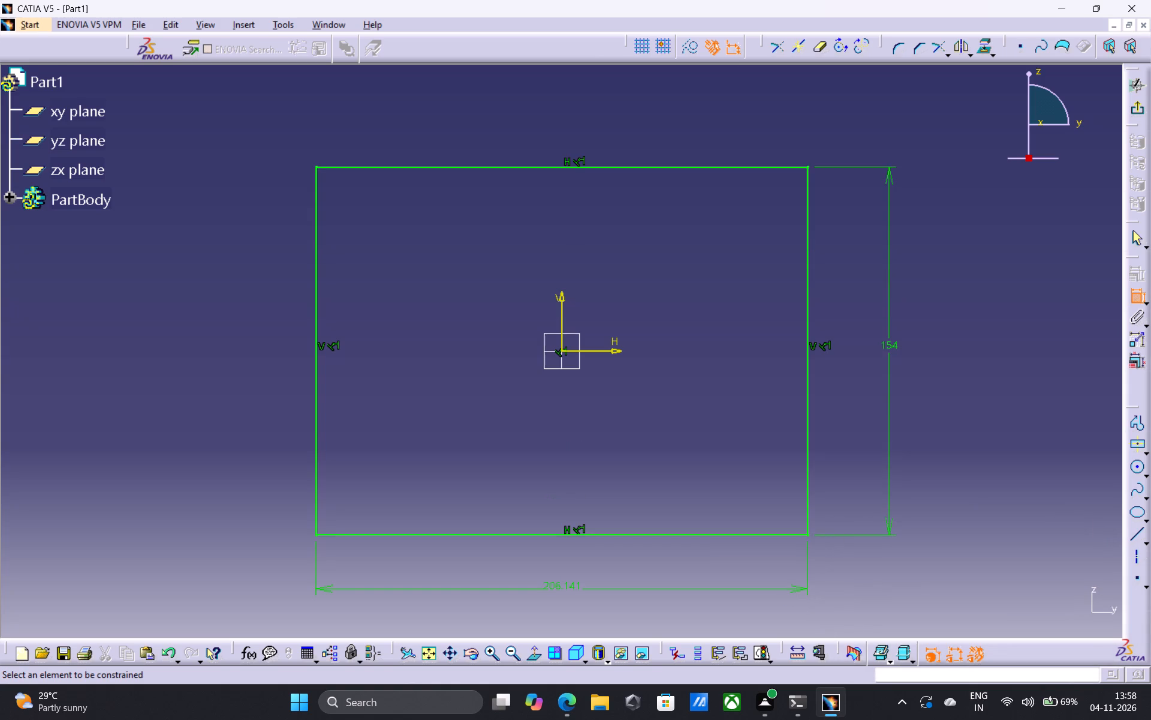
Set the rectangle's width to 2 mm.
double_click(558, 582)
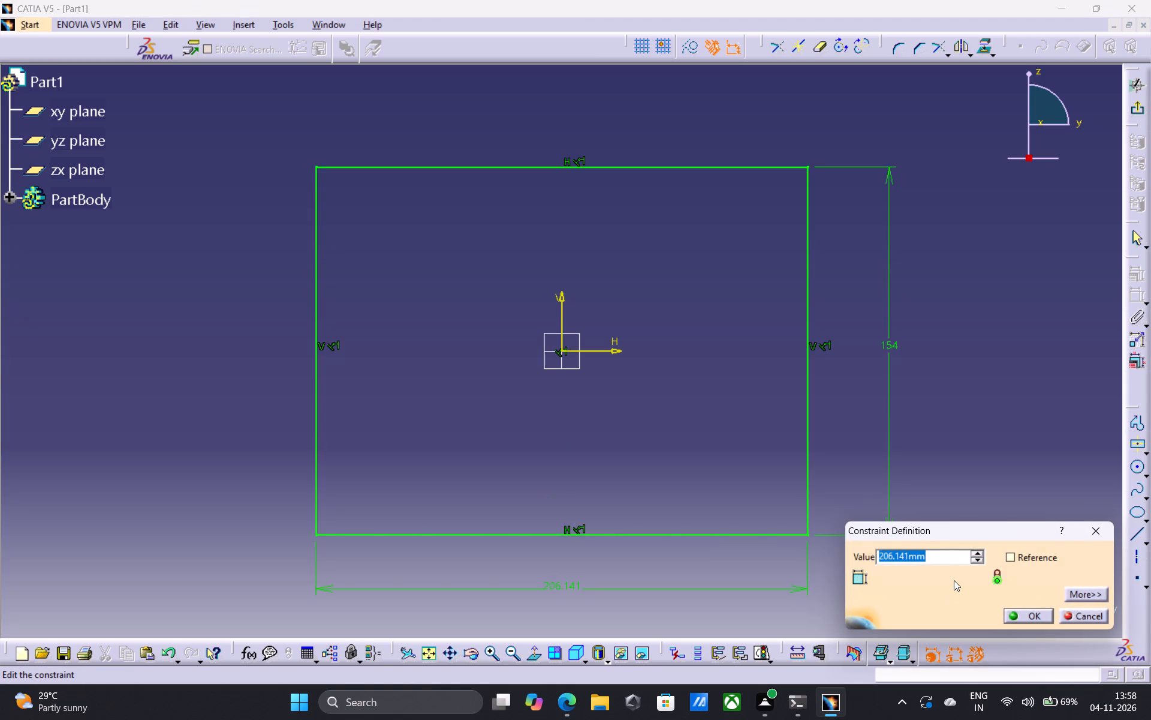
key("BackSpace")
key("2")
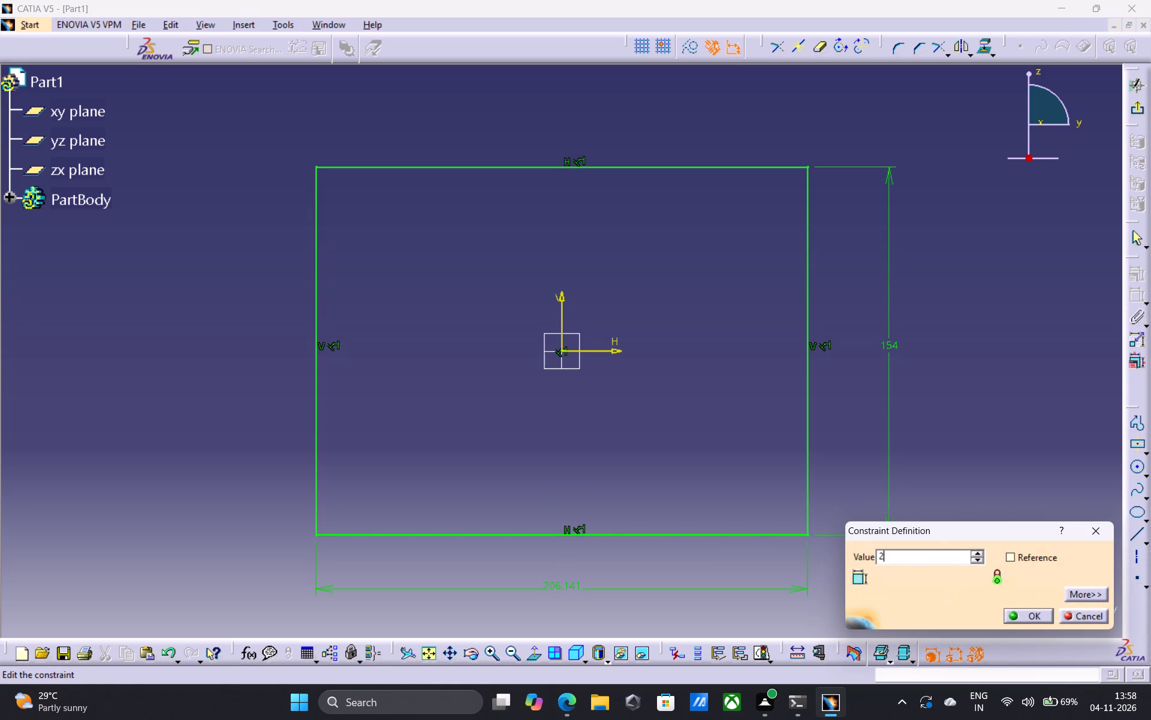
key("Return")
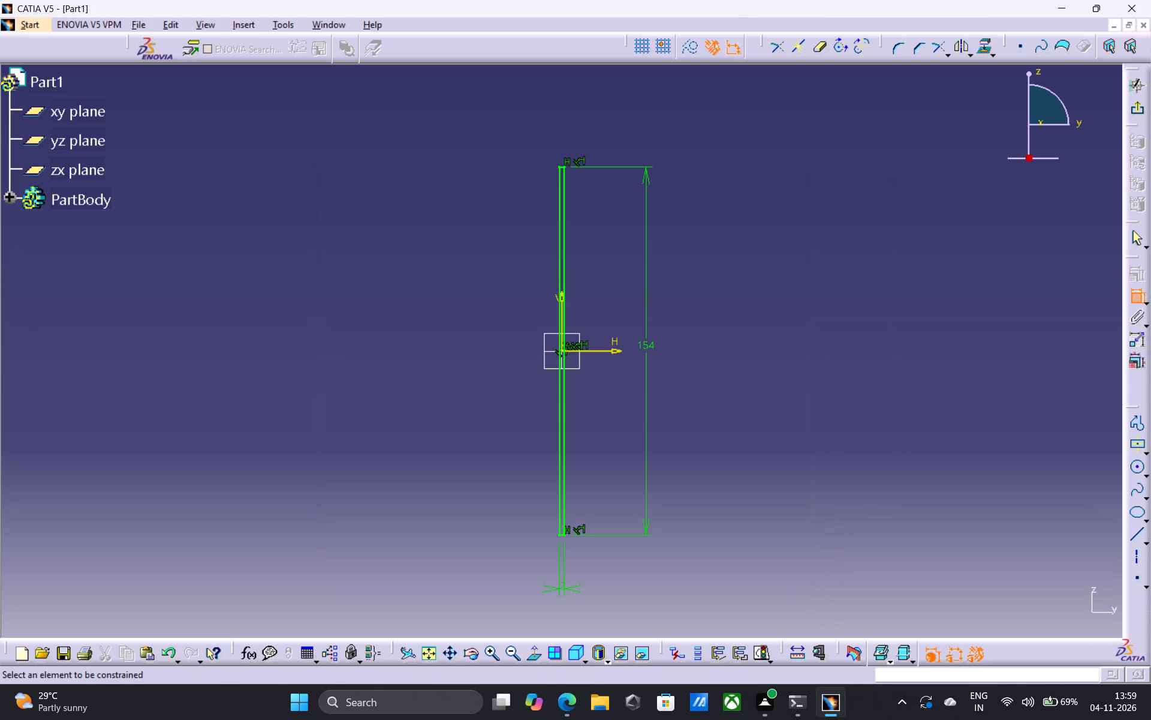
Set the rectangle's width to 72 mm.
double_click(565, 586)
key("BackSpace")
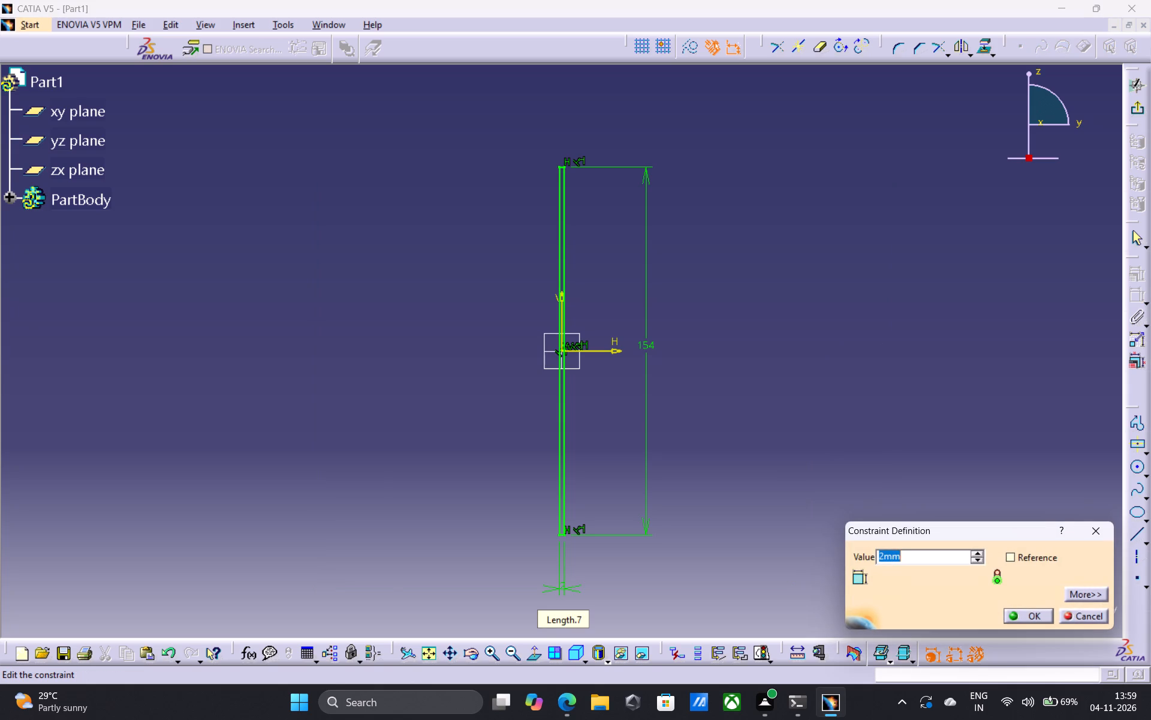
type("72")
key("Return")
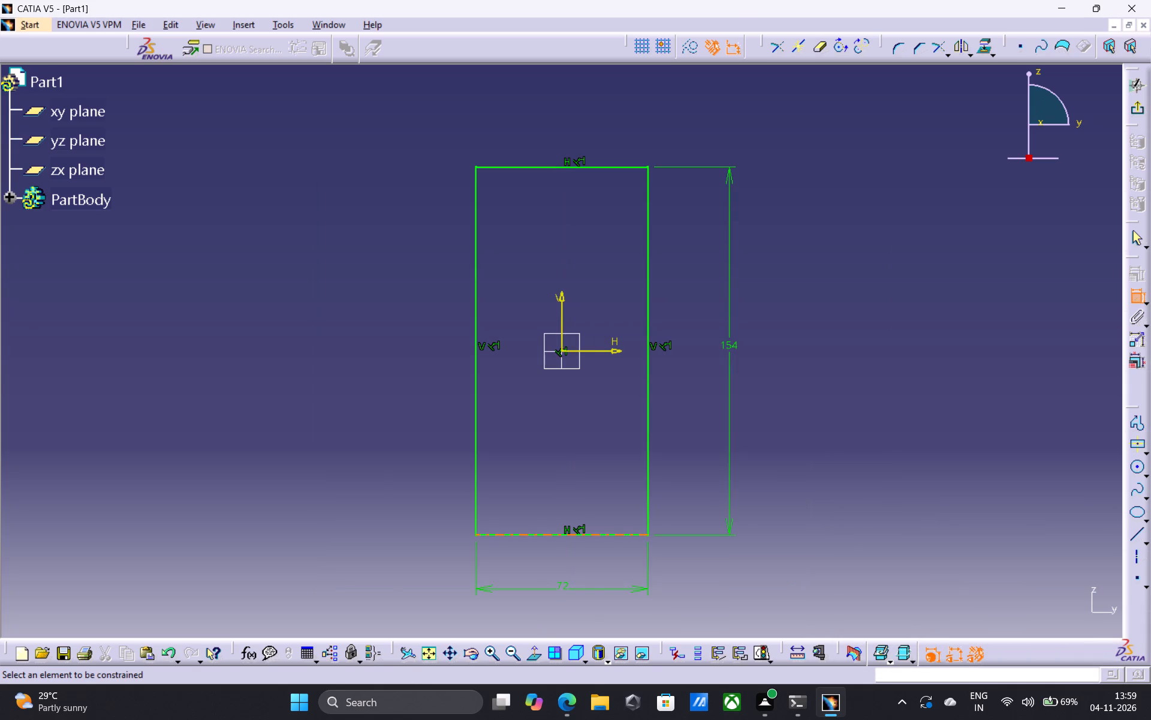
Draw a second centered rectangle, about 38 mm wide and 18 mm high, below and to the right of the first one.
scroll(556, 457, "down", 1)
middle_click_drag(556, 457, 524, 138)
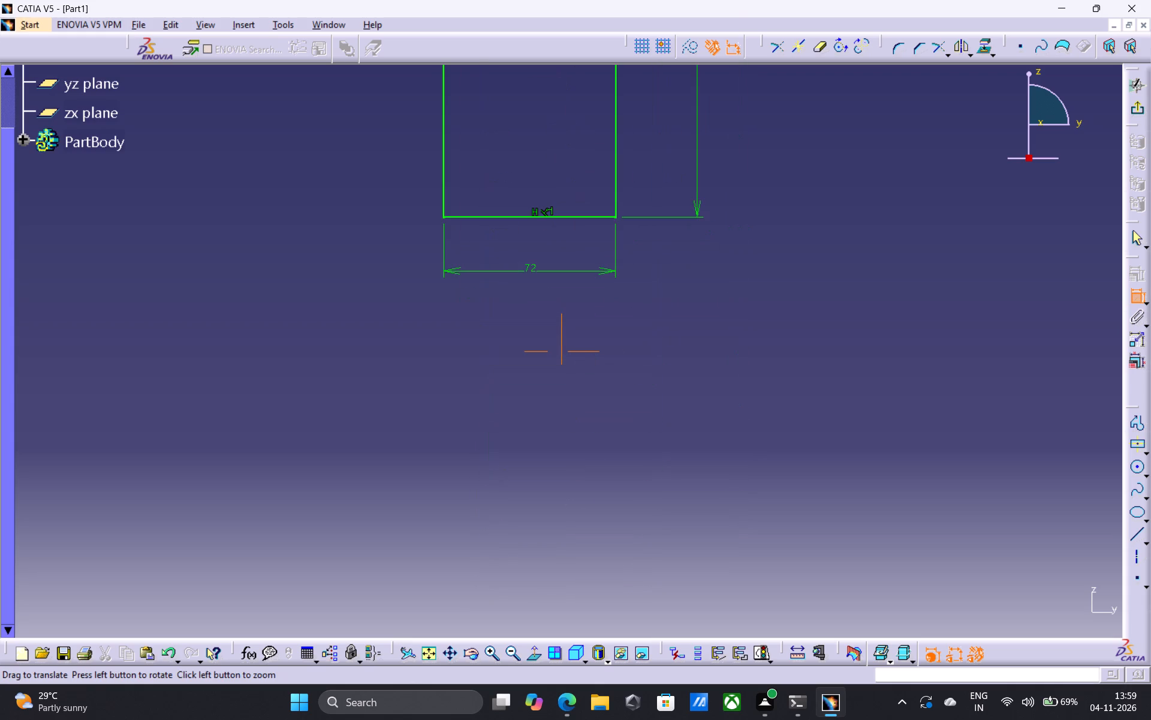
middle_click_drag(524, 138, 524, 137)
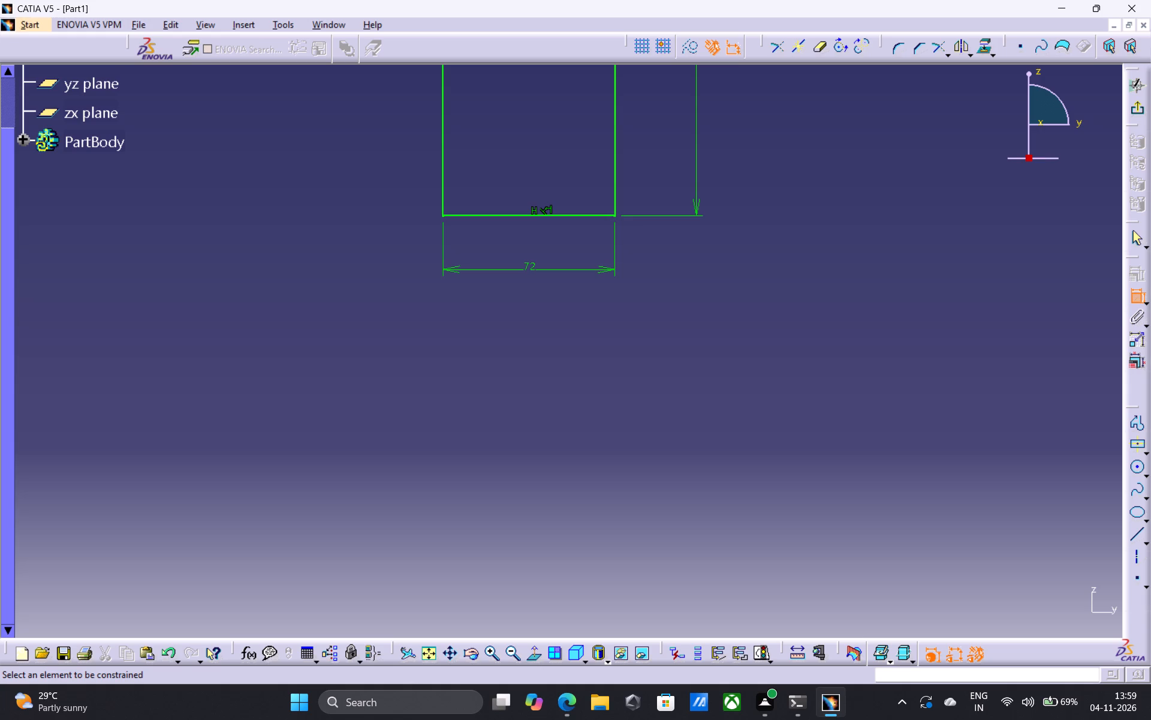
left_click(1137, 445)
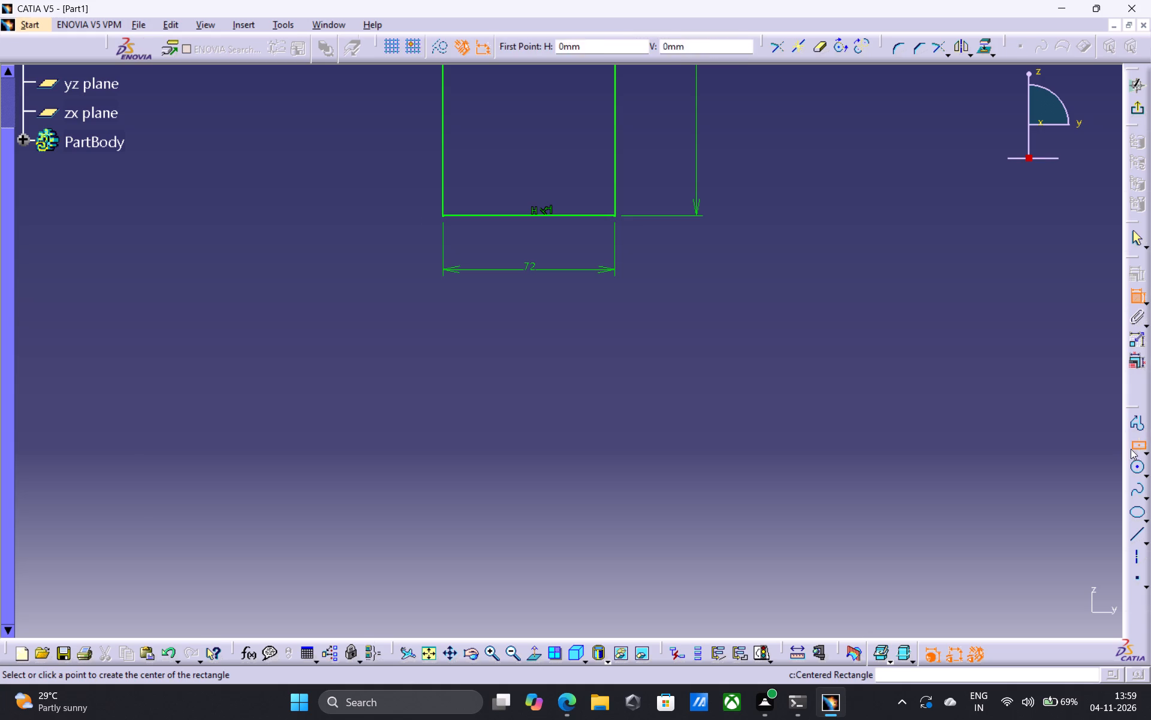
left_click(774, 501)
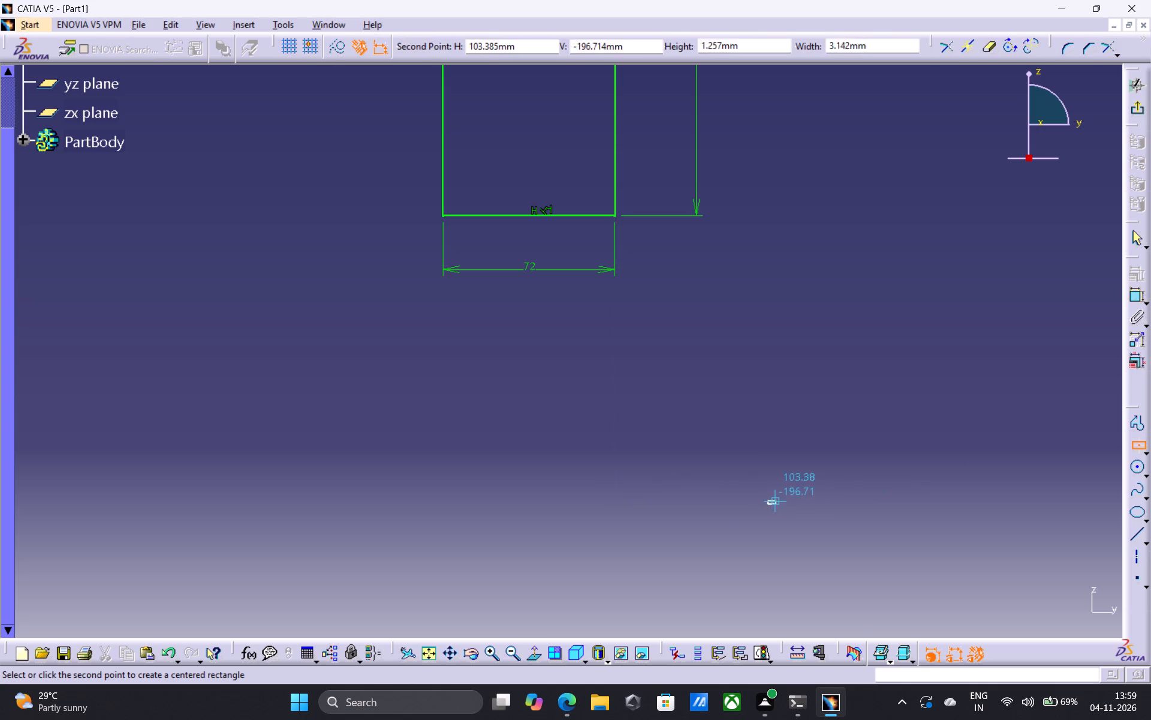
left_click(818, 524)
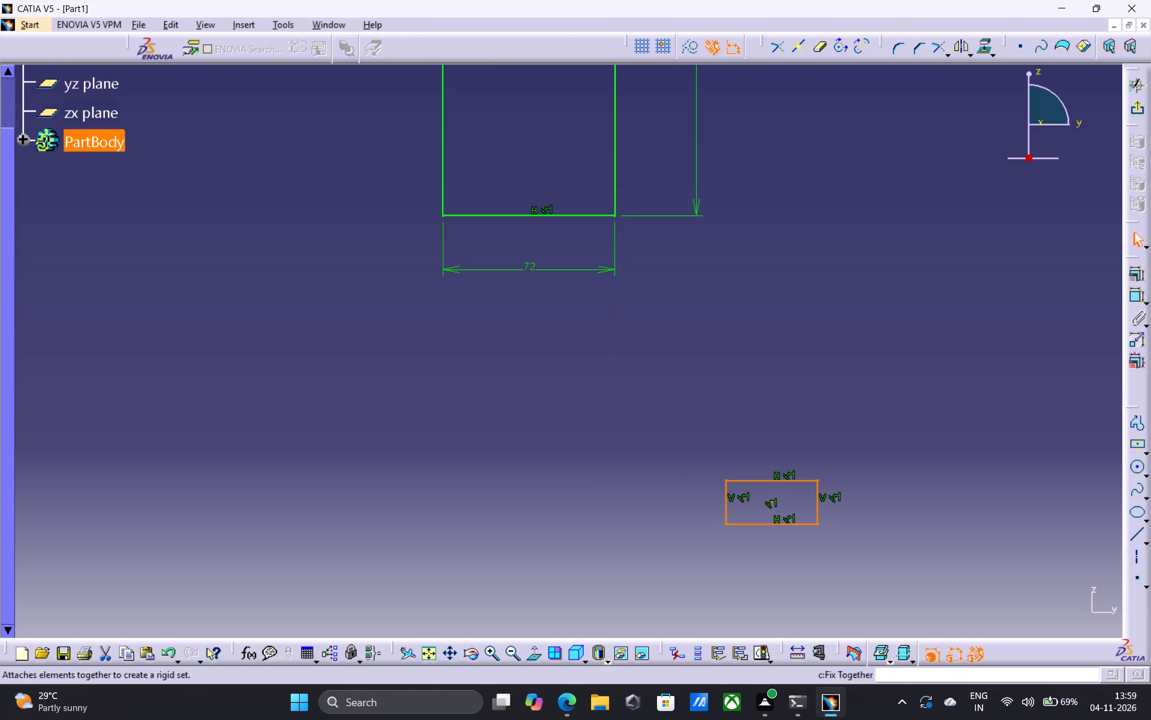
Dimension the small rectangle's width above its top edge and its height beside its right edge.
double_click(1134, 294)
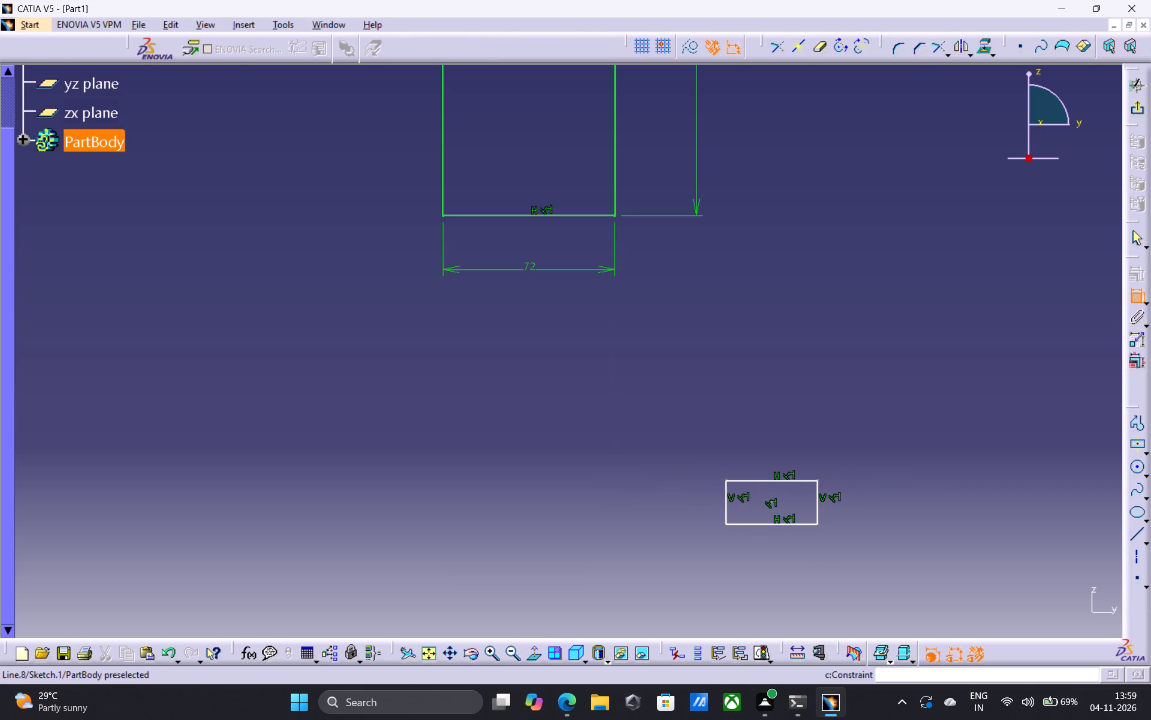
left_click(775, 481)
left_click(774, 451)
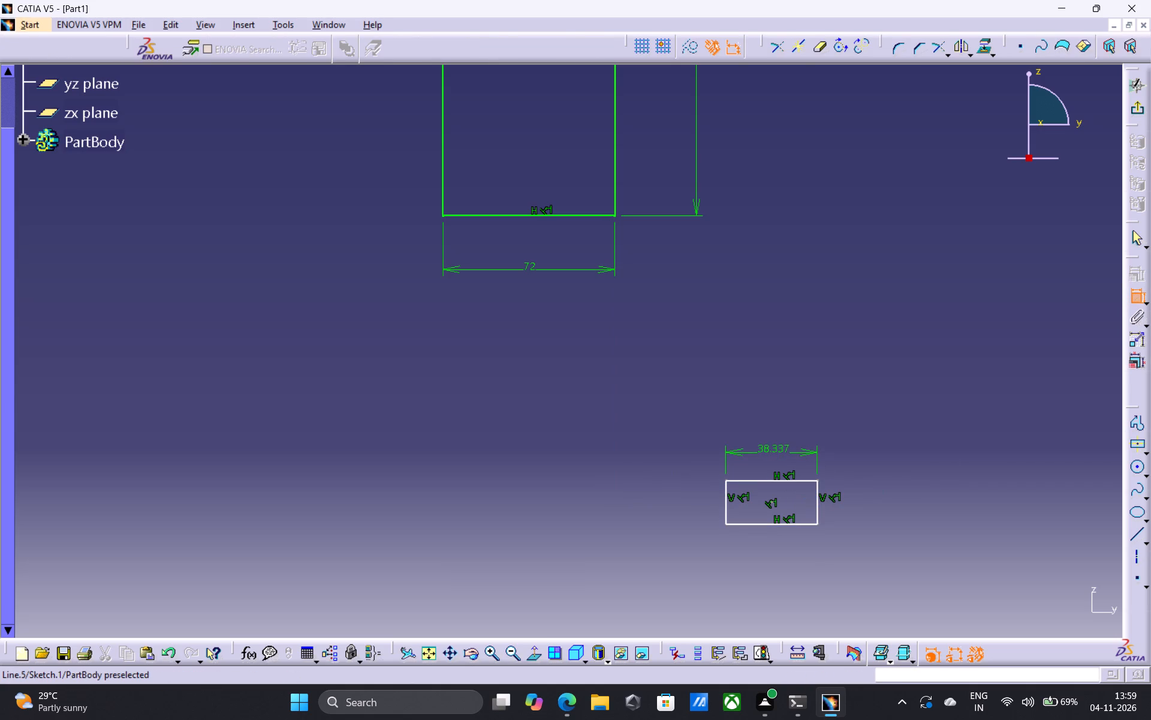
left_click(820, 499)
left_click(874, 508)
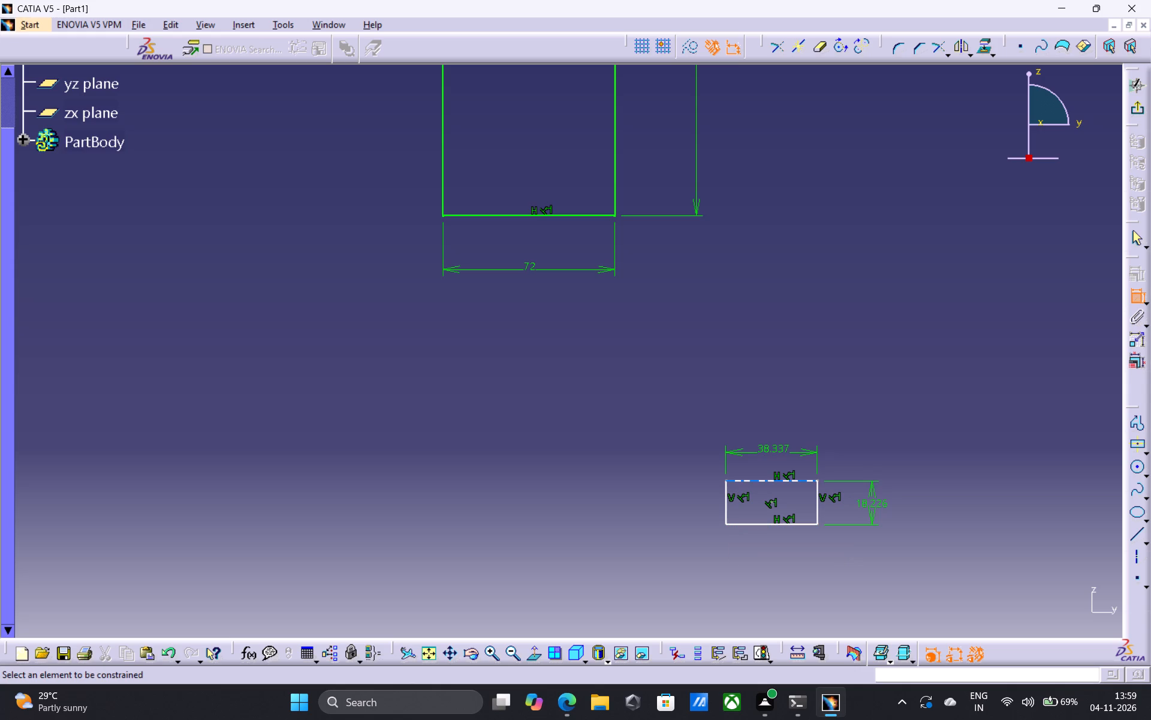
Set the small rectangle's width to 20 mm and its height to 10 mm.
double_click(781, 450)
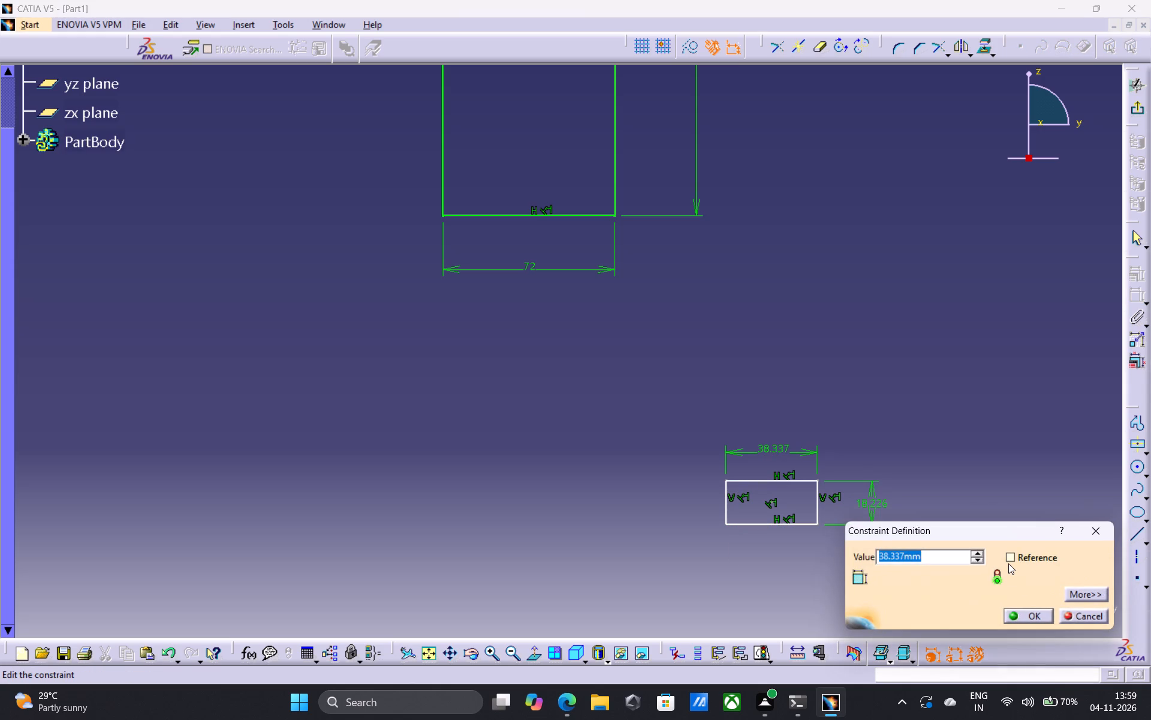
key("BackSpace")
type("20")
key("Return")
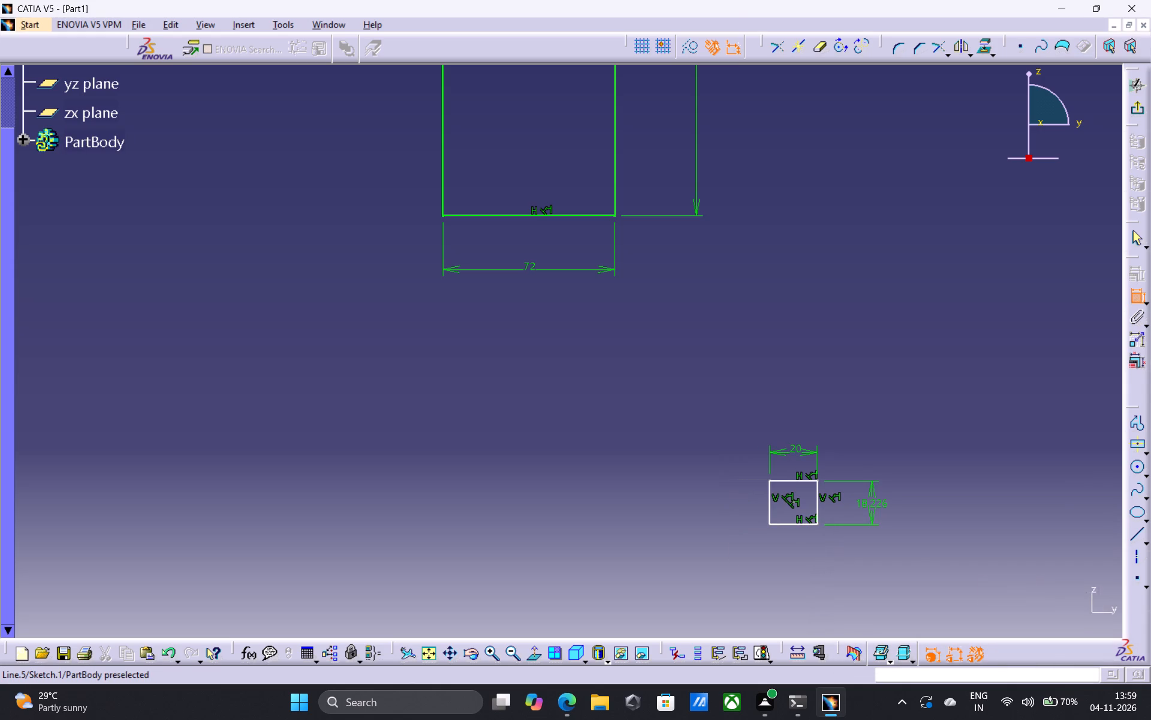
double_click(876, 506)
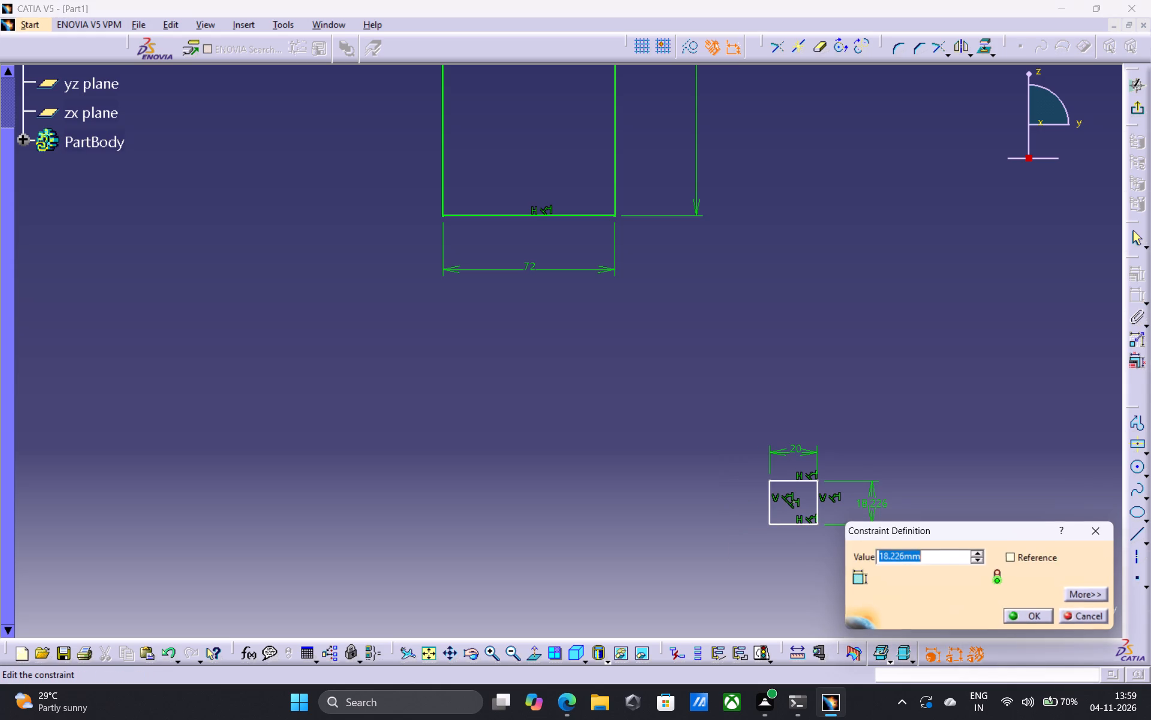
type("10")
key("Return")
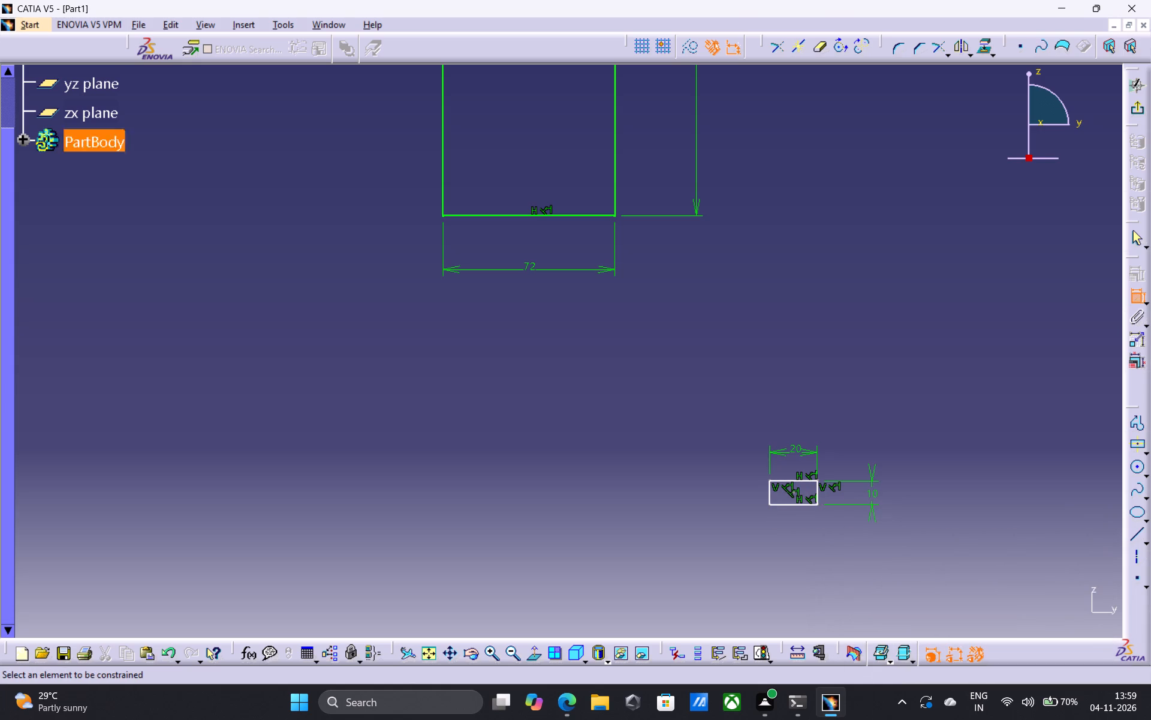
Move the small rectangle by its centre point to inside the large rectangle, just above its bottom edge.
left_click_drag(793, 491, 739, 428)
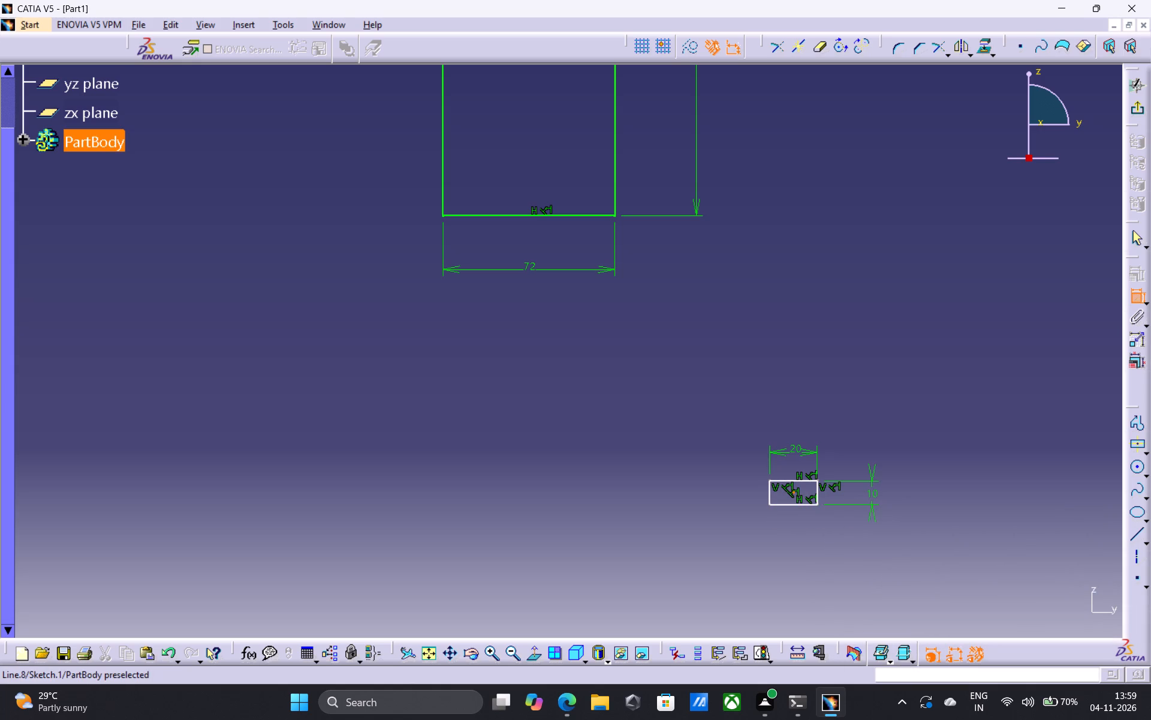
left_click(1137, 301)
left_click_drag(797, 493, 753, 434)
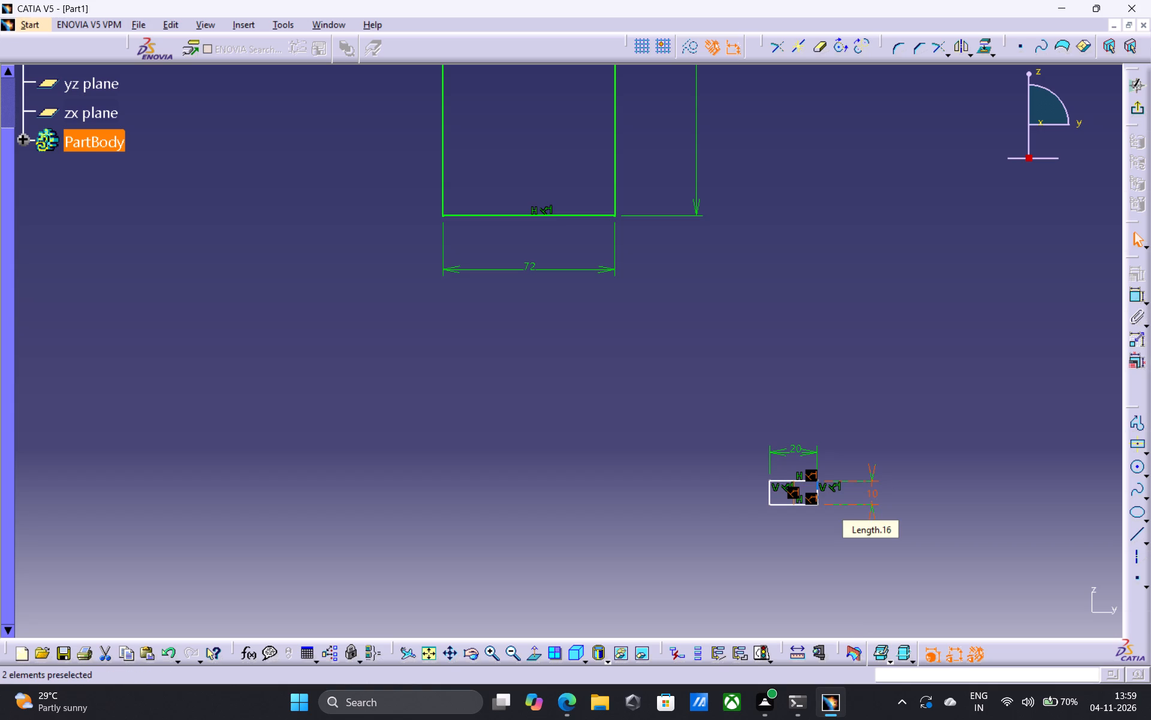
key("Escape")
key("Escape")
key("Escape")
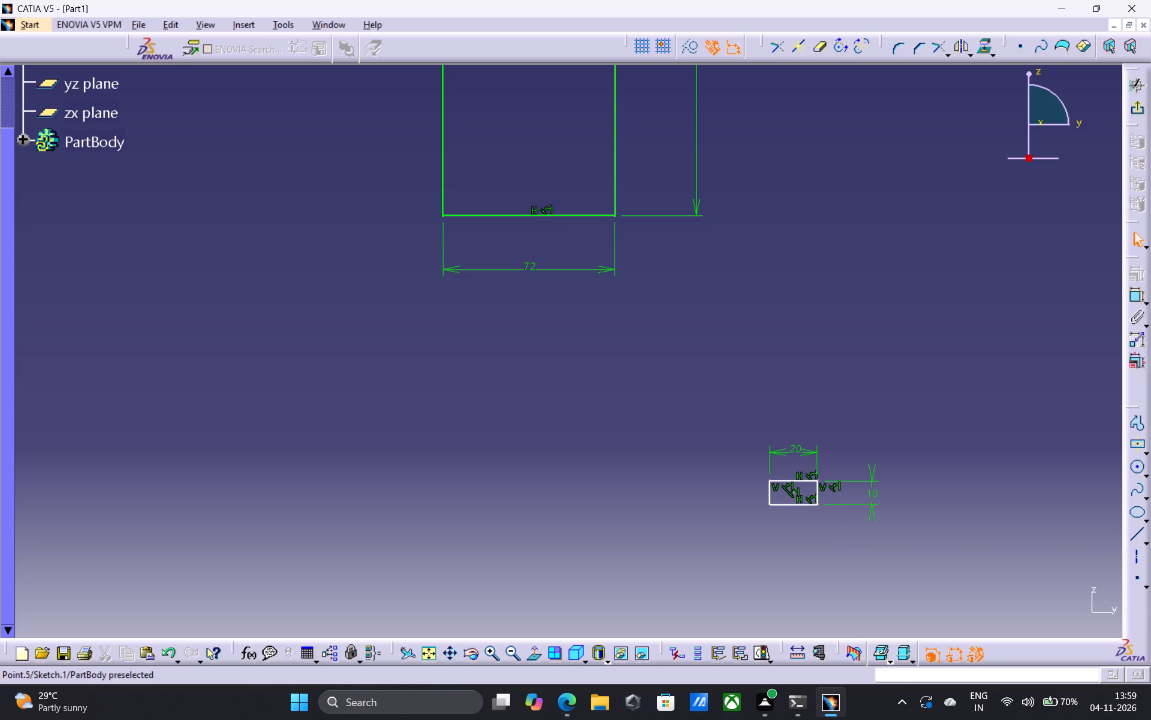
left_click_drag(794, 491, 521, 189)
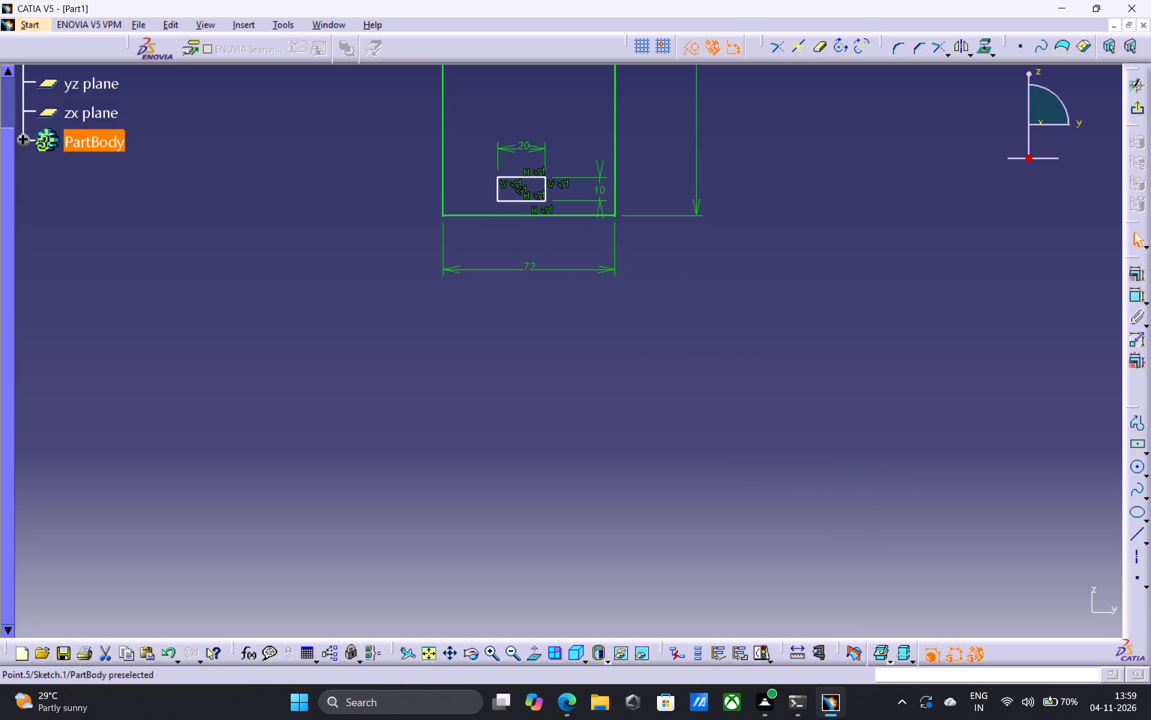
Delete the small rectangle's 20 mm width and 10 mm height dimensions.
left_click(522, 146)
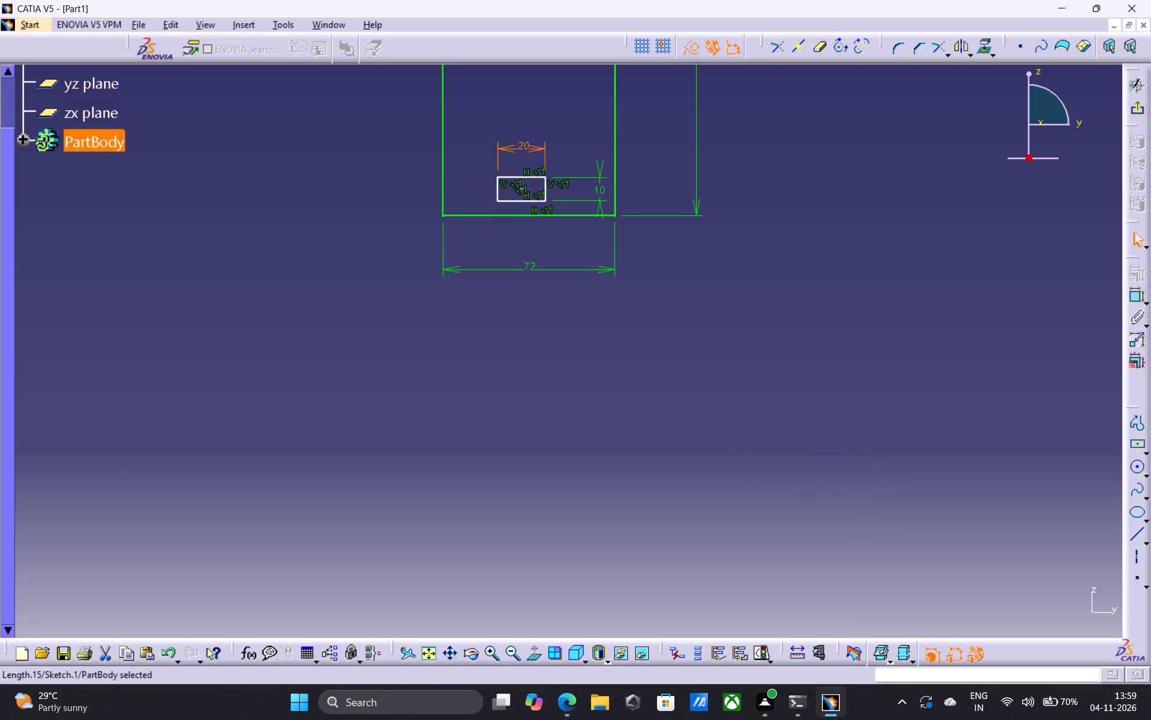
key("Delete")
left_click(589, 186)
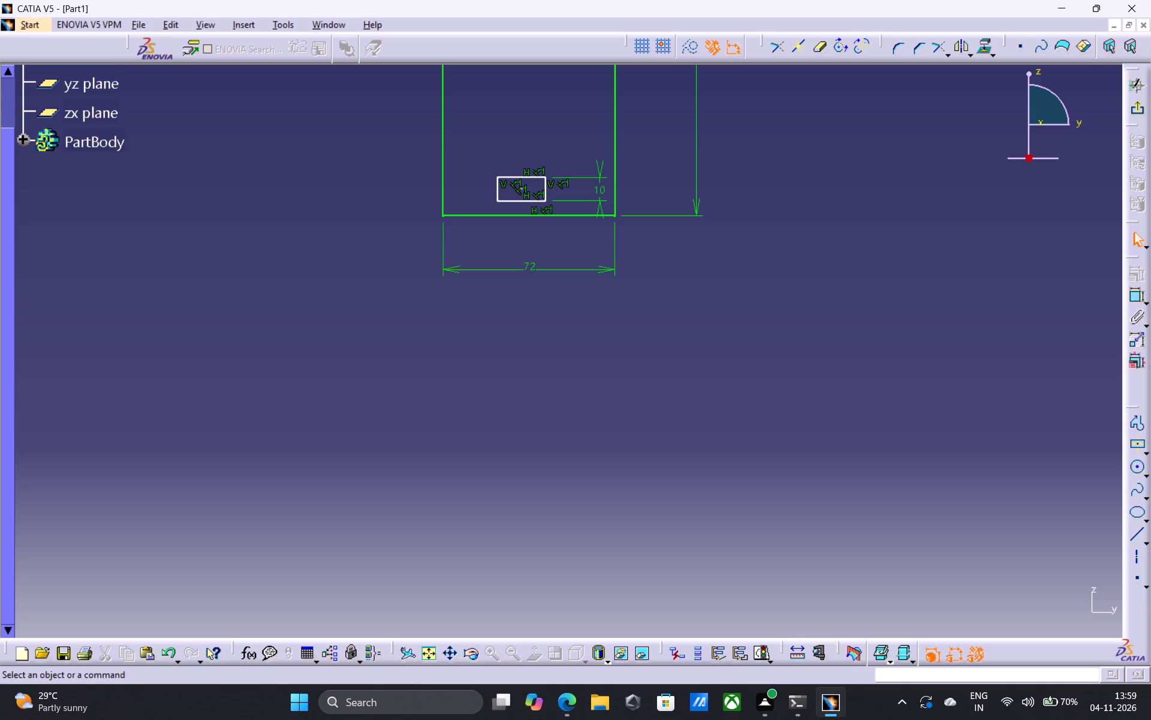
left_click(599, 196)
key("Delete")
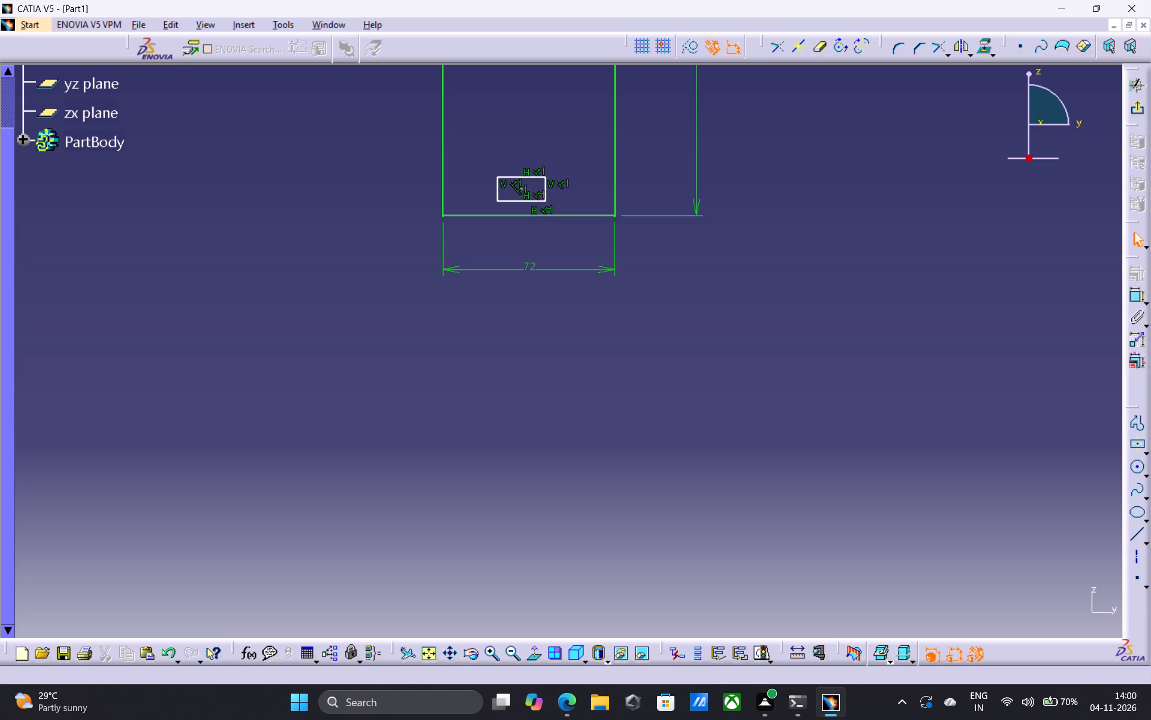
Apply a coincidence constraint between the small rectangle's bottom edge and the large rectangle's bottom edge.
left_click(514, 202)
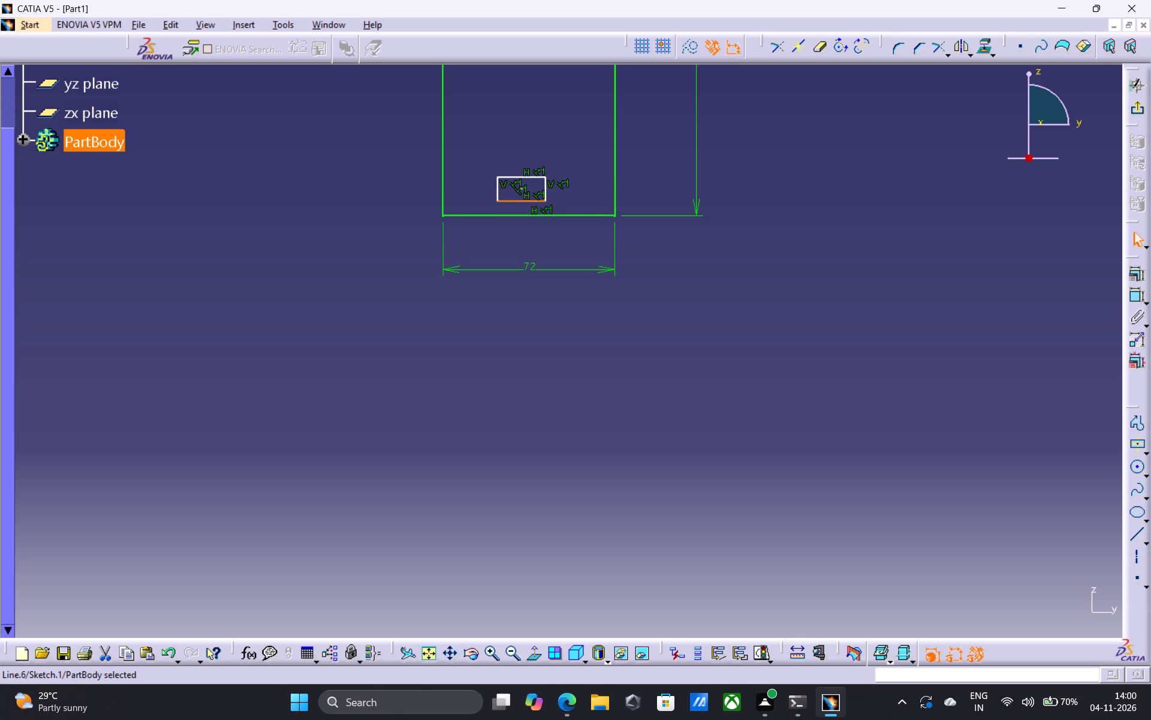
left_click(574, 214, "ctrl")
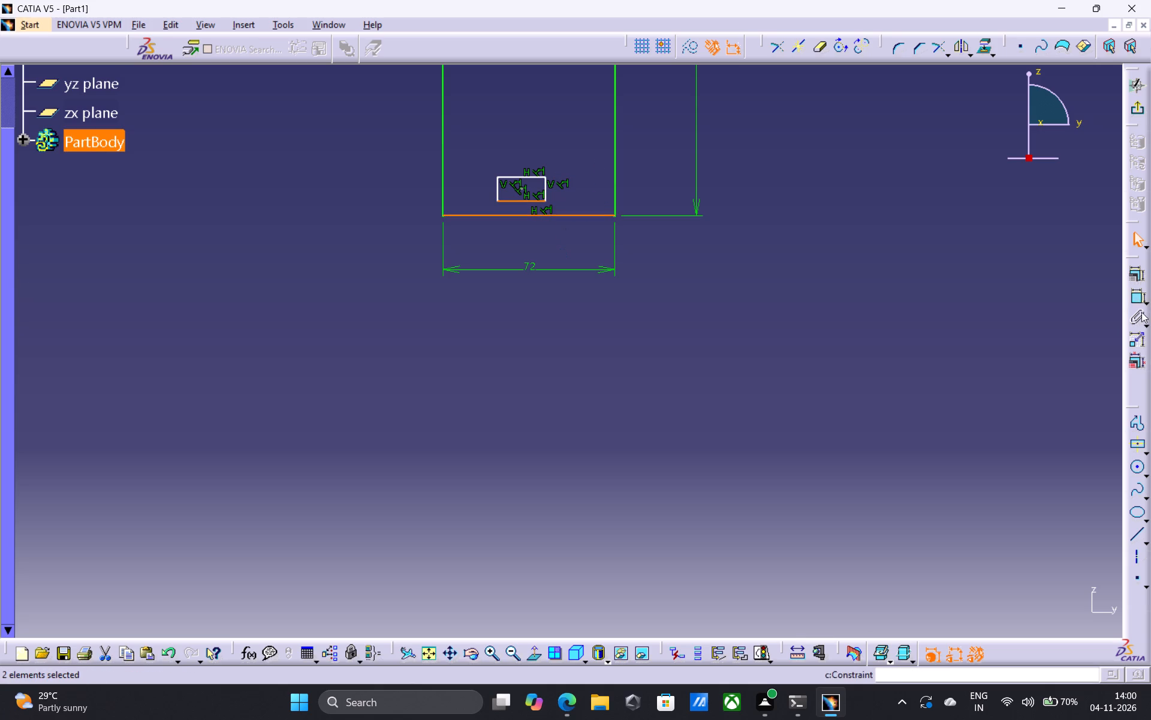
left_click(1132, 267)
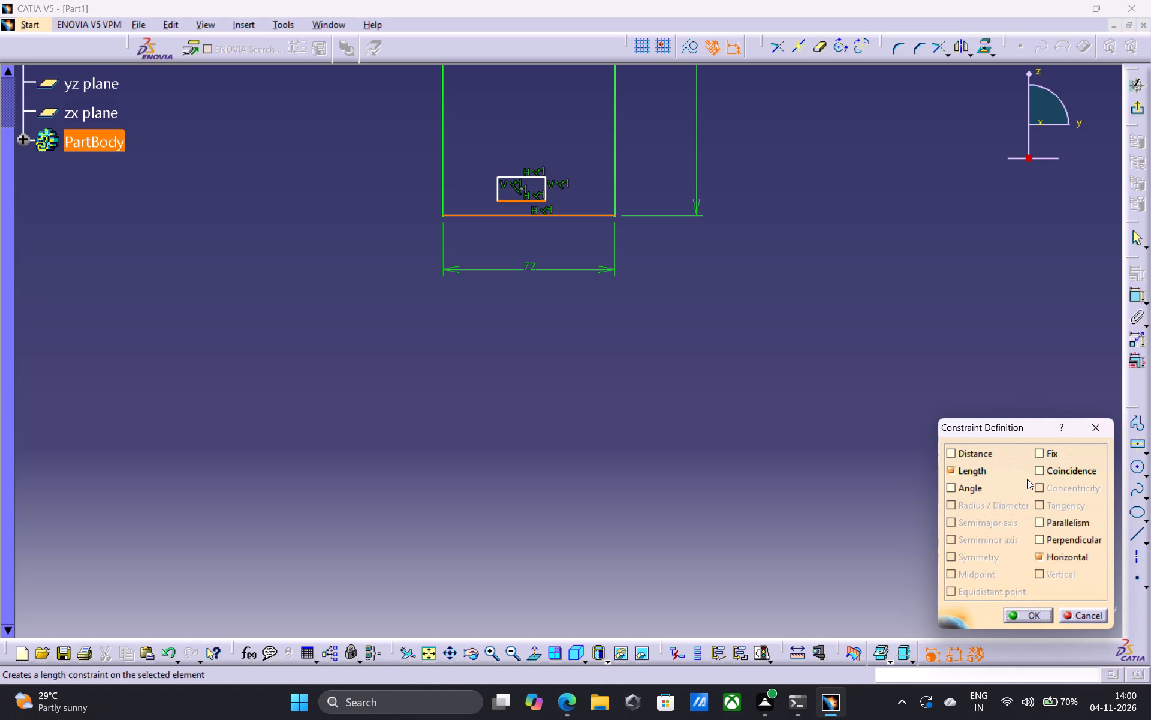
left_click(1038, 470)
left_click(1014, 617)
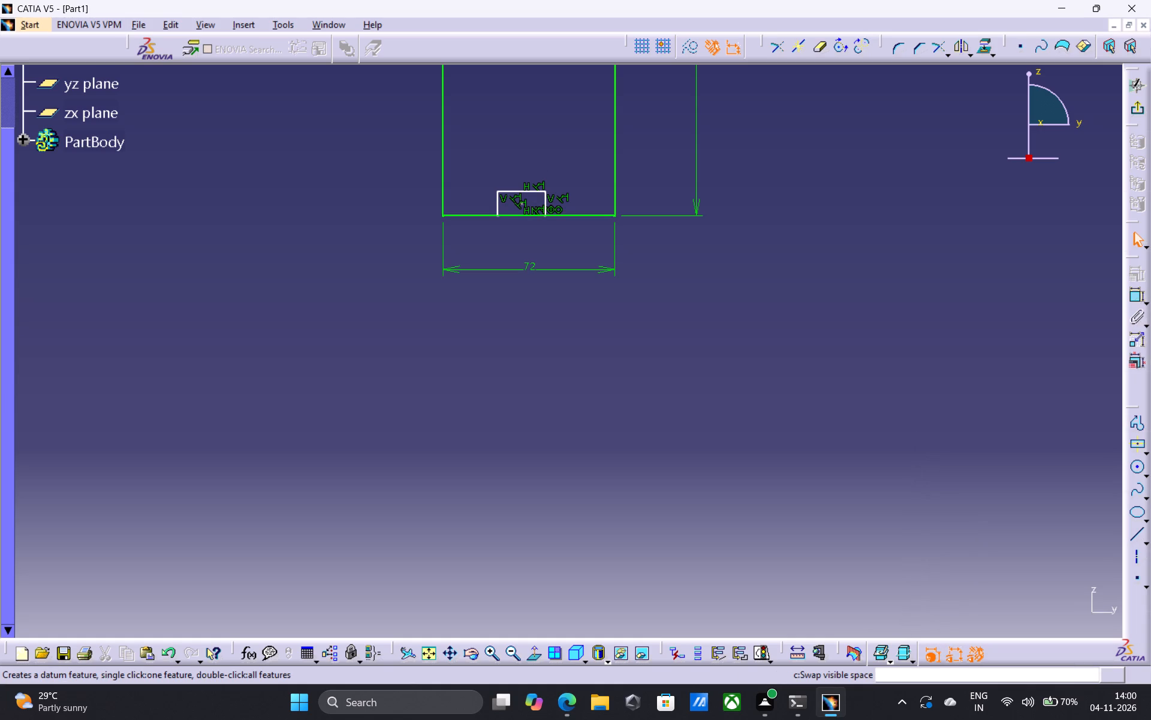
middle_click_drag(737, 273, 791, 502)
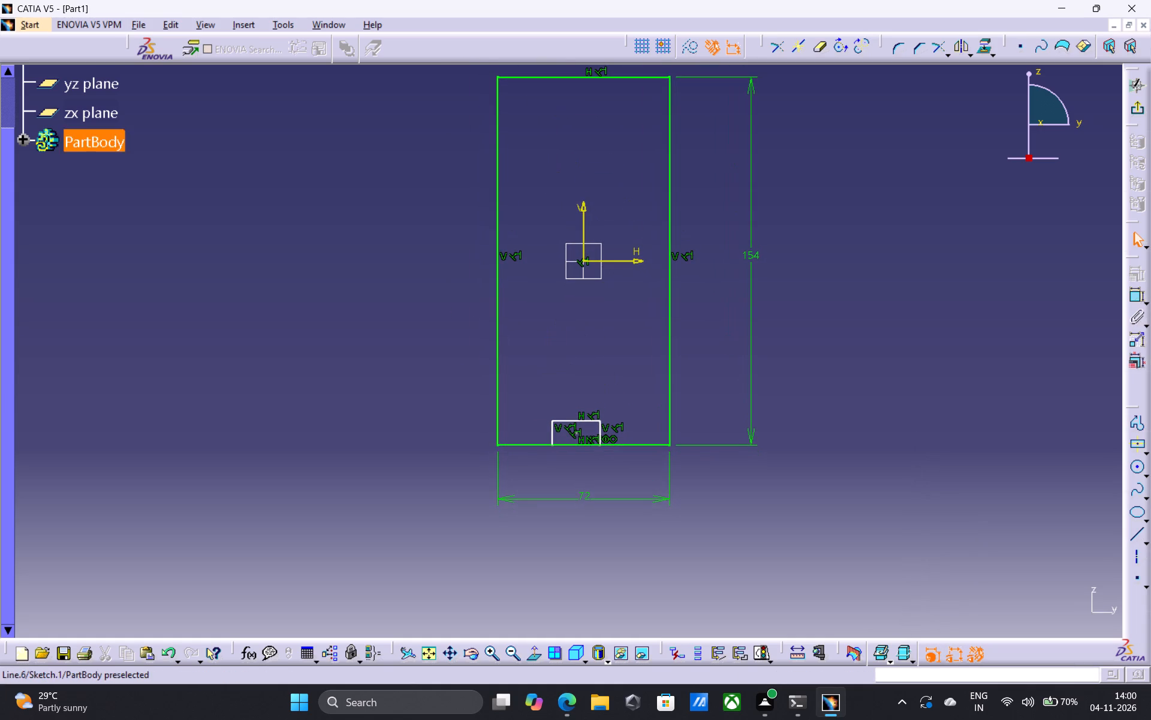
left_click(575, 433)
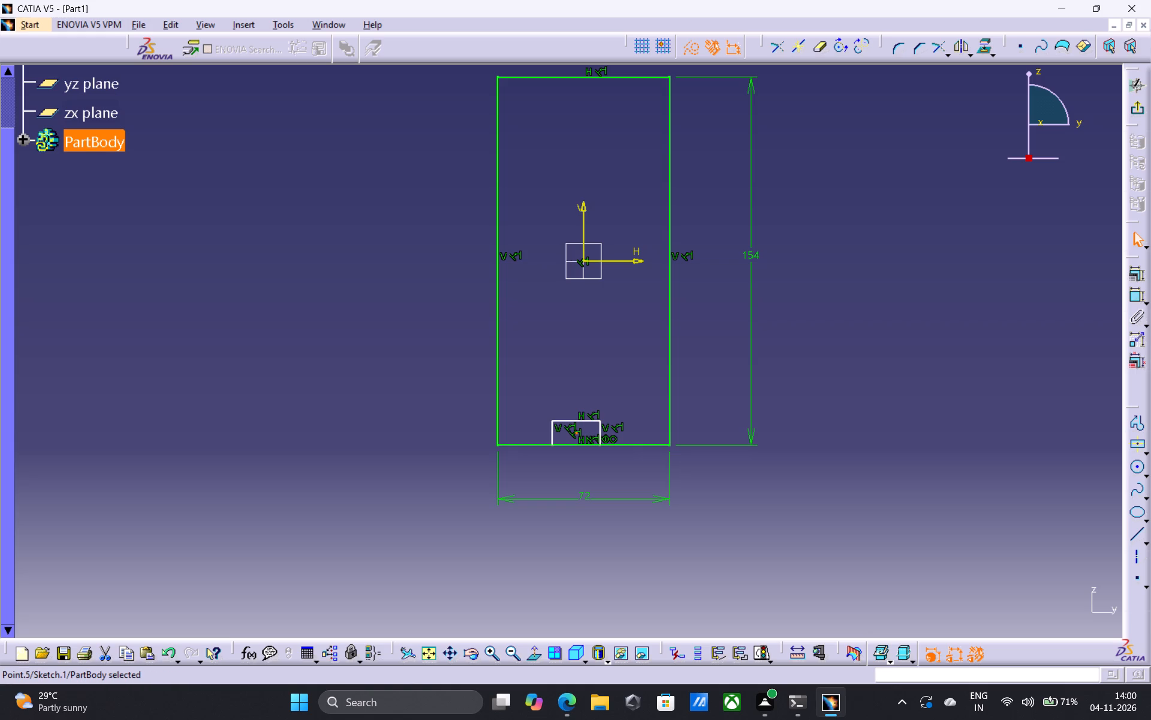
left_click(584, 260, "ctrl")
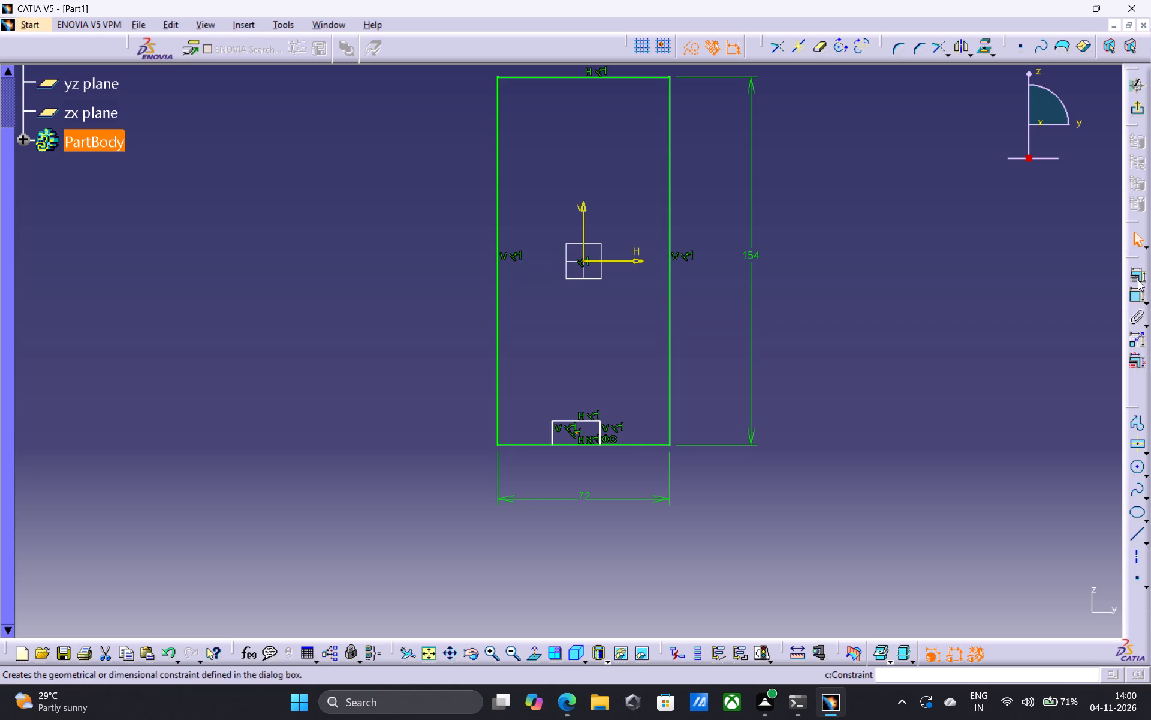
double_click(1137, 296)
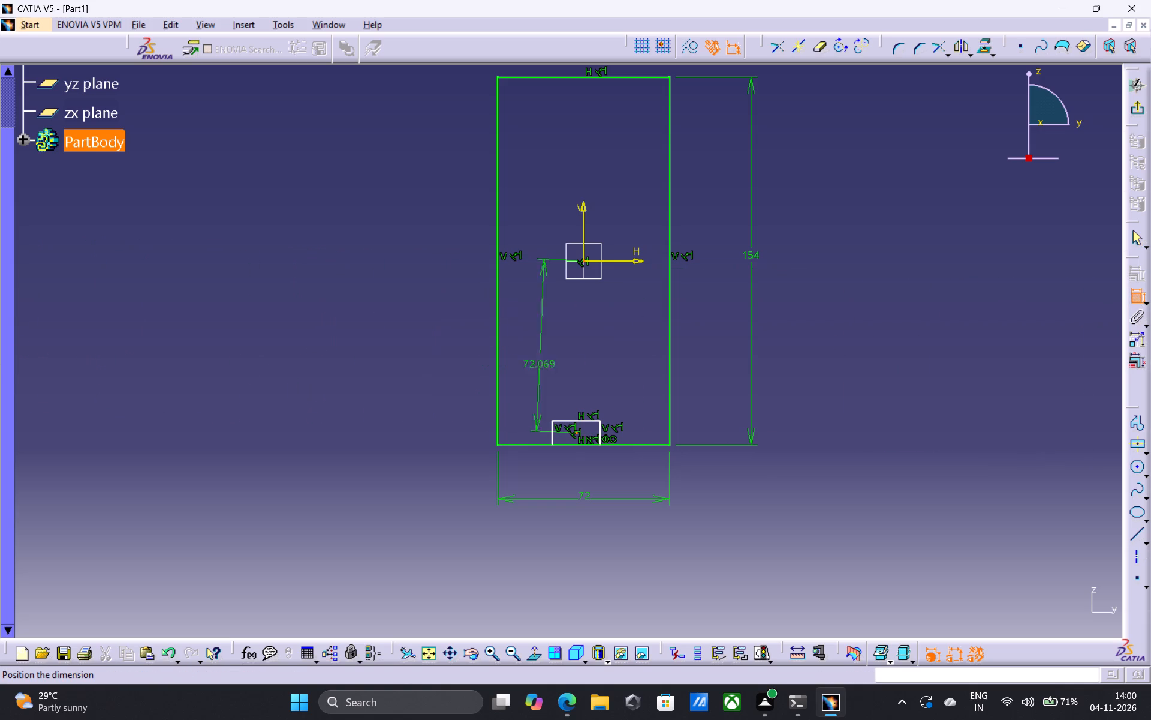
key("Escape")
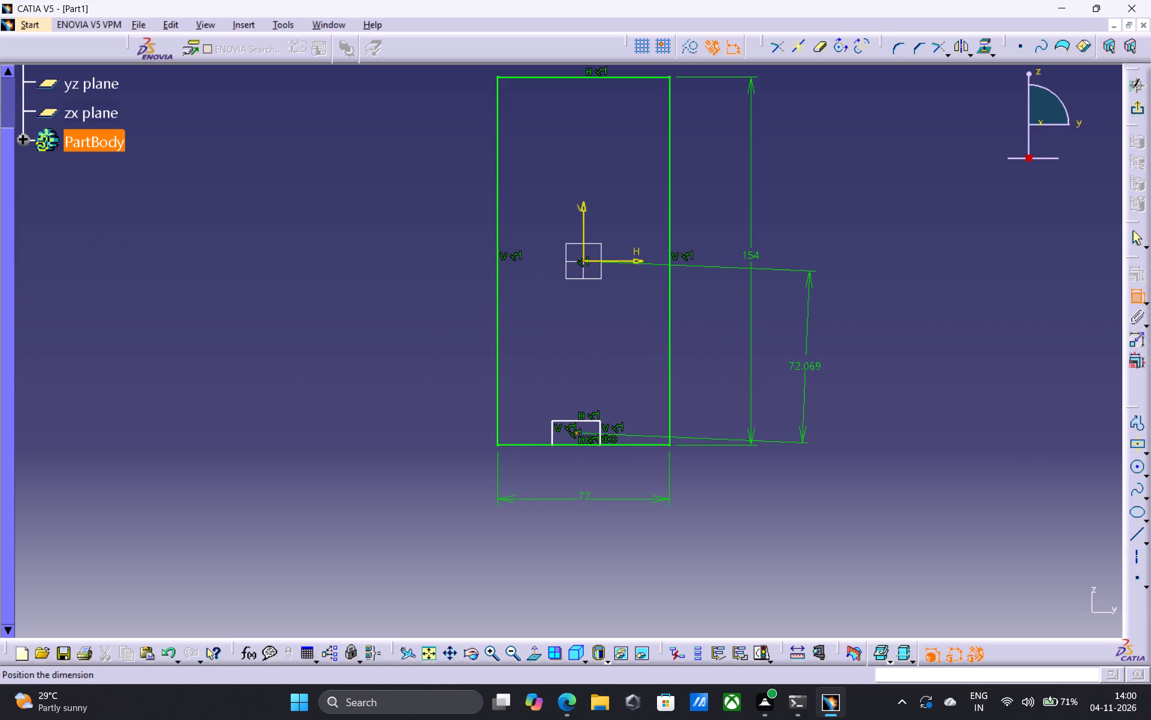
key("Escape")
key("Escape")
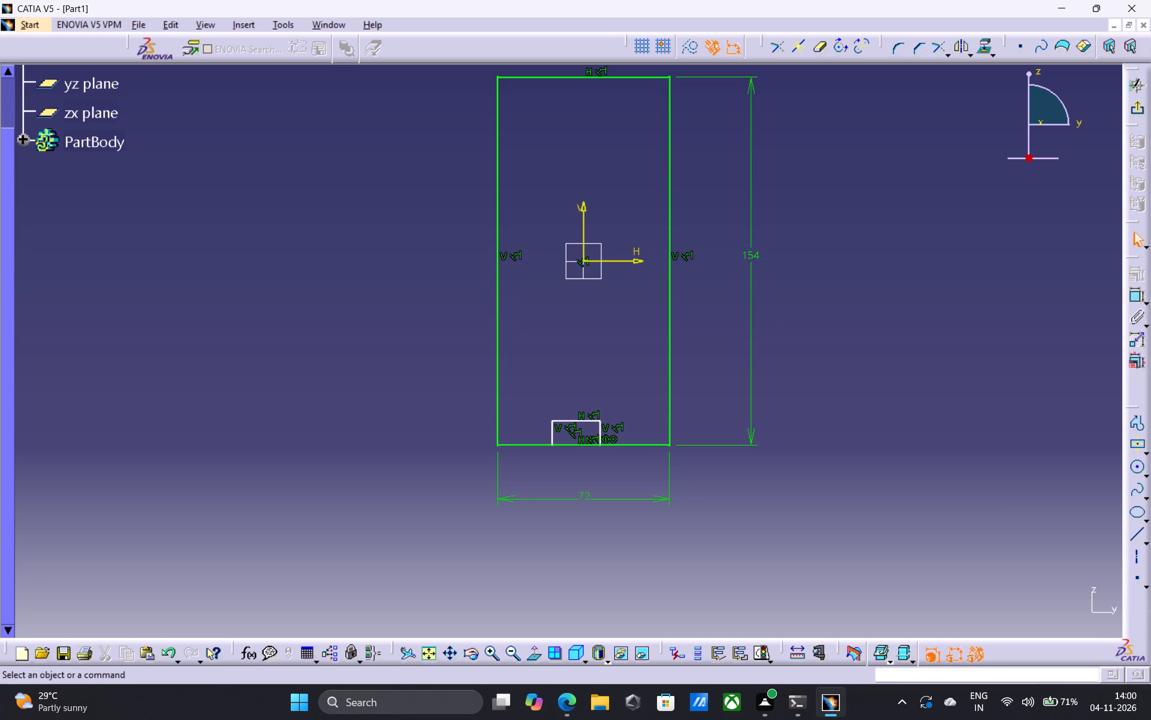
Dimension the small rectangle's centre point from the sketch's vertical axis and set the offset to 0 mm.
left_click(575, 434)
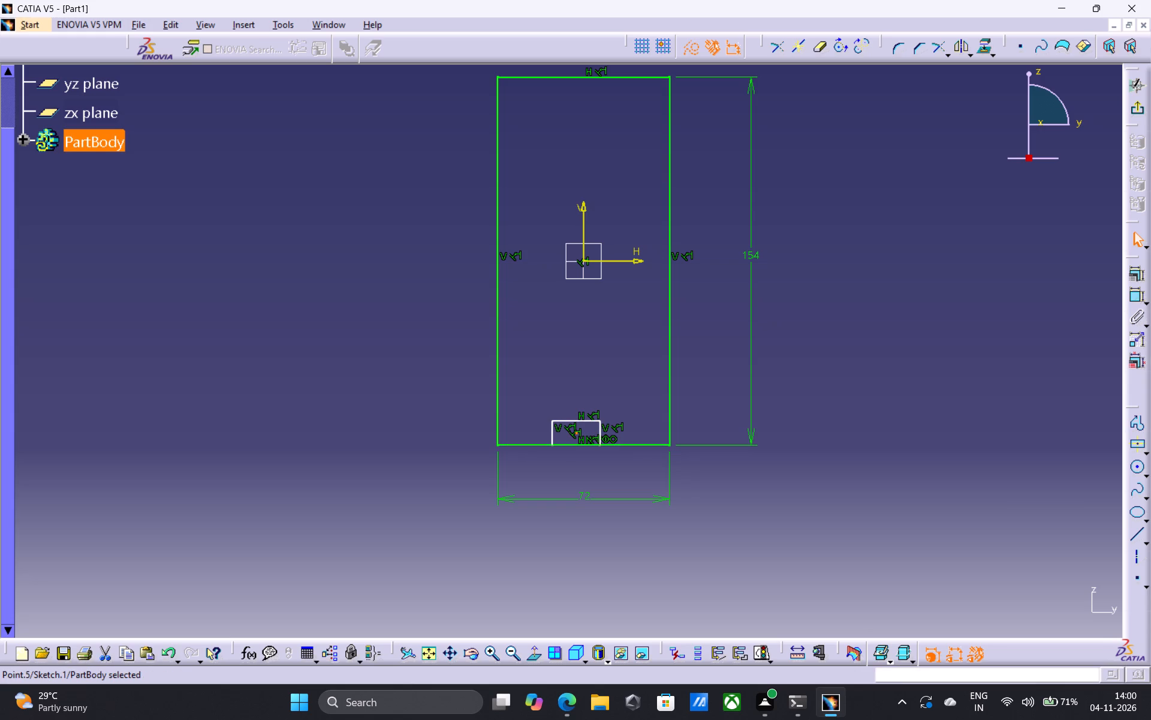
left_click(583, 229, "ctrl")
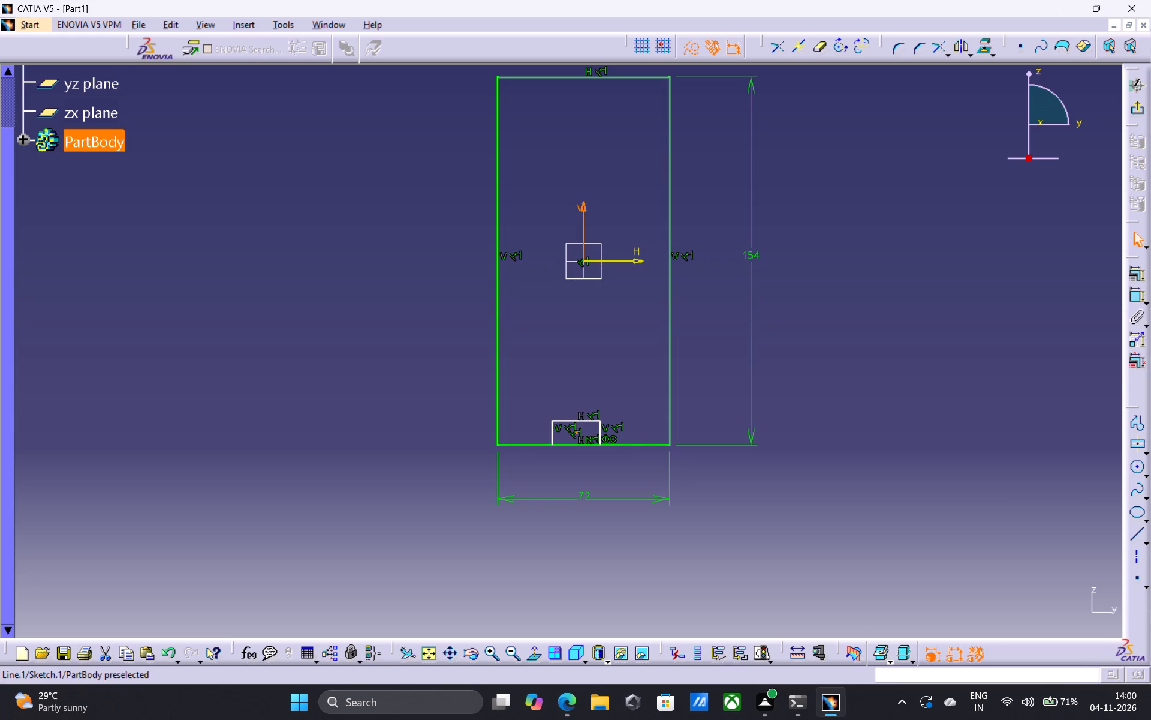
left_click(1134, 301)
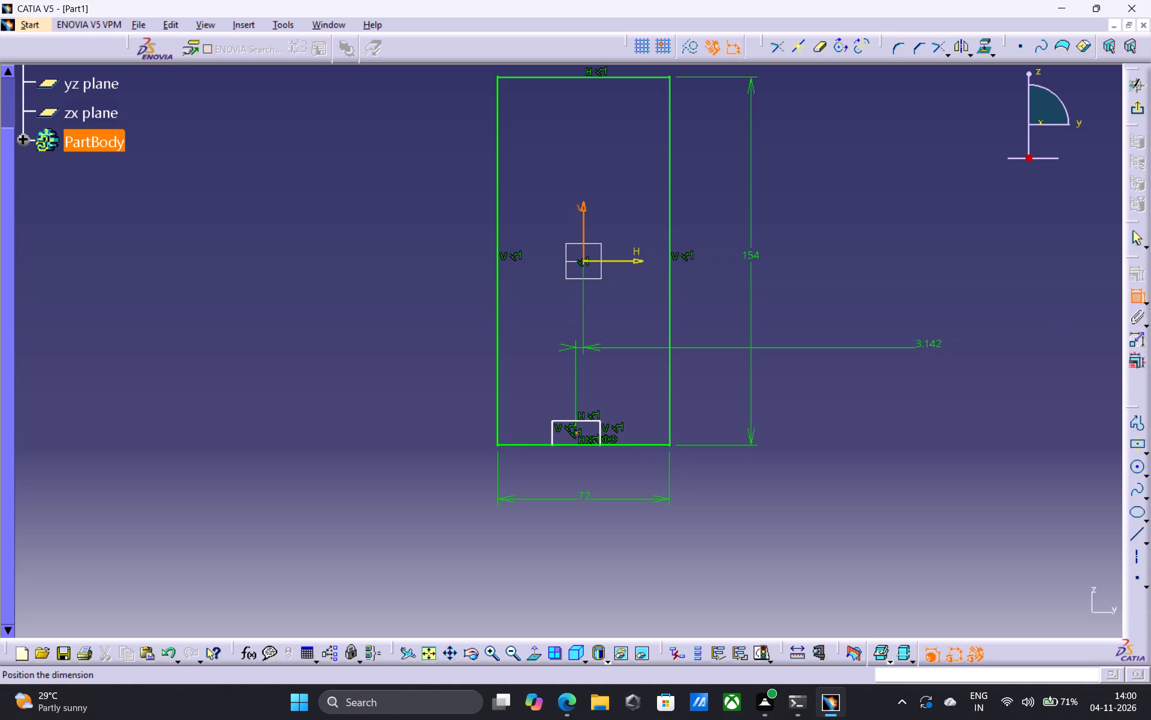
left_click(921, 344)
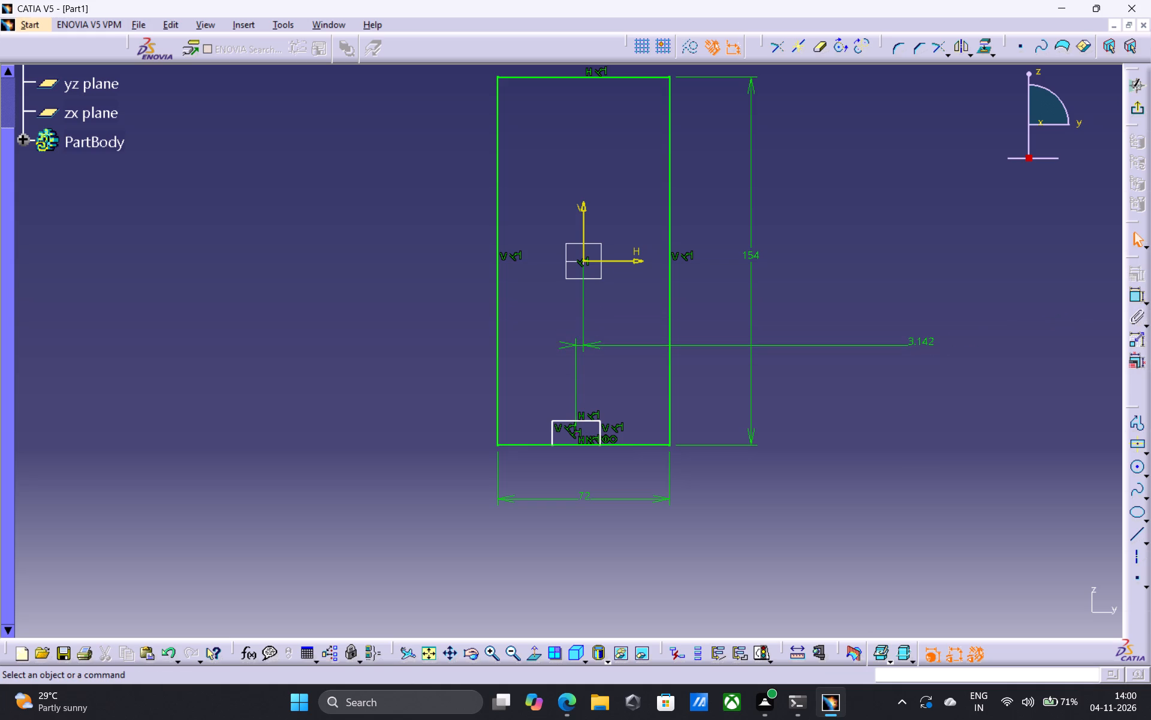
double_click(917, 341)
key("0")
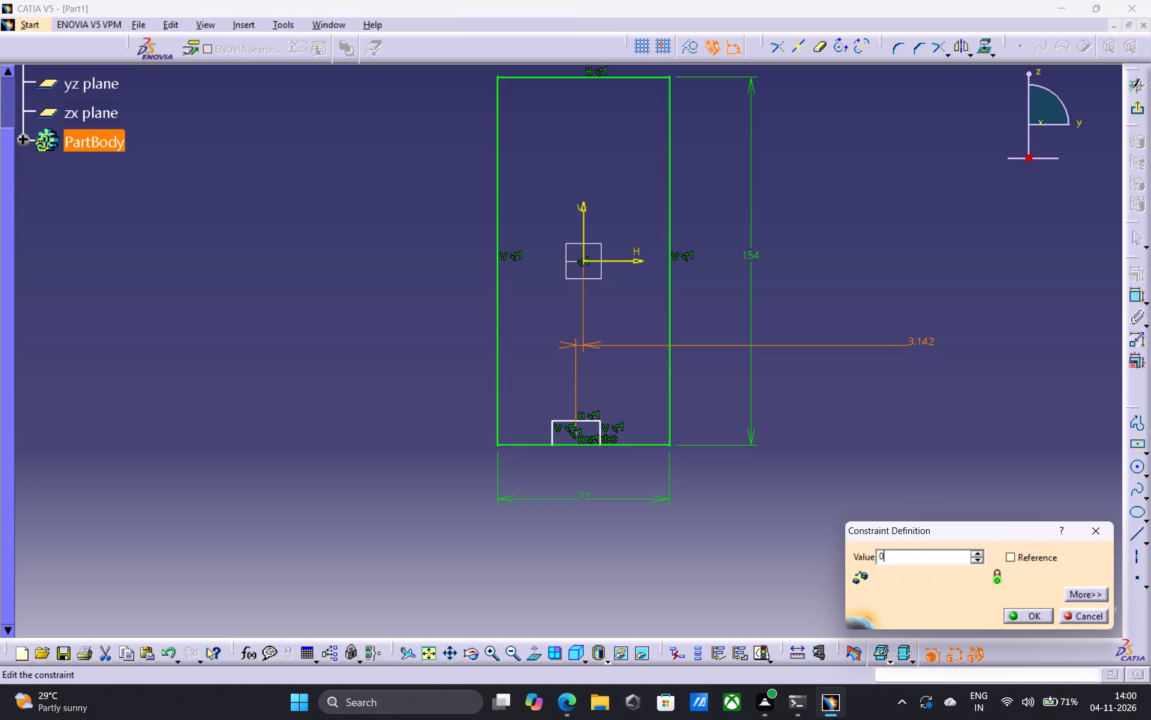
key("Return")
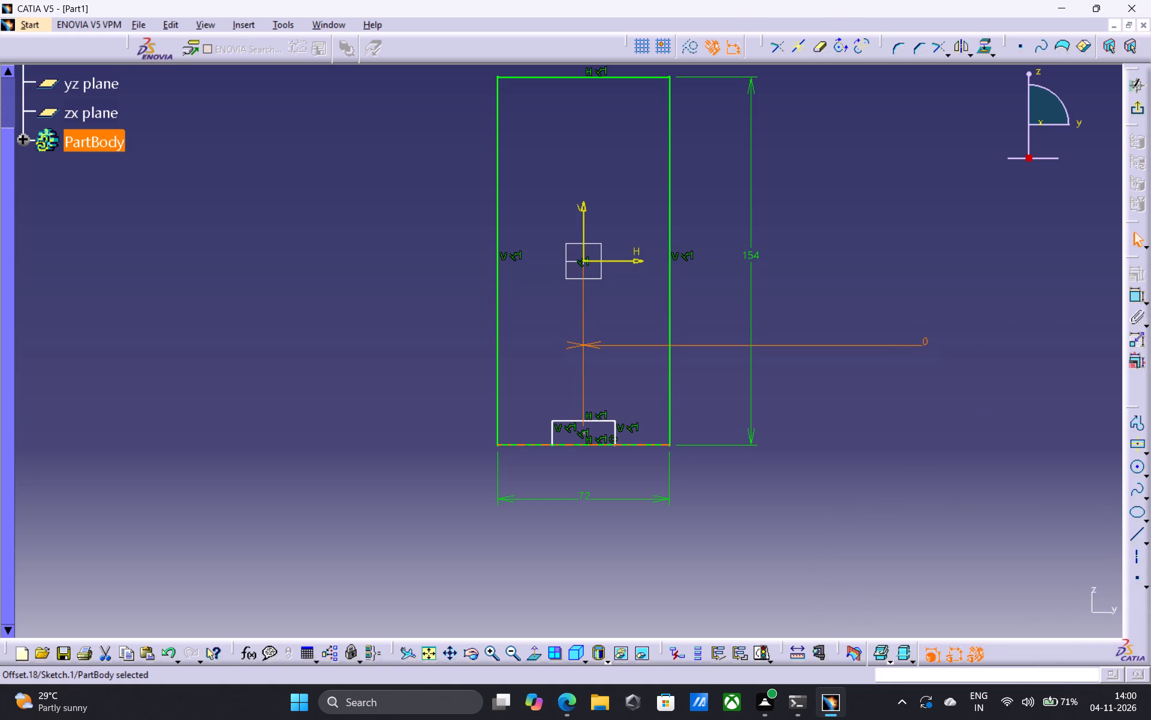
key("Escape")
key("Escape")
key("Escape")
key("Escape")
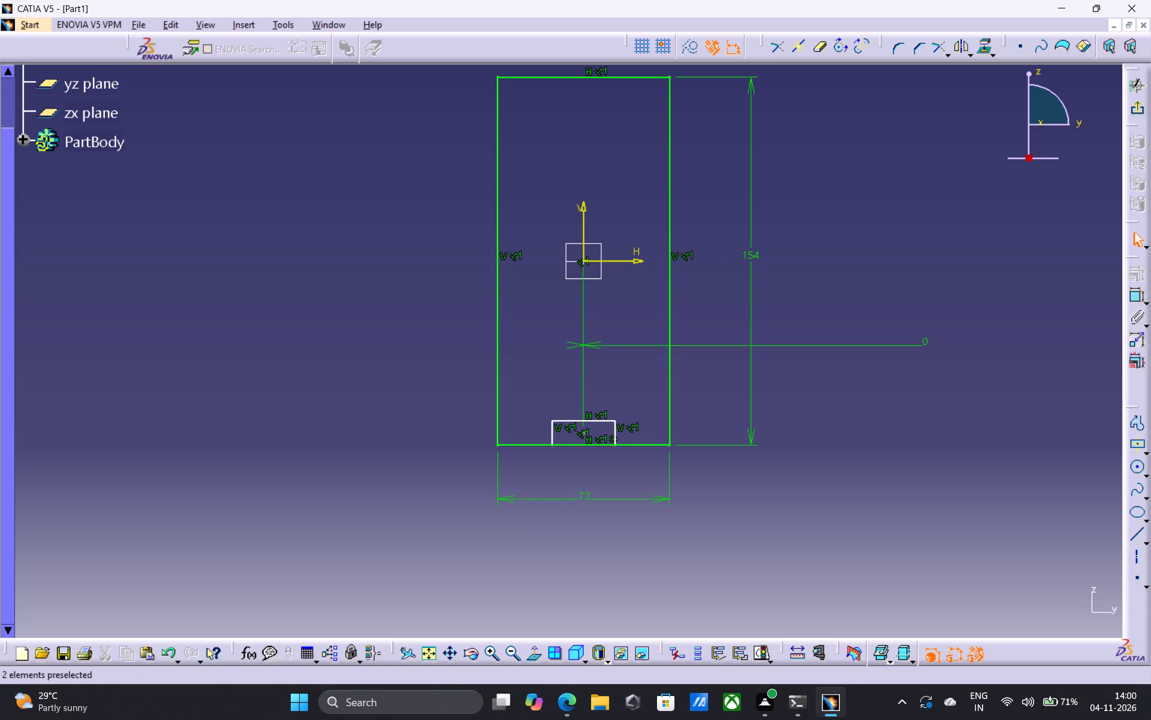
Delete the 0 mm offset dimension between the small rectangle's centre and the vertical axis.
left_click(922, 343)
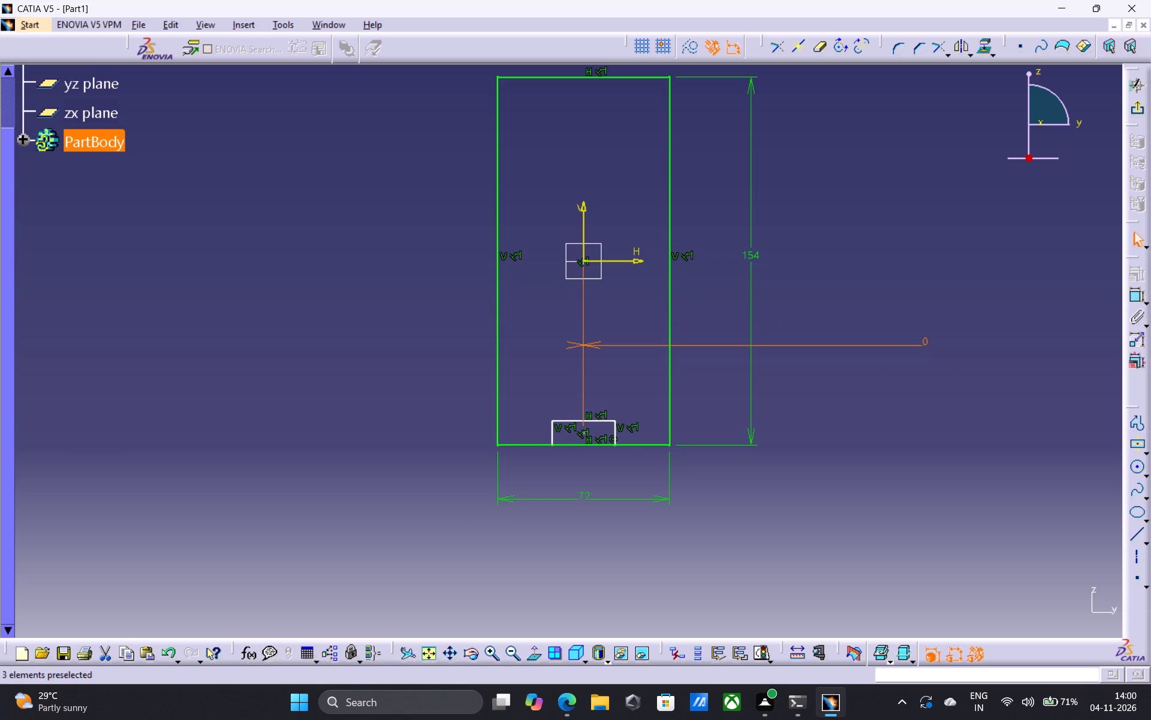
key("Delete")
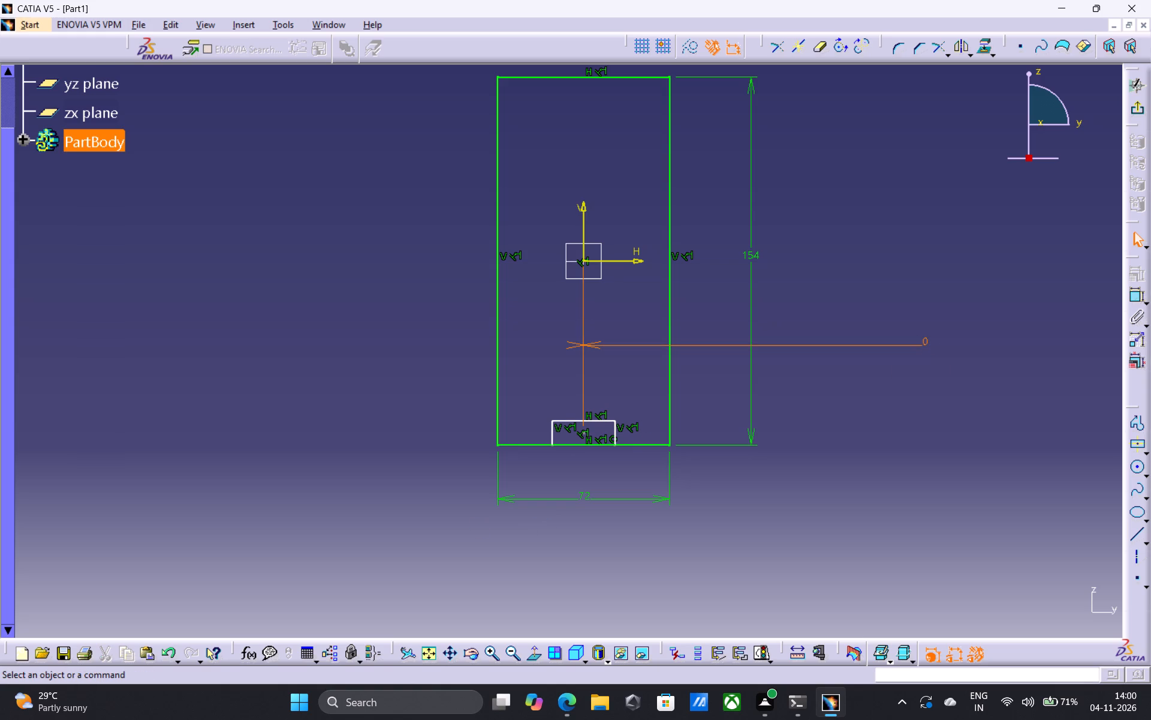
Dimension the distance between the right edges of the small and large rectangles, placing it below the 72 mm dimension.
double_click(1138, 295)
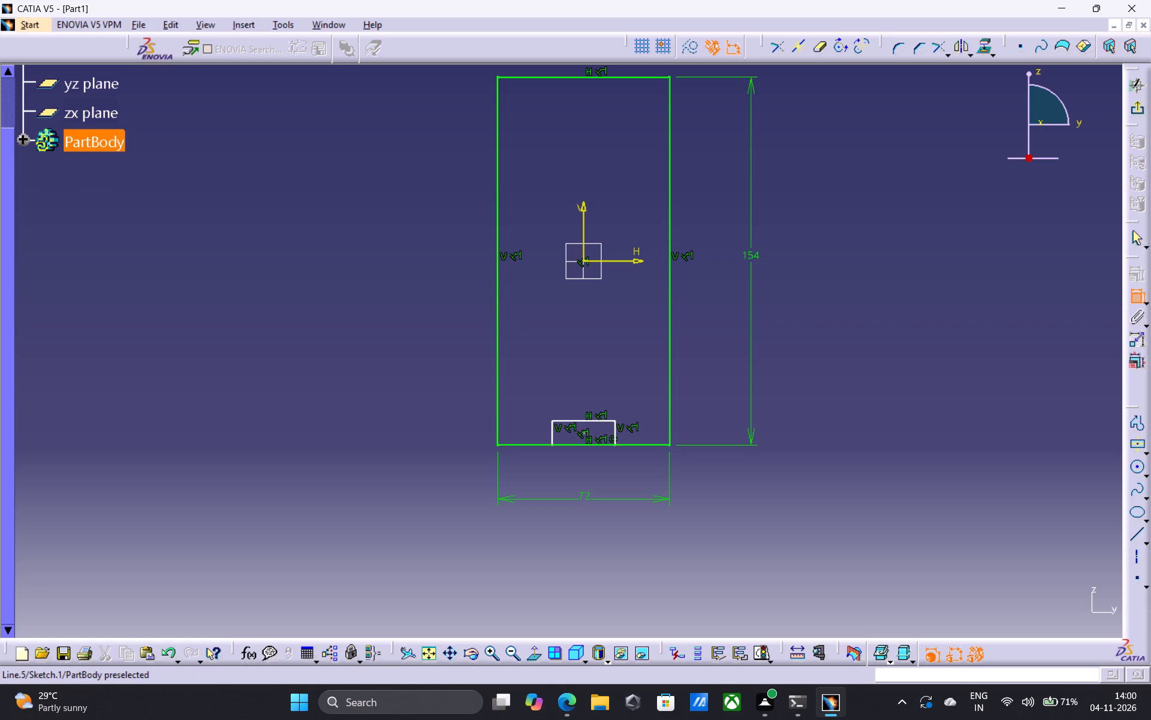
left_click(613, 435)
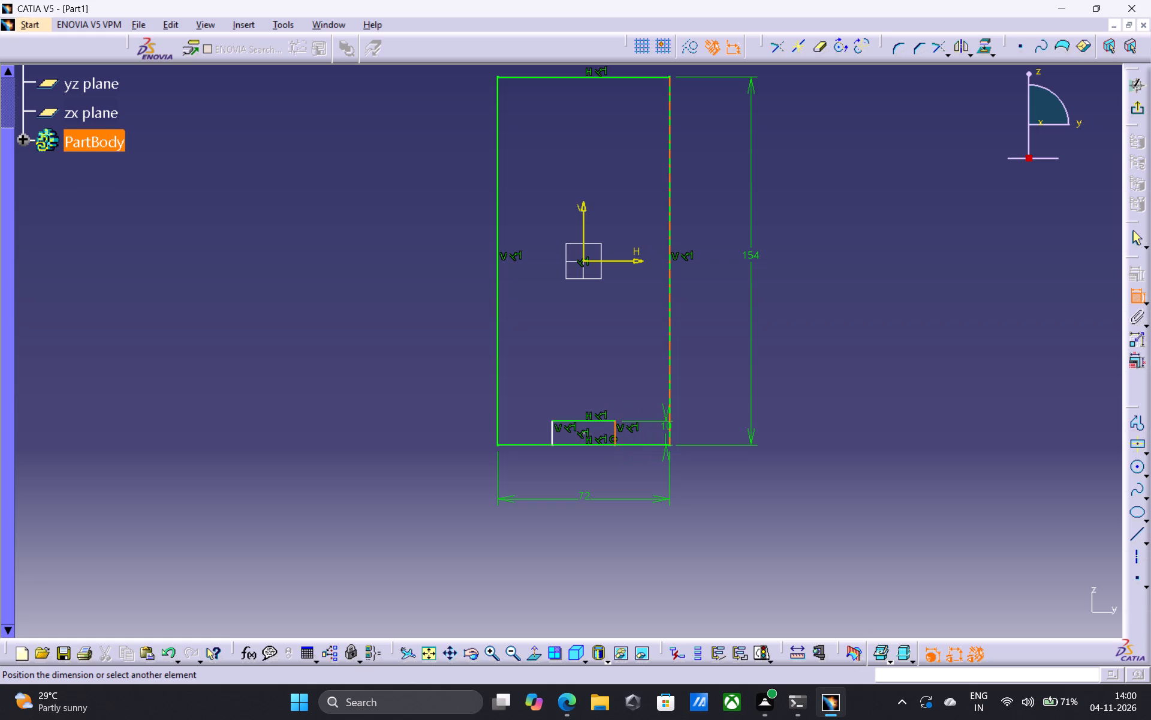
left_click(670, 431)
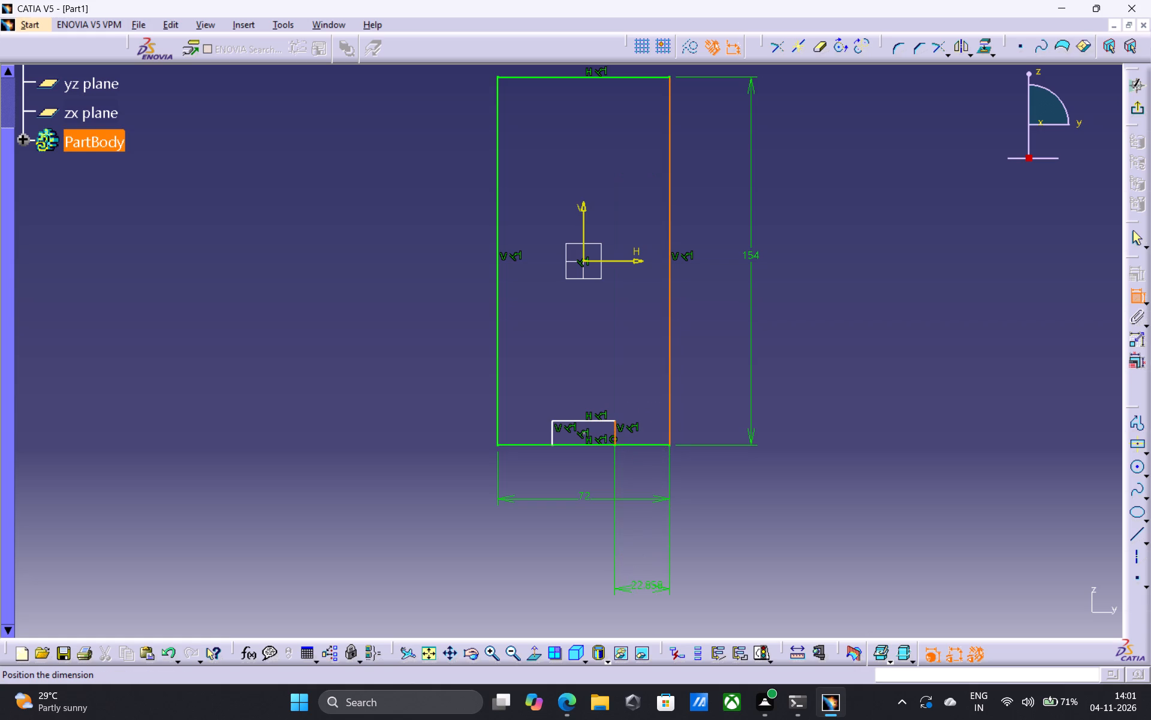
left_click(647, 587)
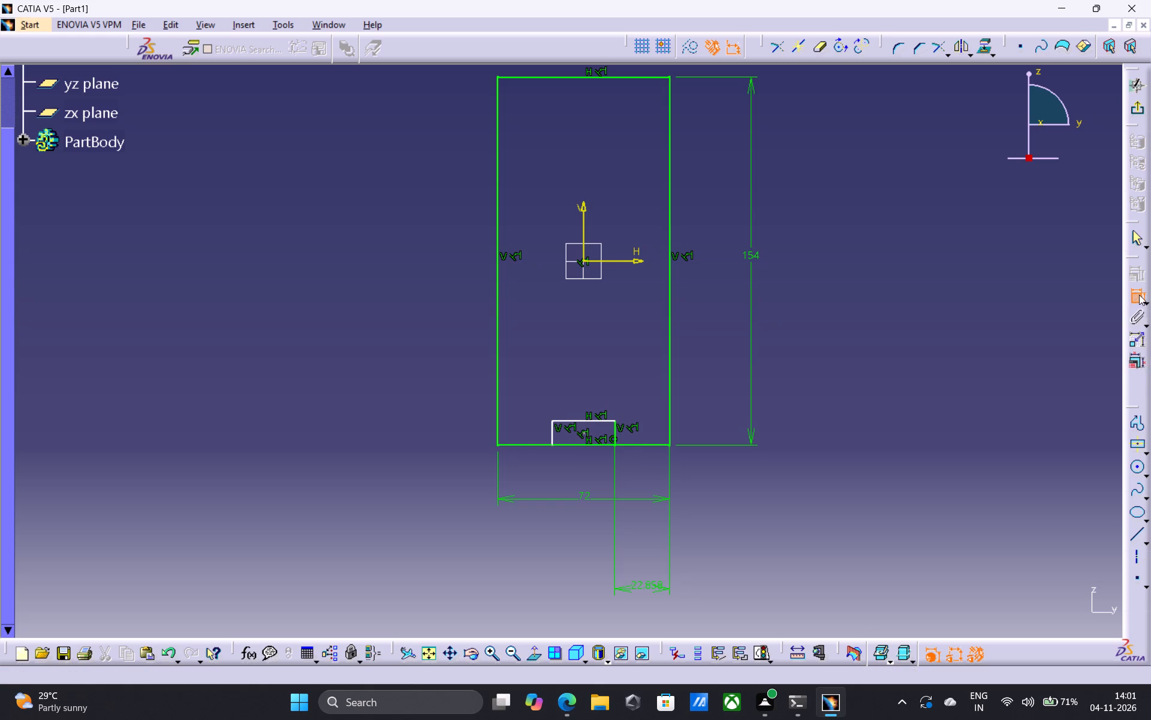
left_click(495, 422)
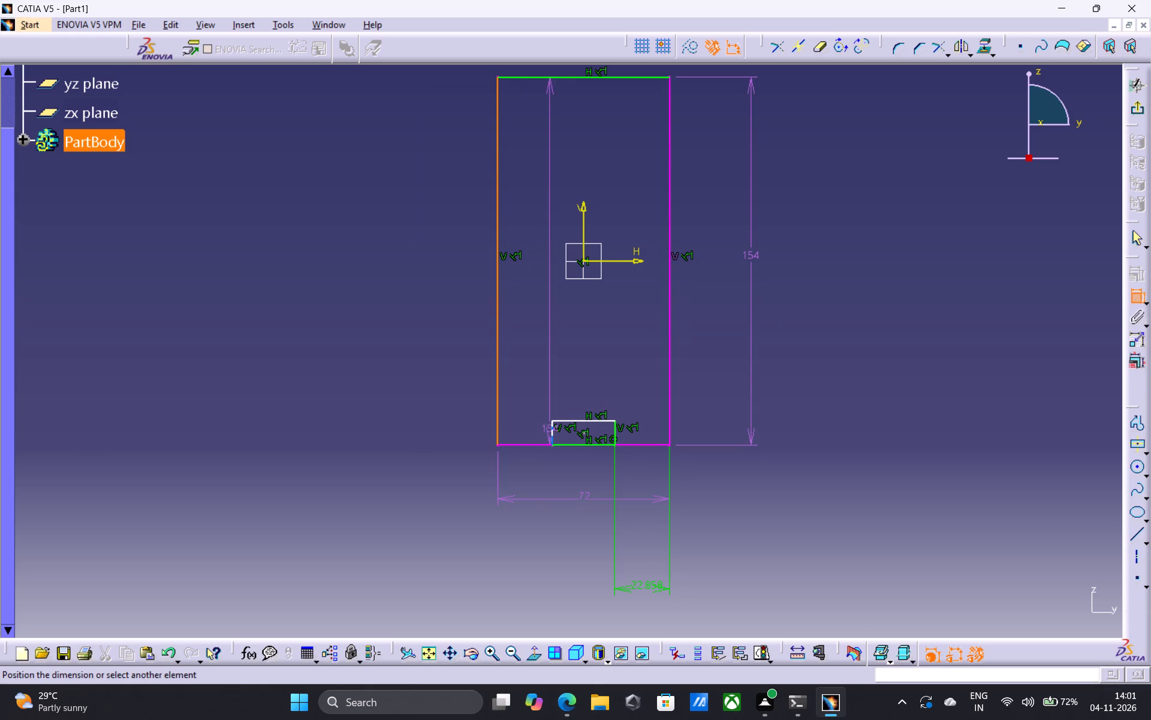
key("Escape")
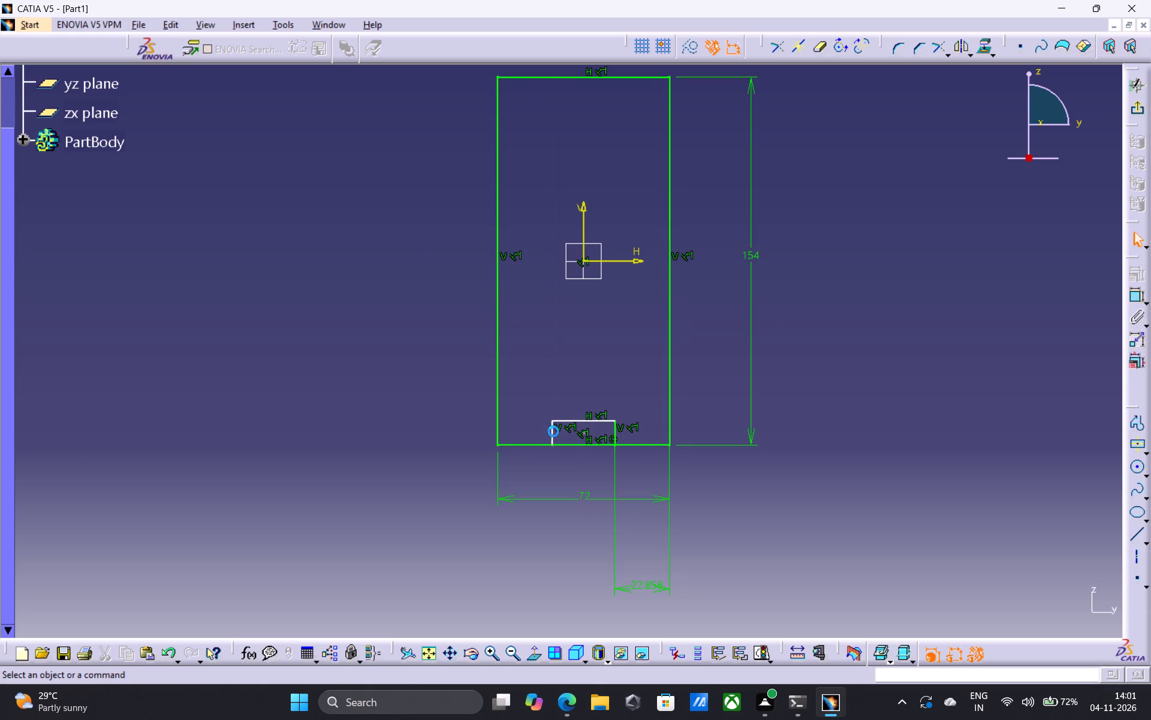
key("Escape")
Delete the offset dimension between the right edges of the small and large rectangles.
left_click(648, 585)
key("Delete")
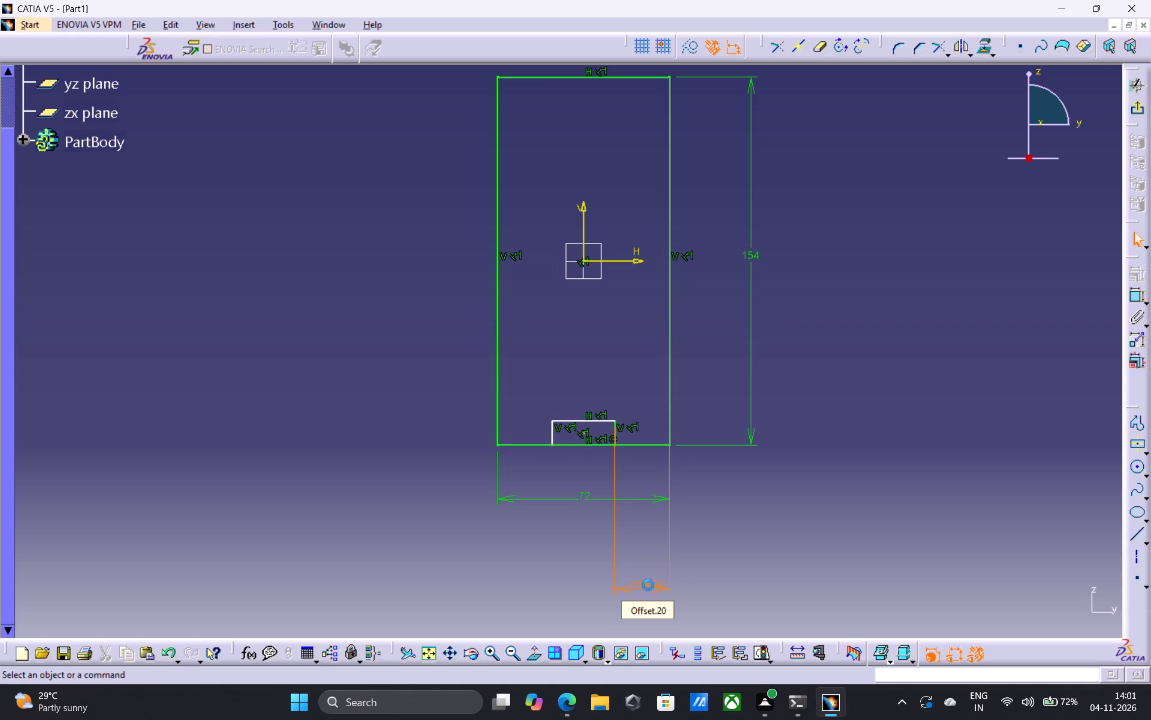
Dimension the small rectangle's centre point from the large rectangle's right edge at 36 mm, placing it below the 72 mm dimension.
left_click(583, 433)
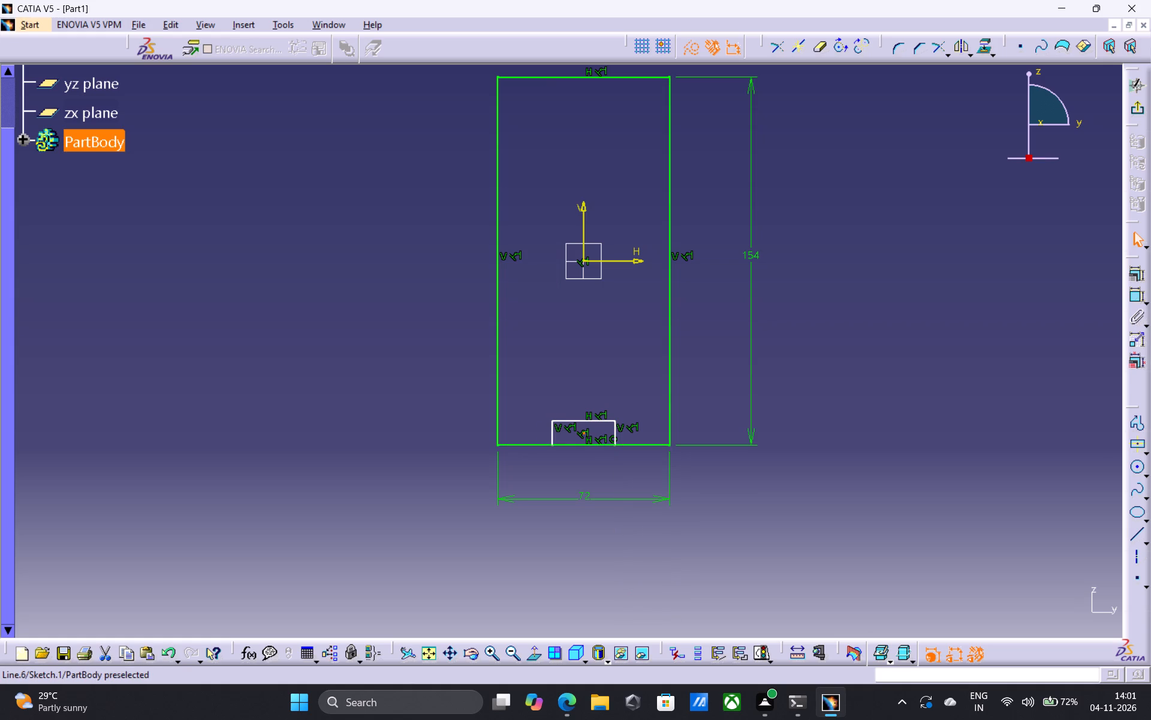
left_click(668, 427, "ctrl")
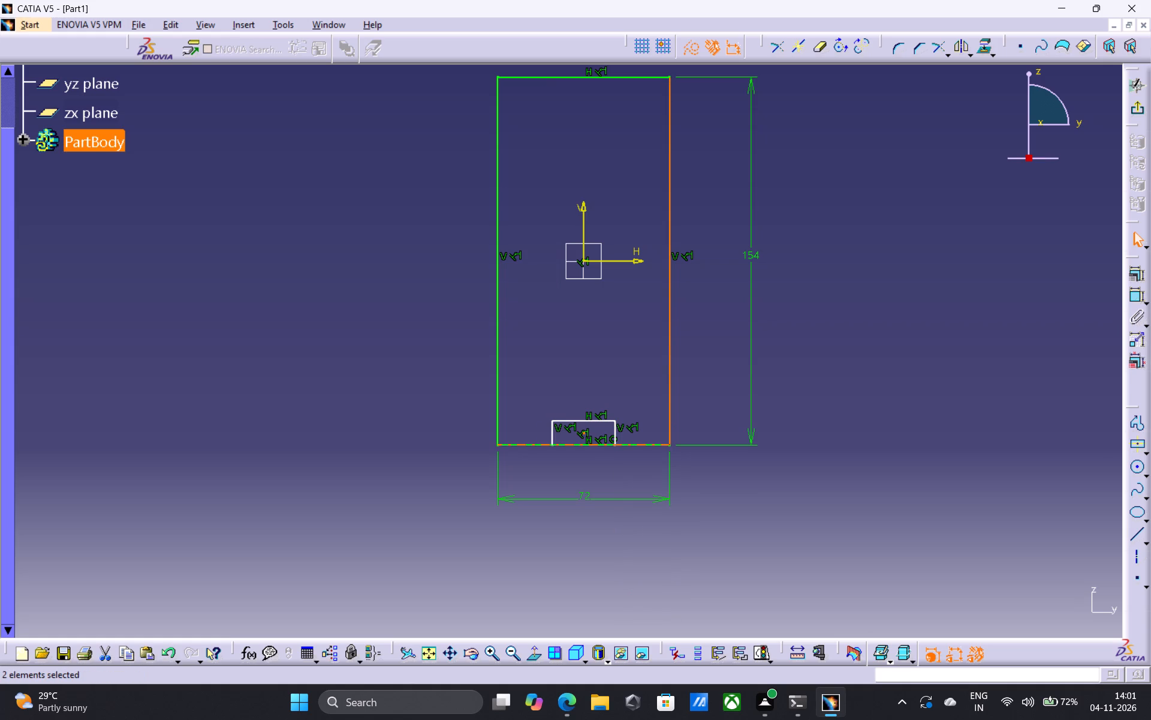
left_click_drag(1136, 297, 1117, 310)
left_click(1134, 299)
left_click(628, 560)
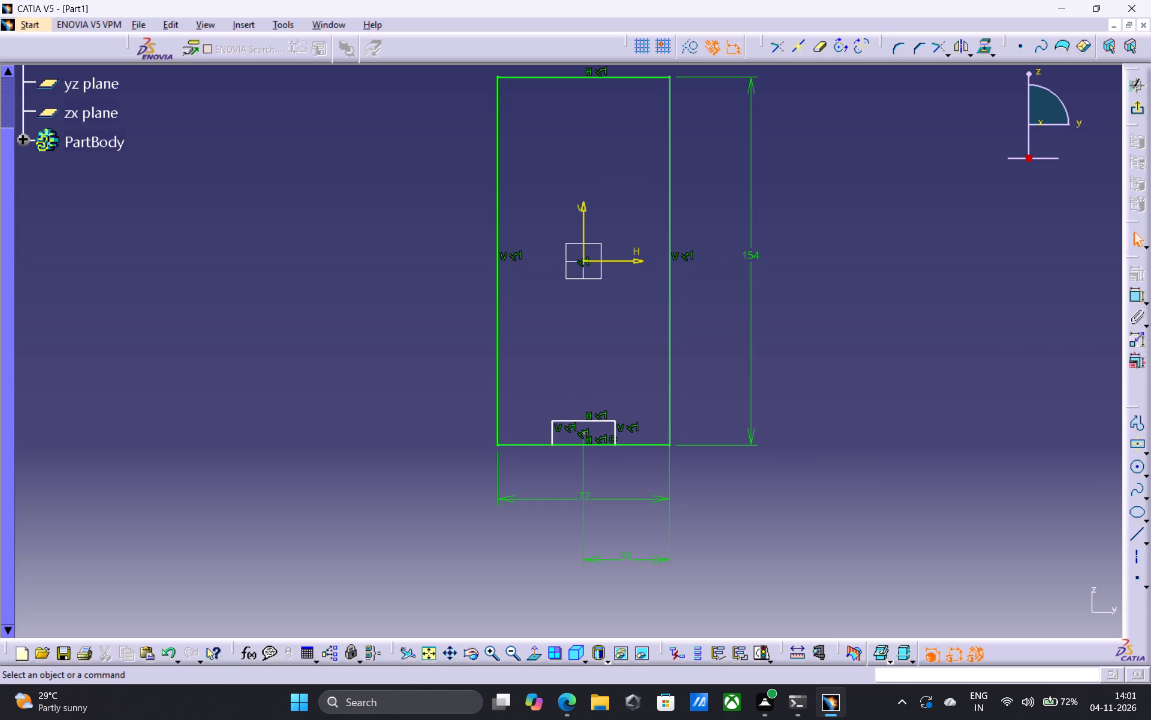
double_click(626, 557)
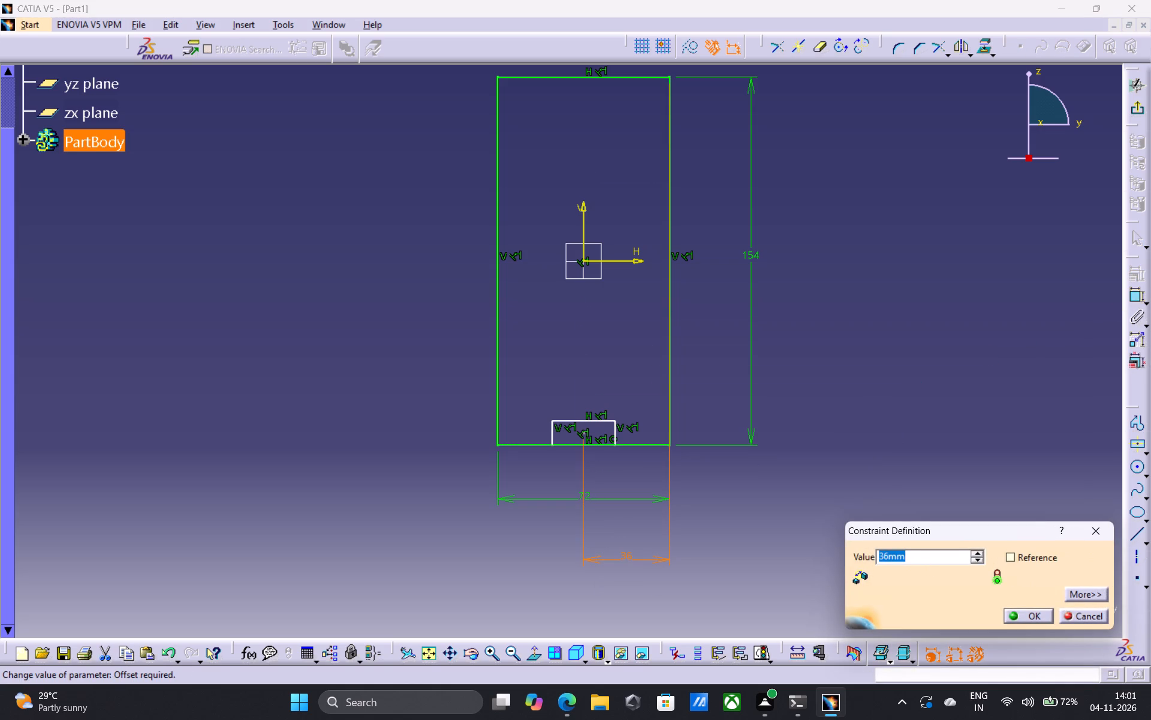
left_click(1025, 619)
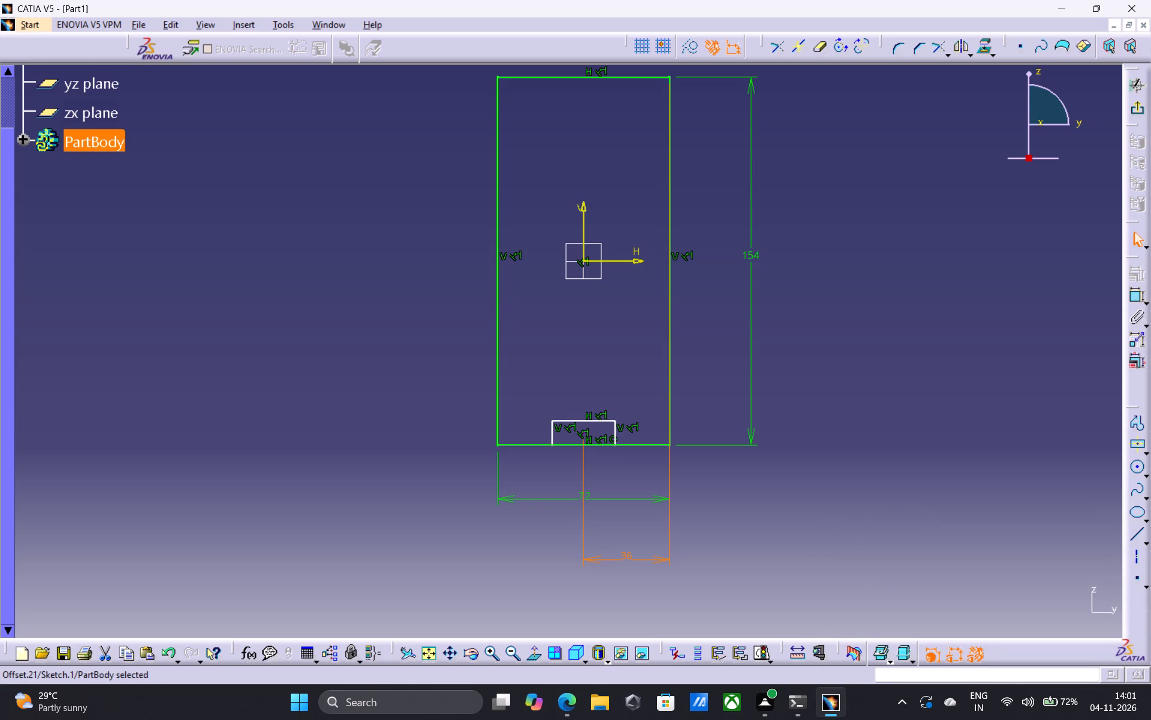
Dimension the small rectangle's top edge and set its length to 20 mm.
double_click(584, 421)
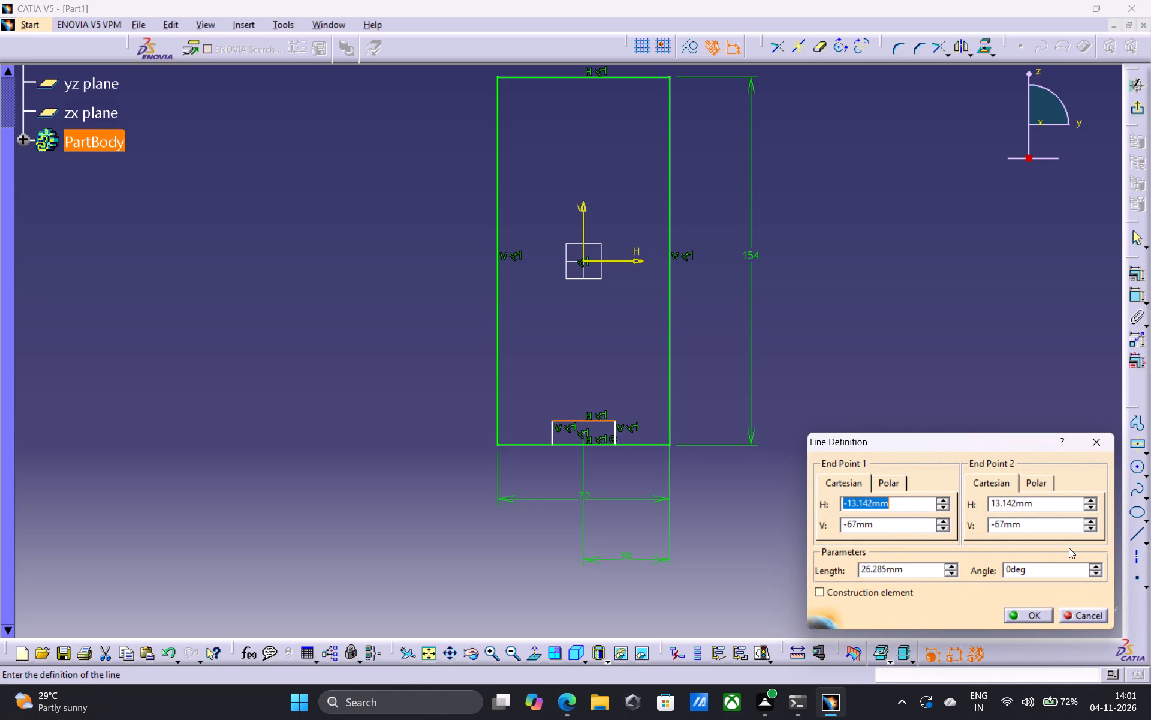
left_click(1102, 439)
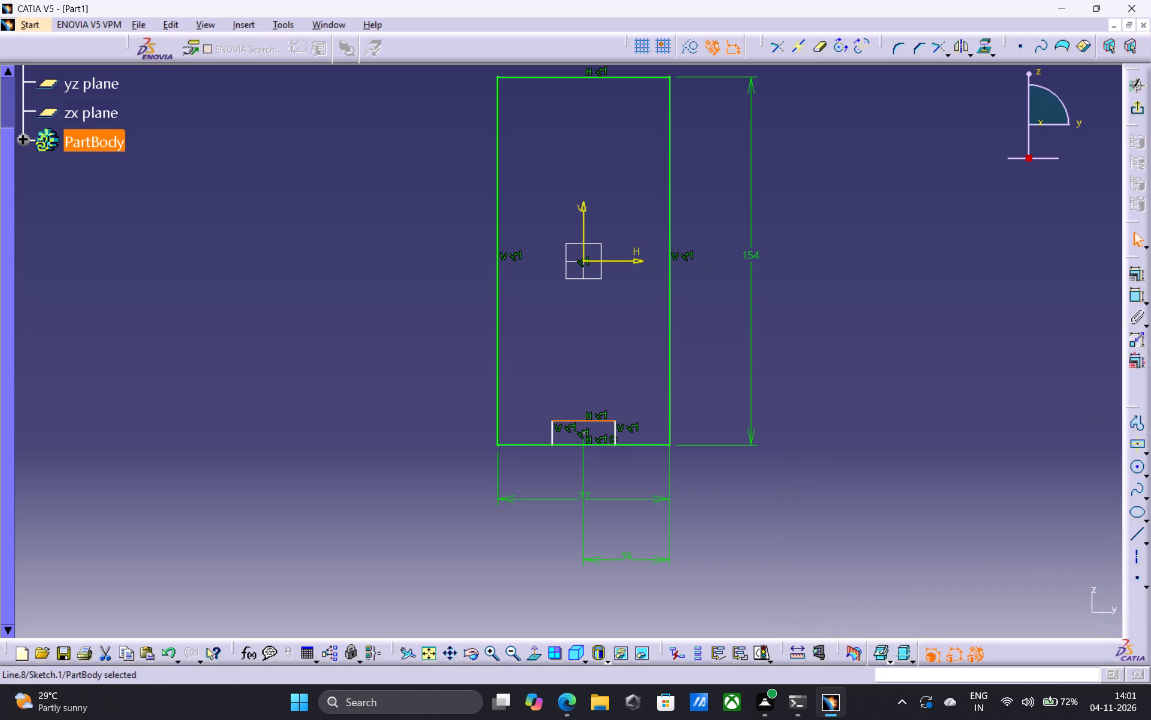
left_click(1140, 300)
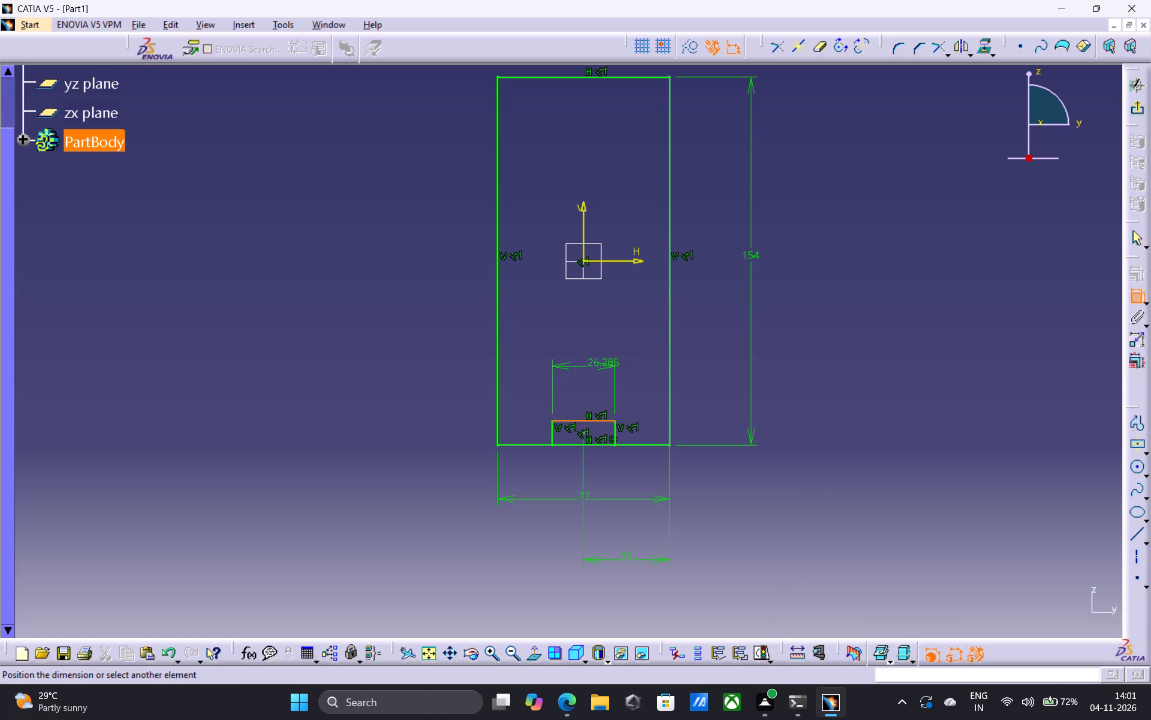
left_click(594, 363)
double_click(592, 360)
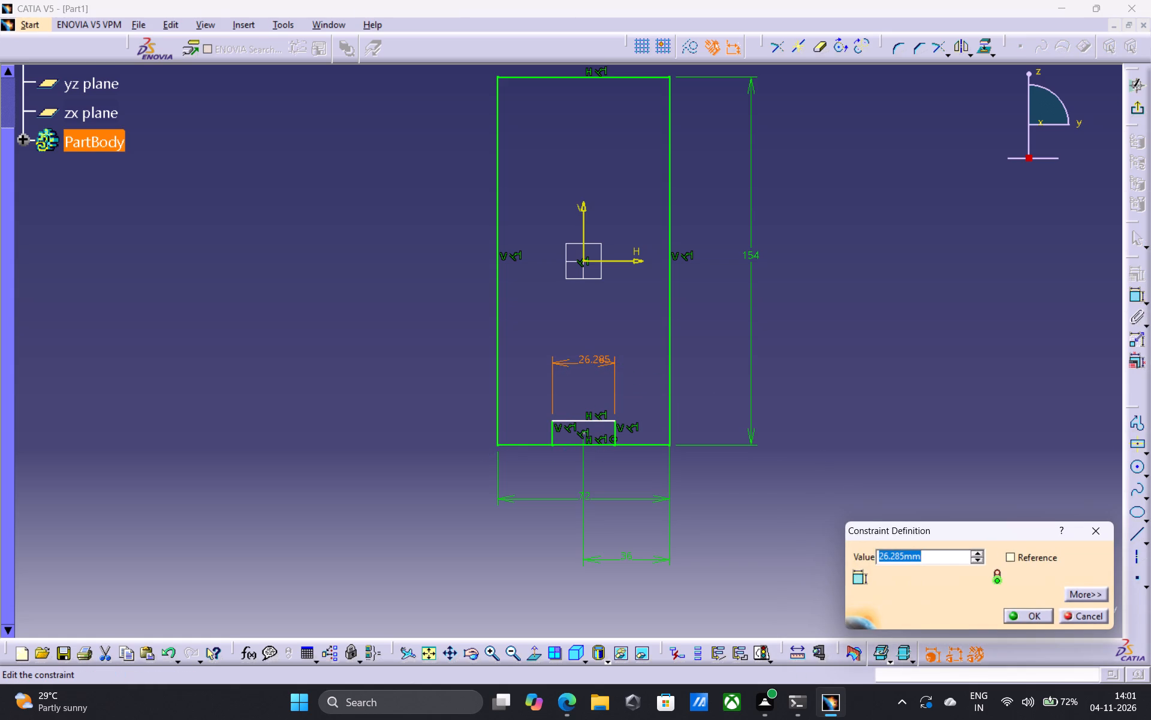
type("20")
key("Return")
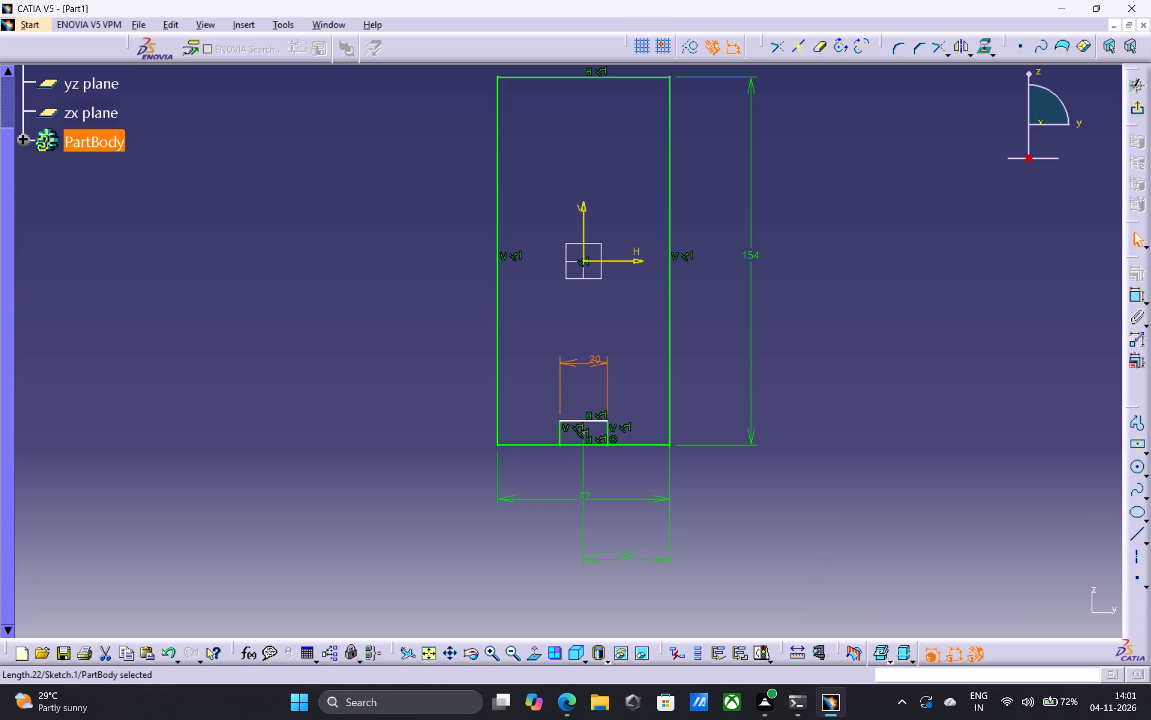
key("Escape")
key("Escape")
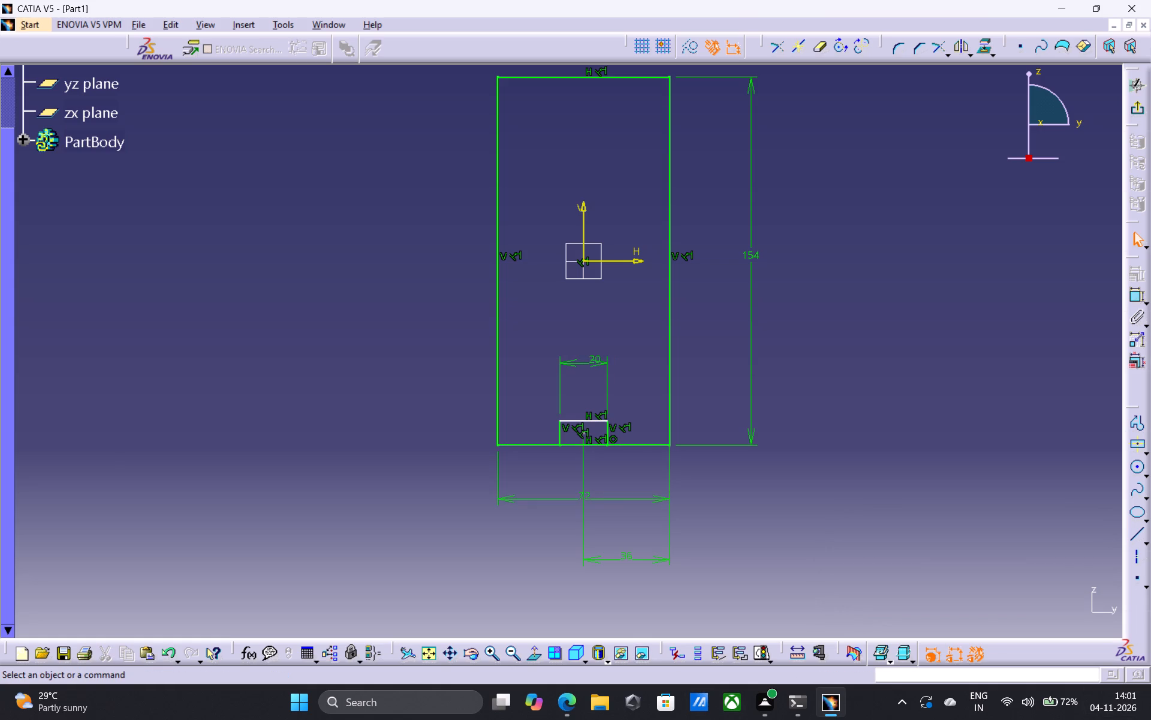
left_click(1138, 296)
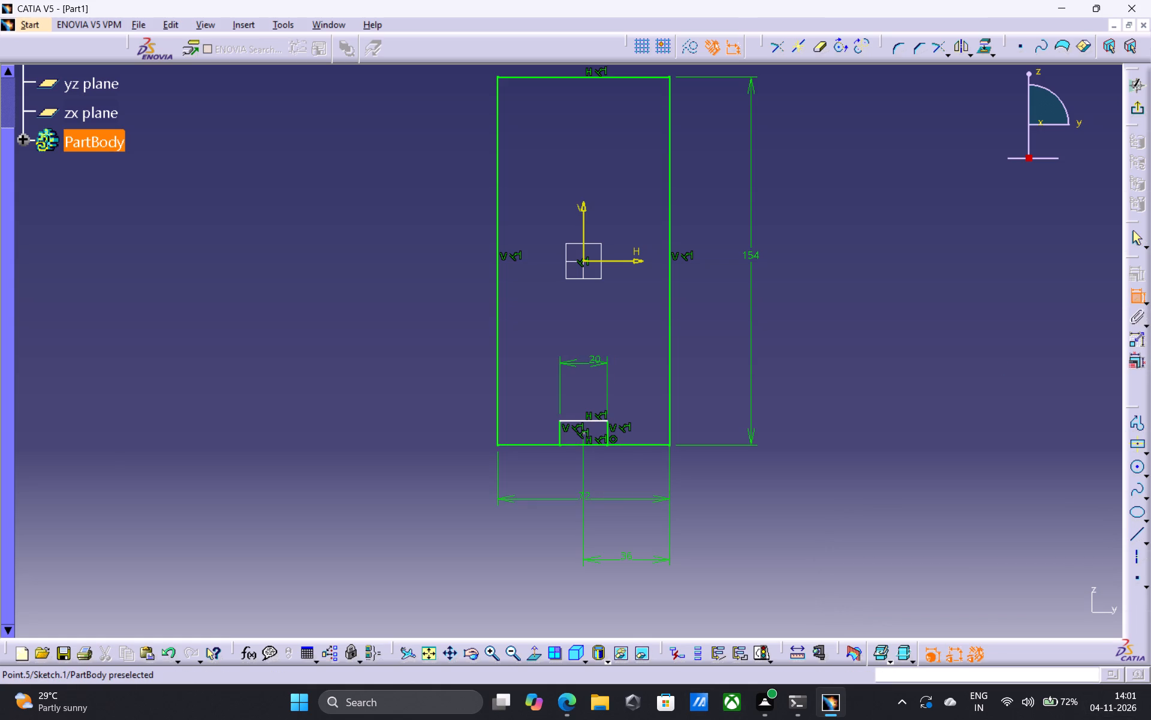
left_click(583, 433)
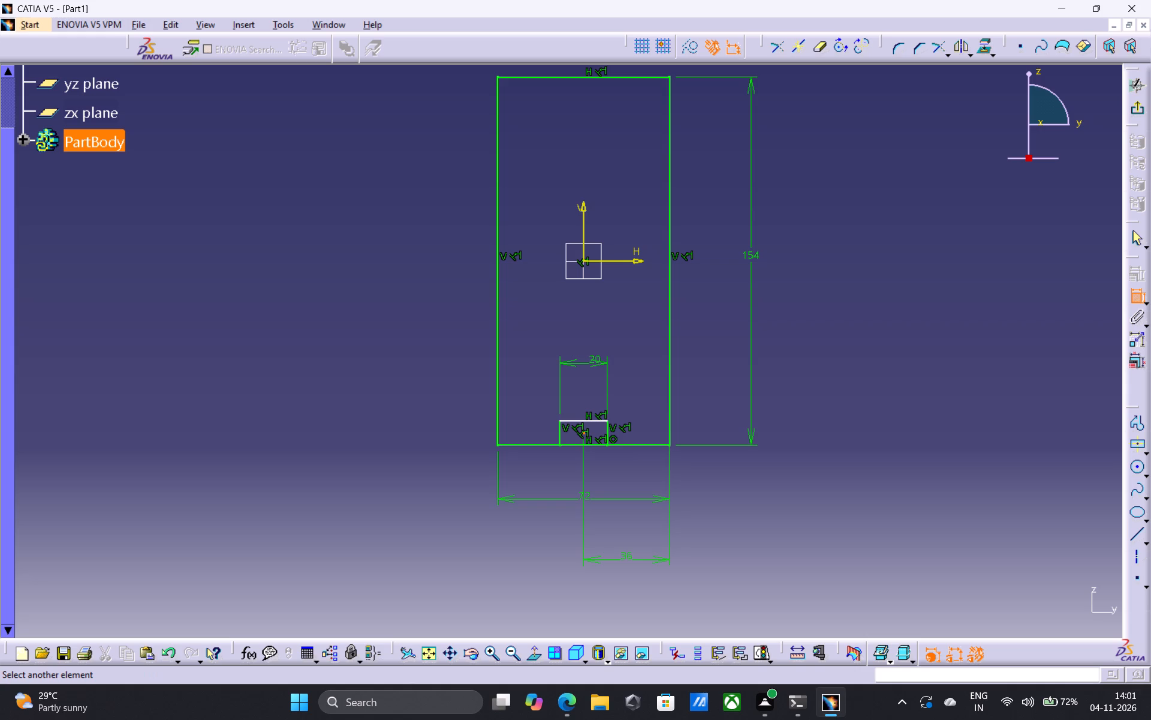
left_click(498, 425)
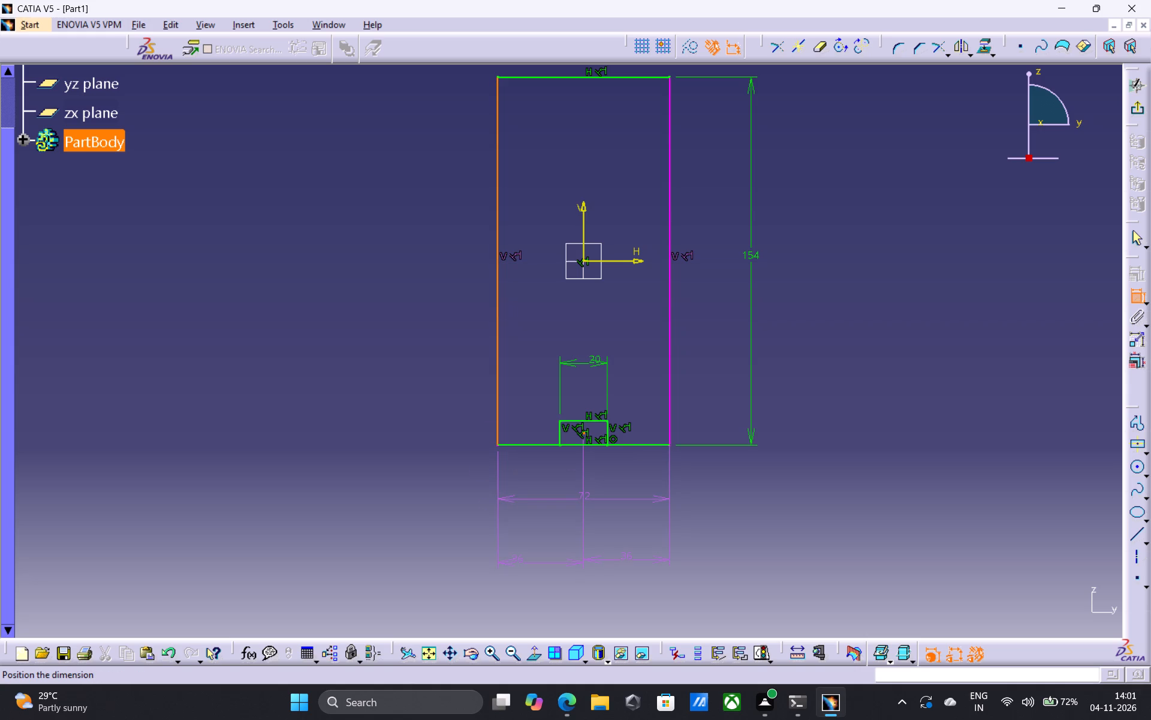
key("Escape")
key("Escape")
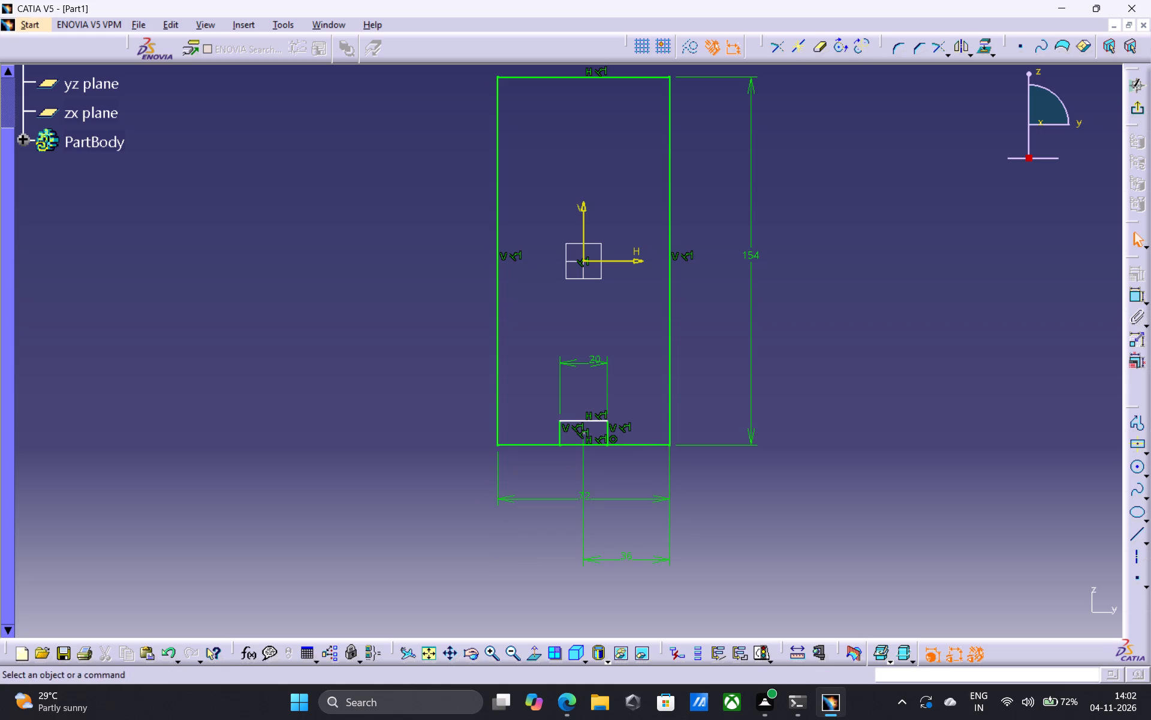
Quick Trim the overlapping bottom-edge segments between the small rectangle's vertical sides to open a notch in the outline.
double_click(820, 49)
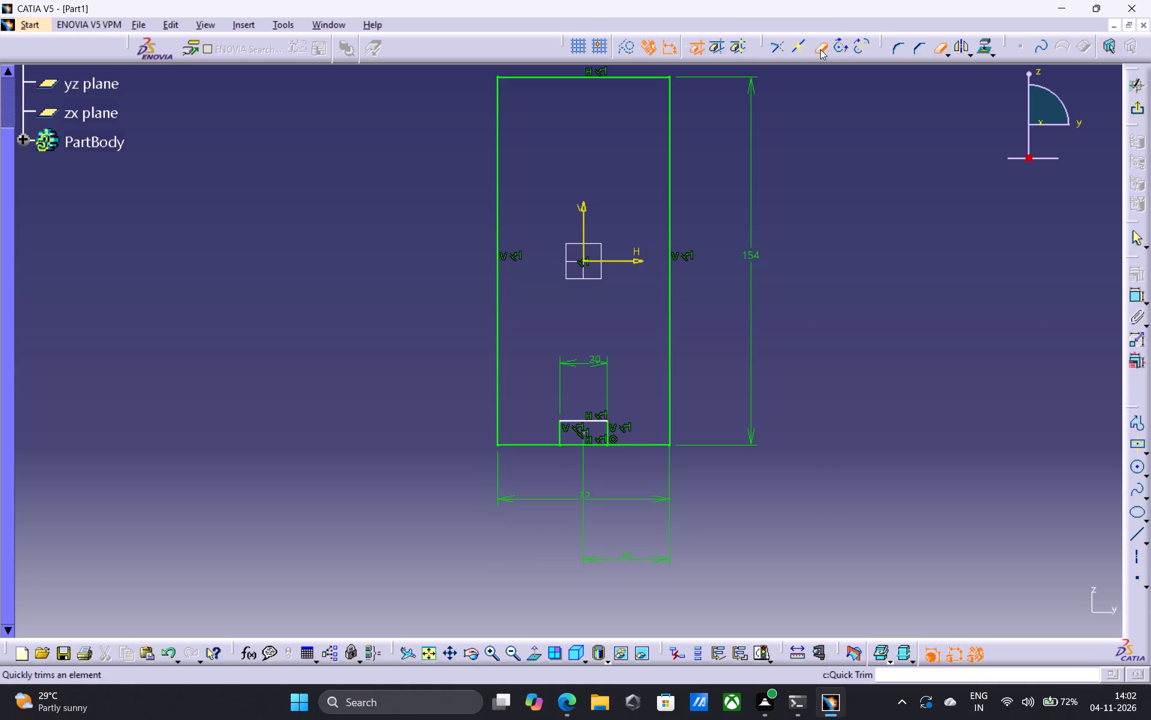
left_click(593, 443)
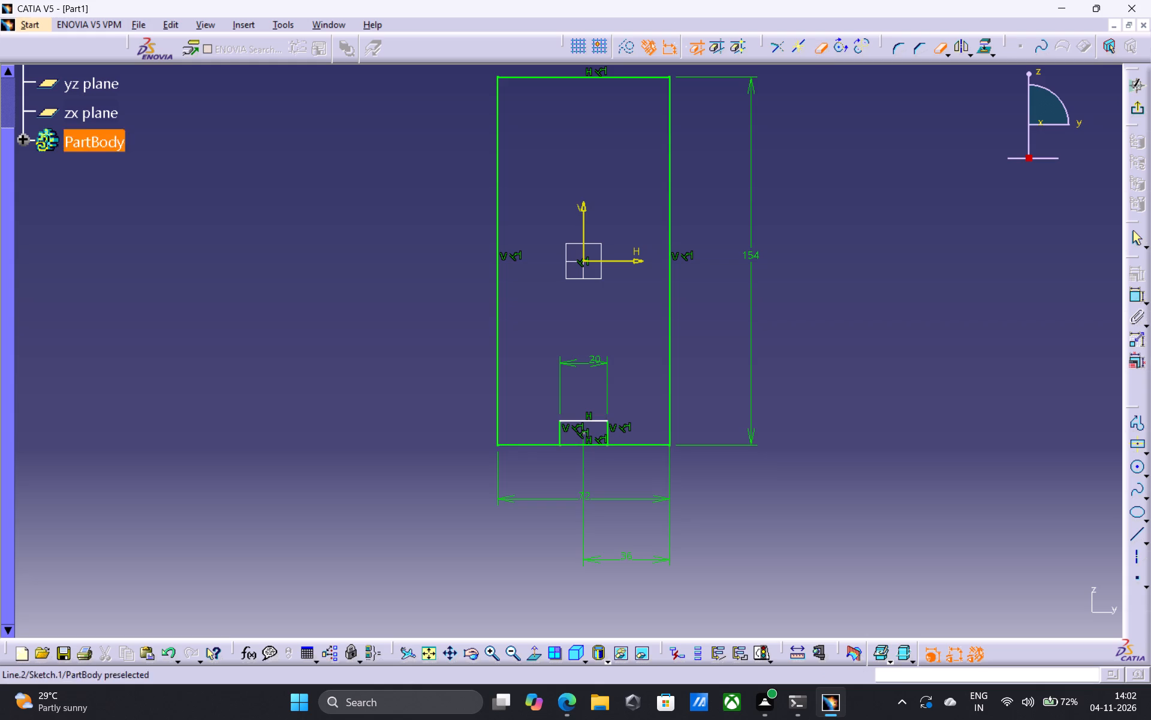
left_click(574, 442)
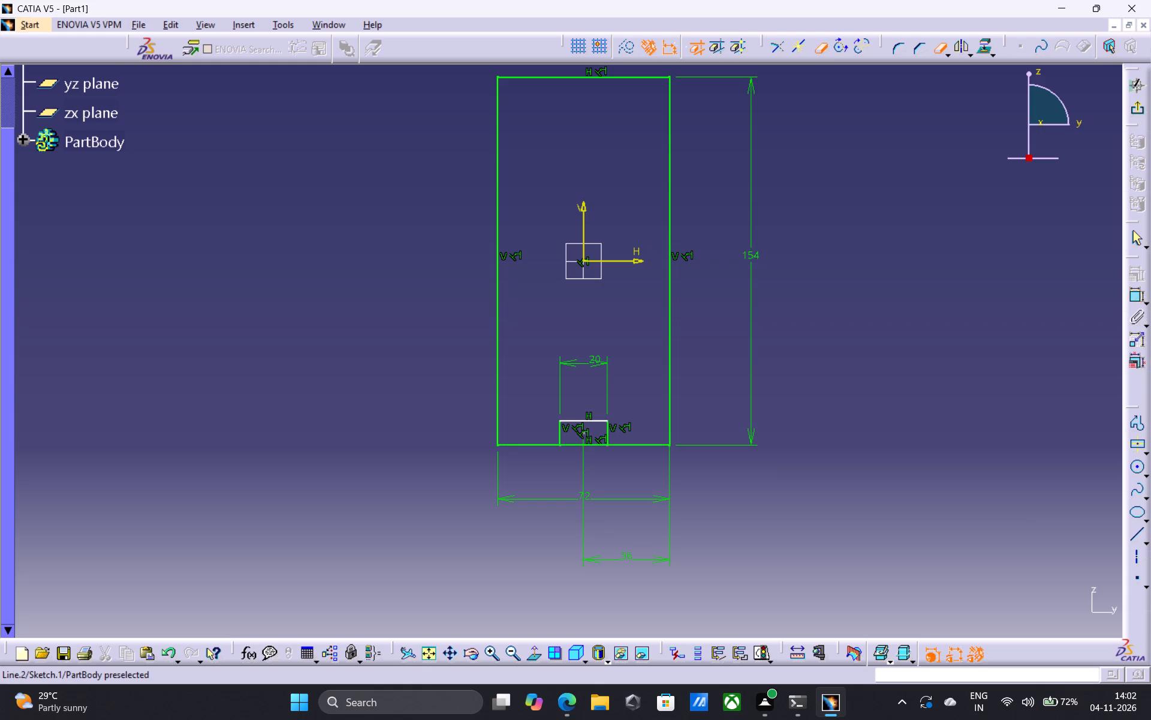
left_click(575, 445)
left_click(599, 382)
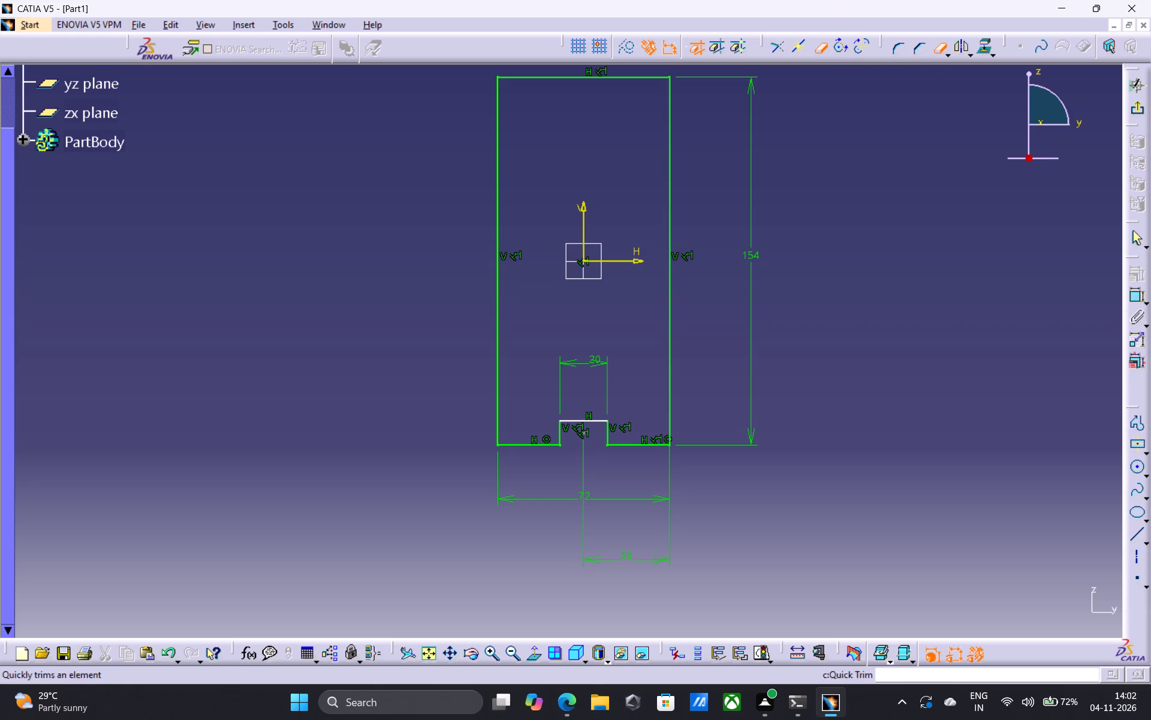
Round the outline's bottom-left corner with a 10 mm radius using the Corner tool.
left_click(896, 43)
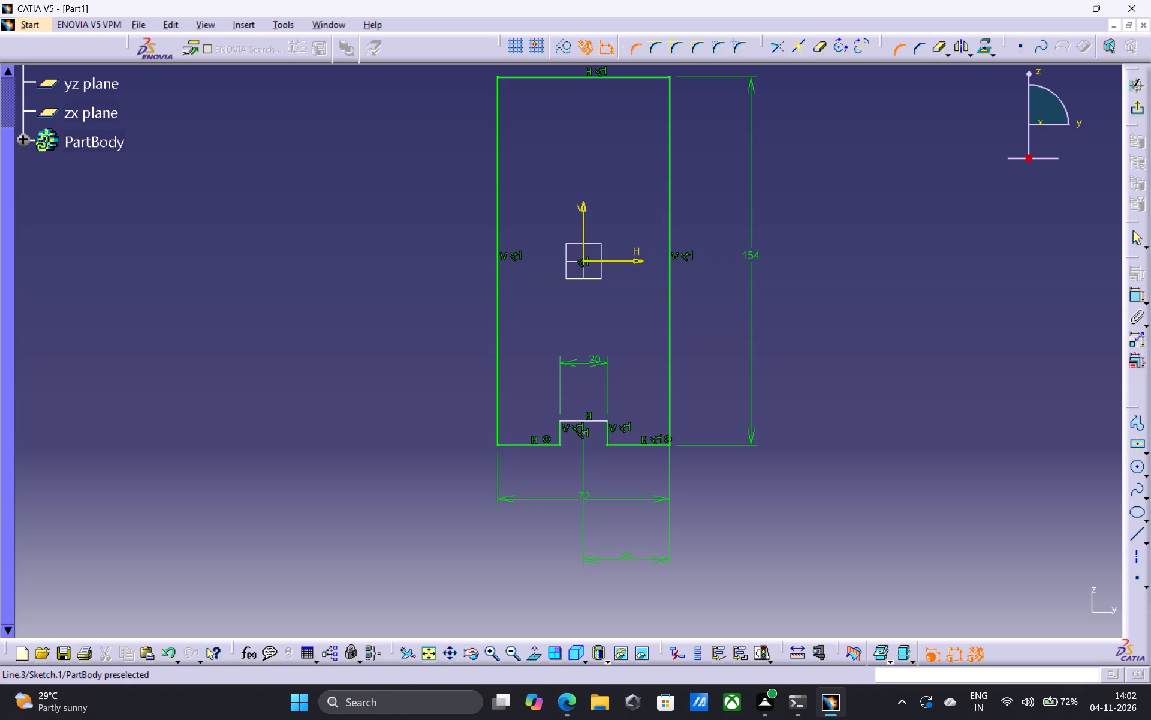
left_click(497, 416)
left_click(508, 443)
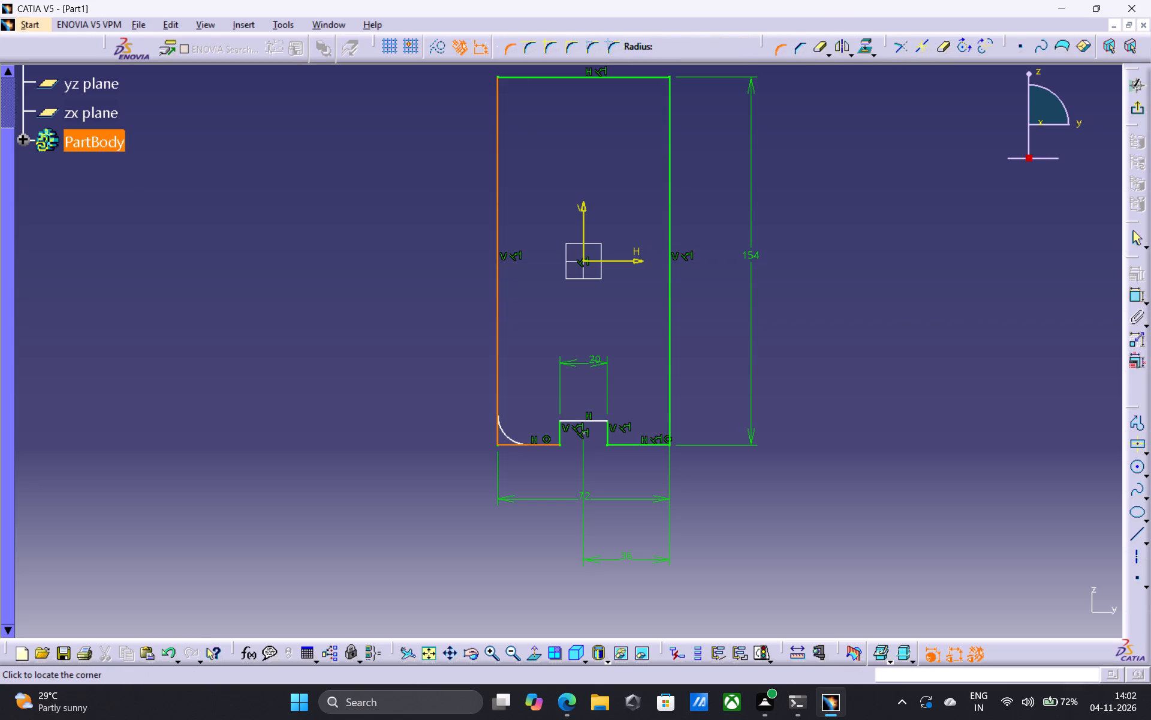
key("Tab")
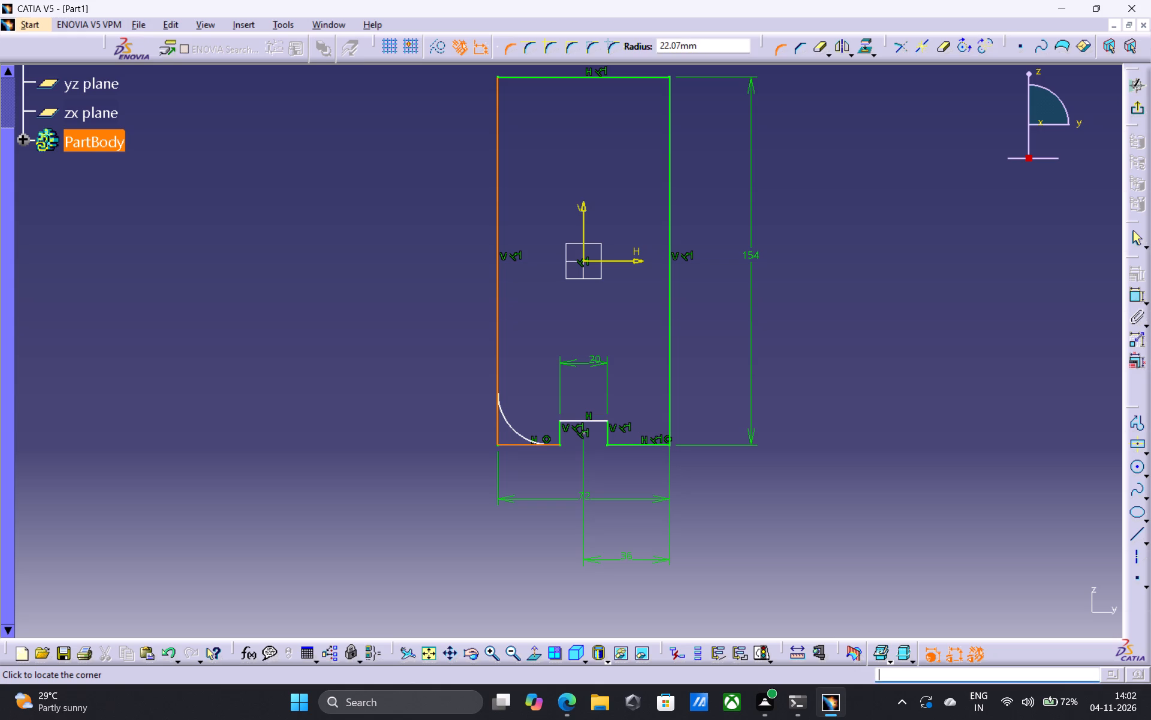
key("Tab")
type("10")
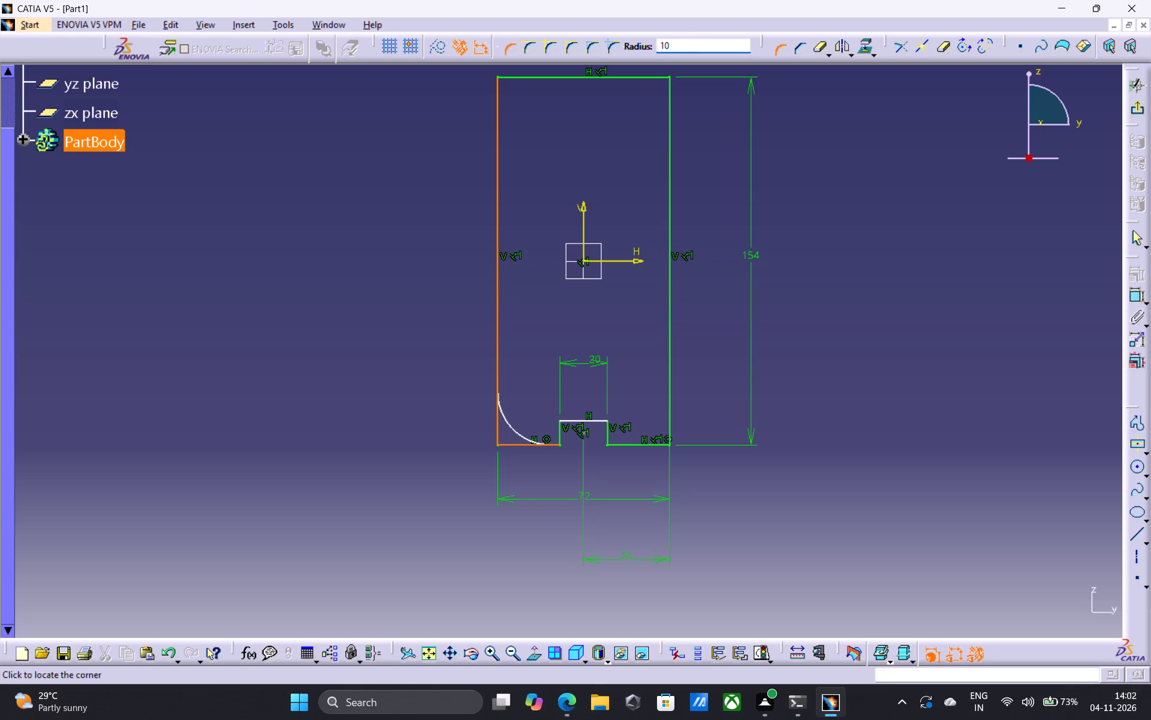
key("Return")
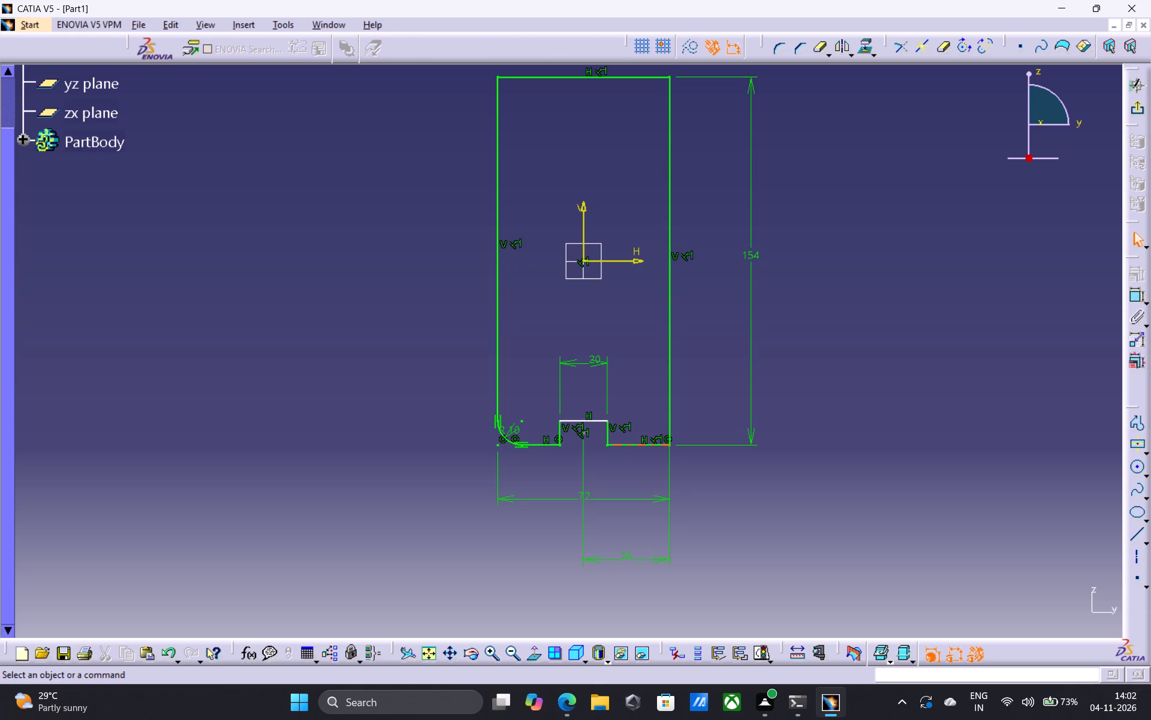
Round the outline's bottom-right corner with a 10 mm radius, declining to convert the edge's length into a distance.
left_click(787, 45)
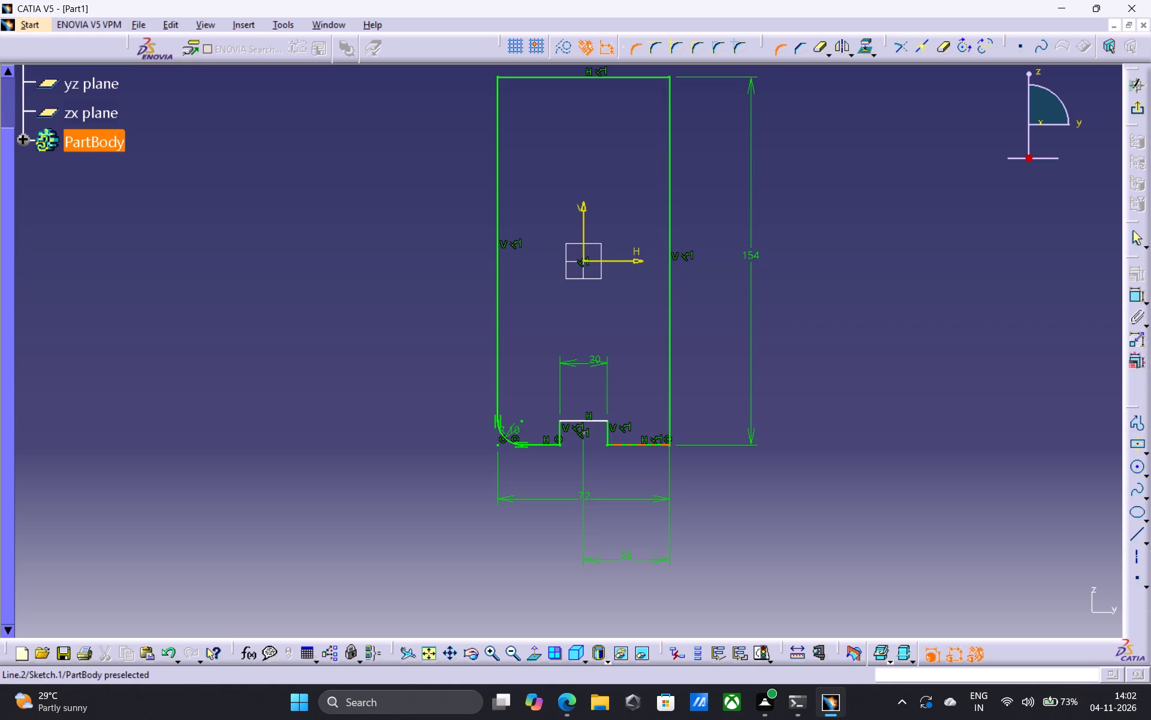
left_click(640, 443)
left_click(672, 415)
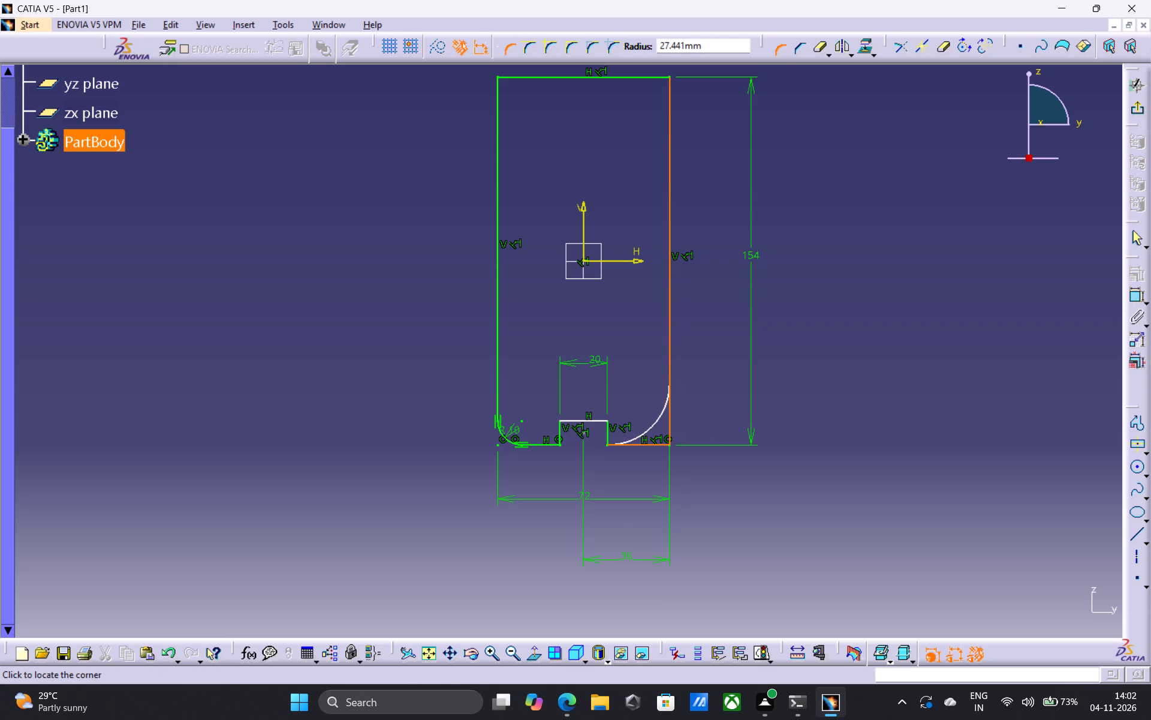
key("Tab")
key("Tab")
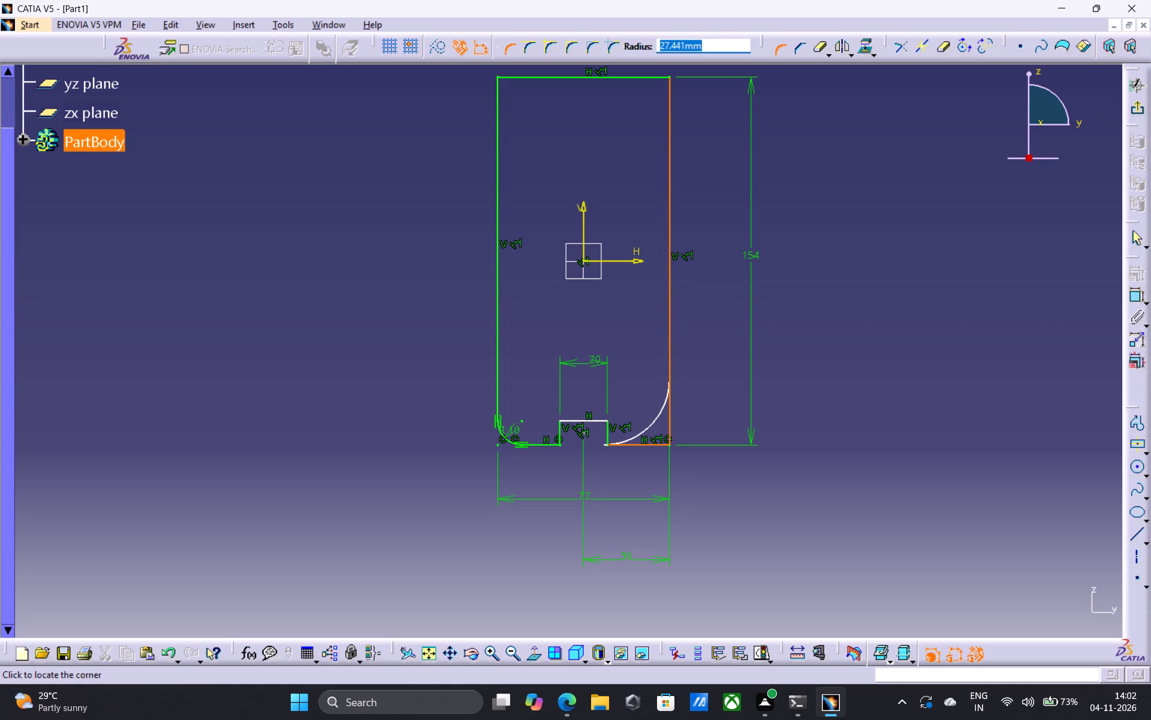
type("10")
key("Return")
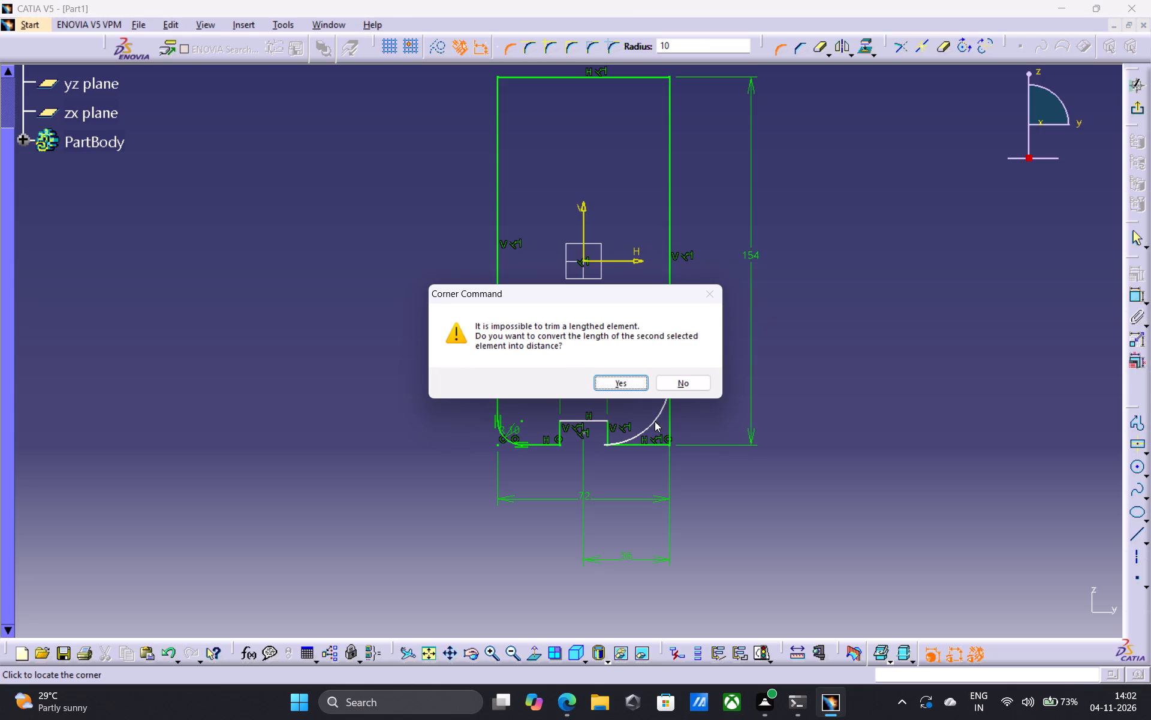
left_click(711, 292)
left_click(692, 387)
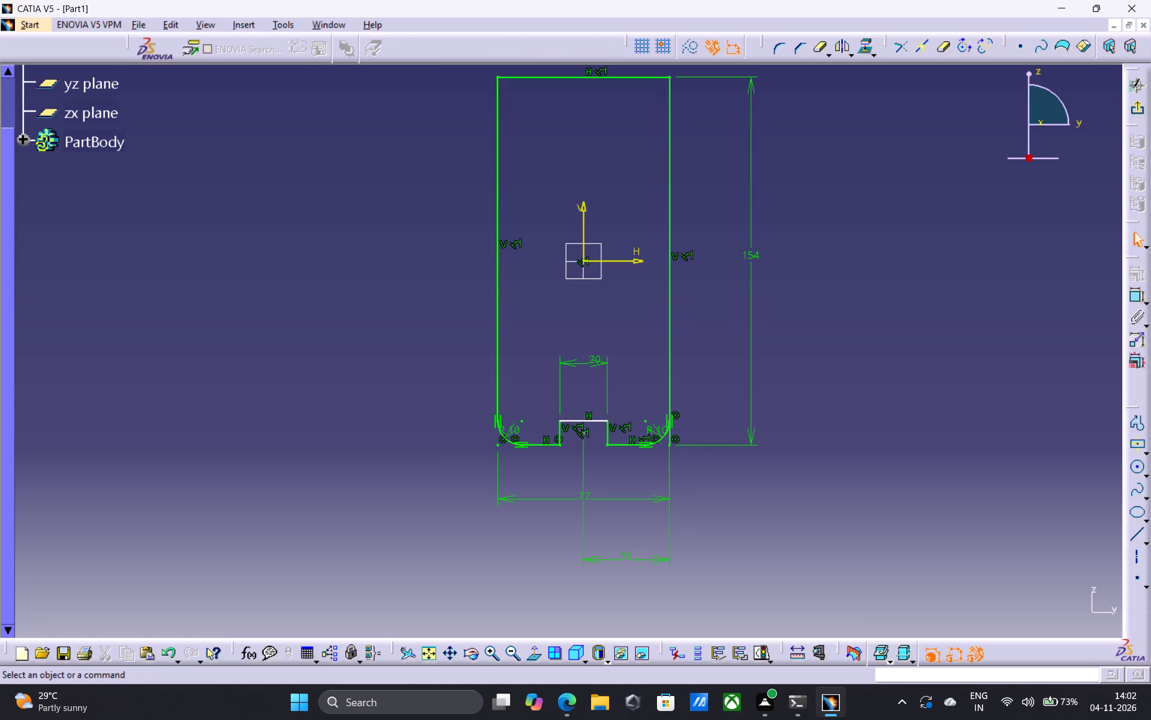
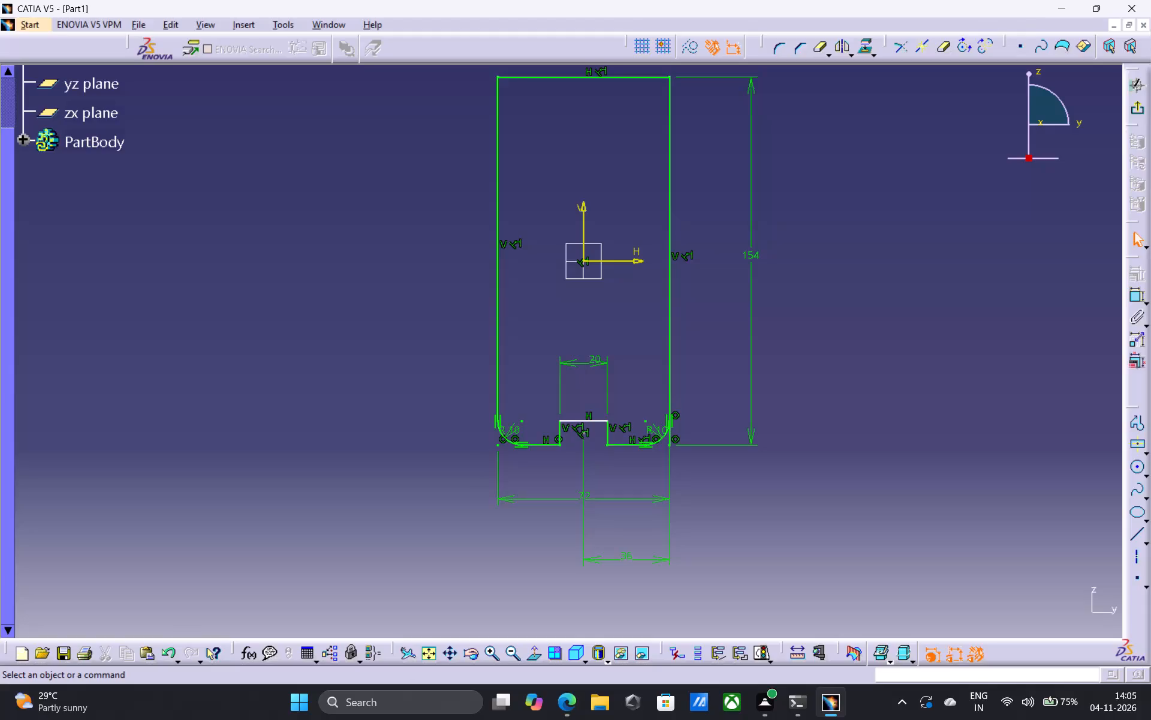
Delete the 10 mm radius dimensions on the outline's two bottom corner arcs and exit the sketch.
left_click(661, 428)
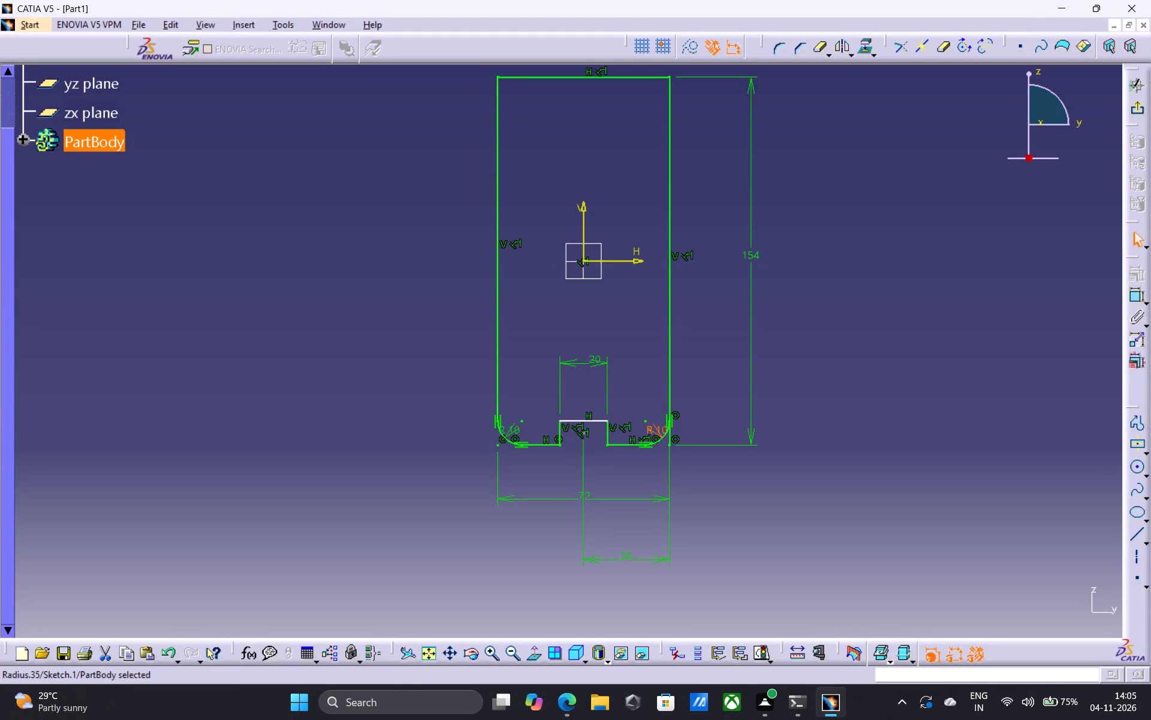
key("Delete")
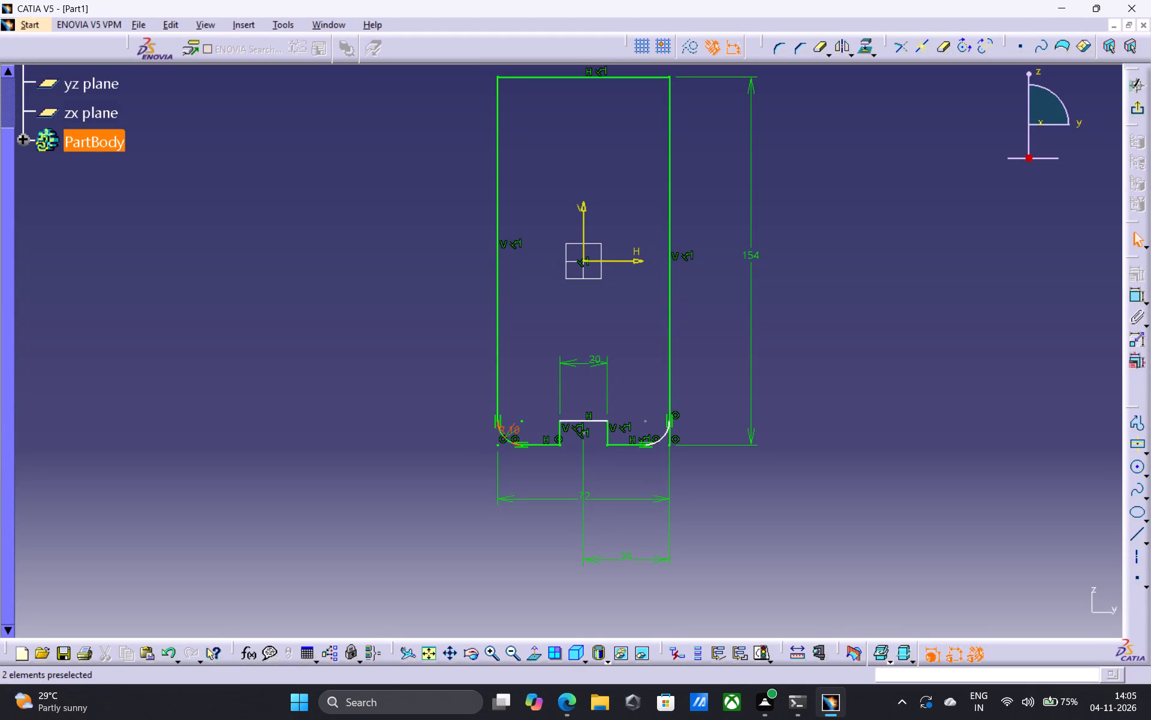
left_click(516, 429)
key("Delete")
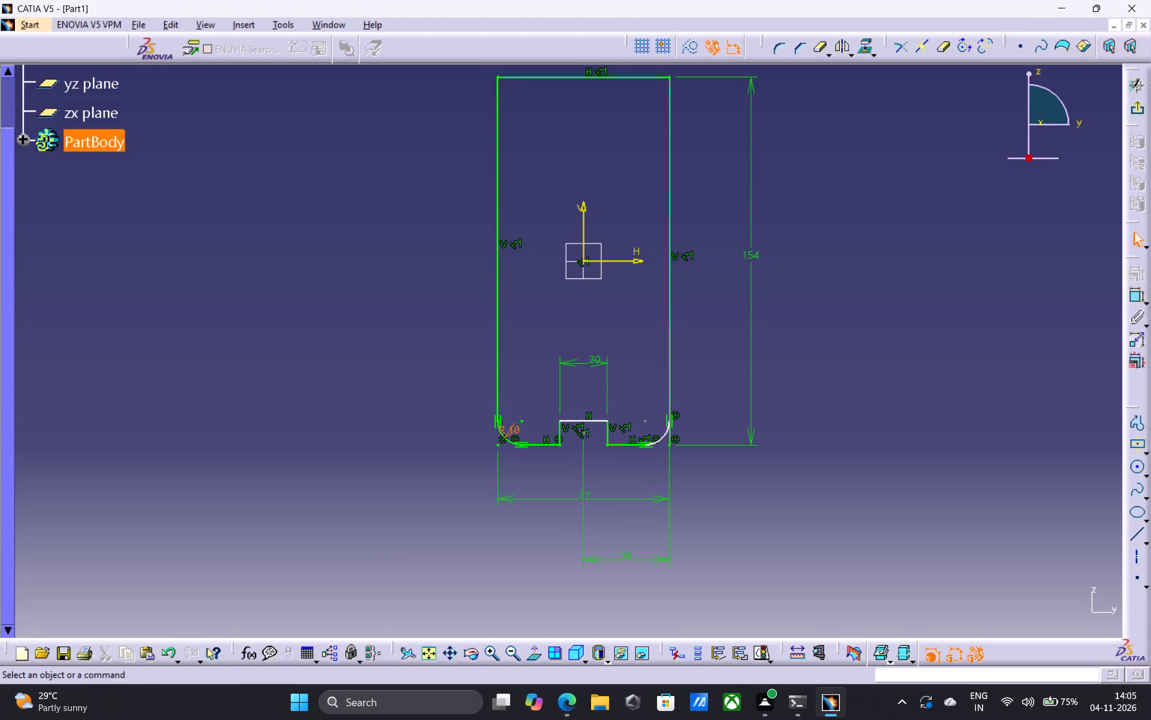
left_click(1148, 111)
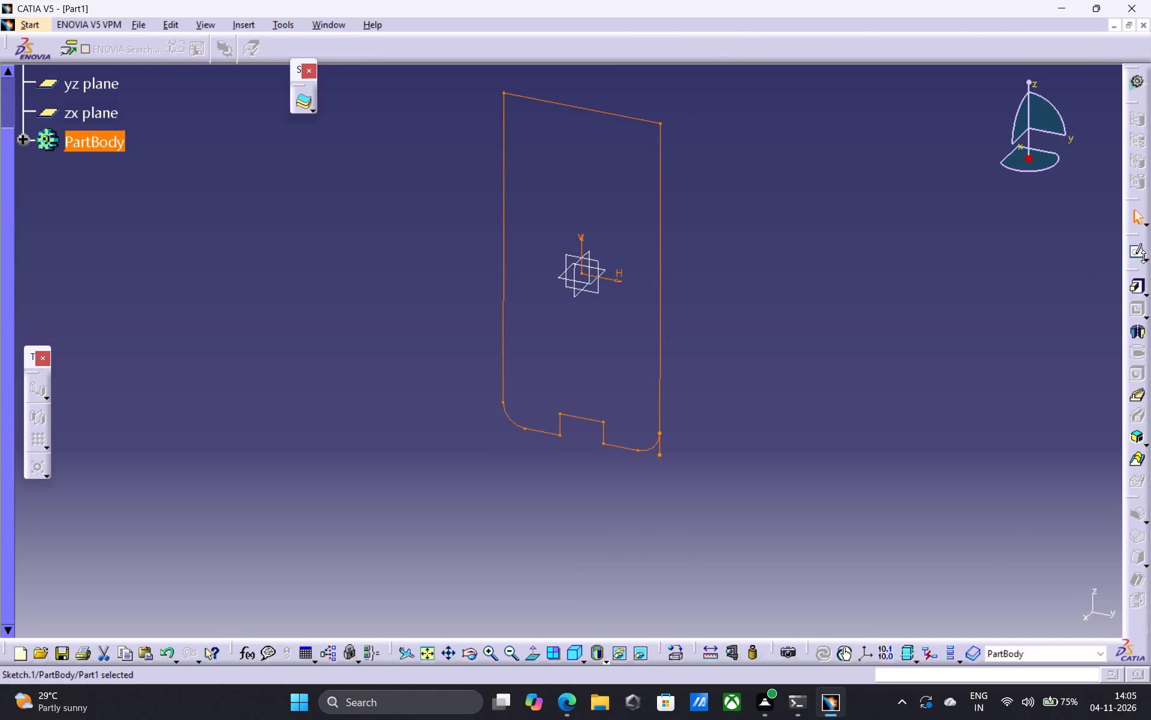
Reopen the sketch, Quick Trim the leftover edge segment beyond the bottom-right corner arc, converting the edge's length into a distance, and exit the sketch.
left_click(465, 652)
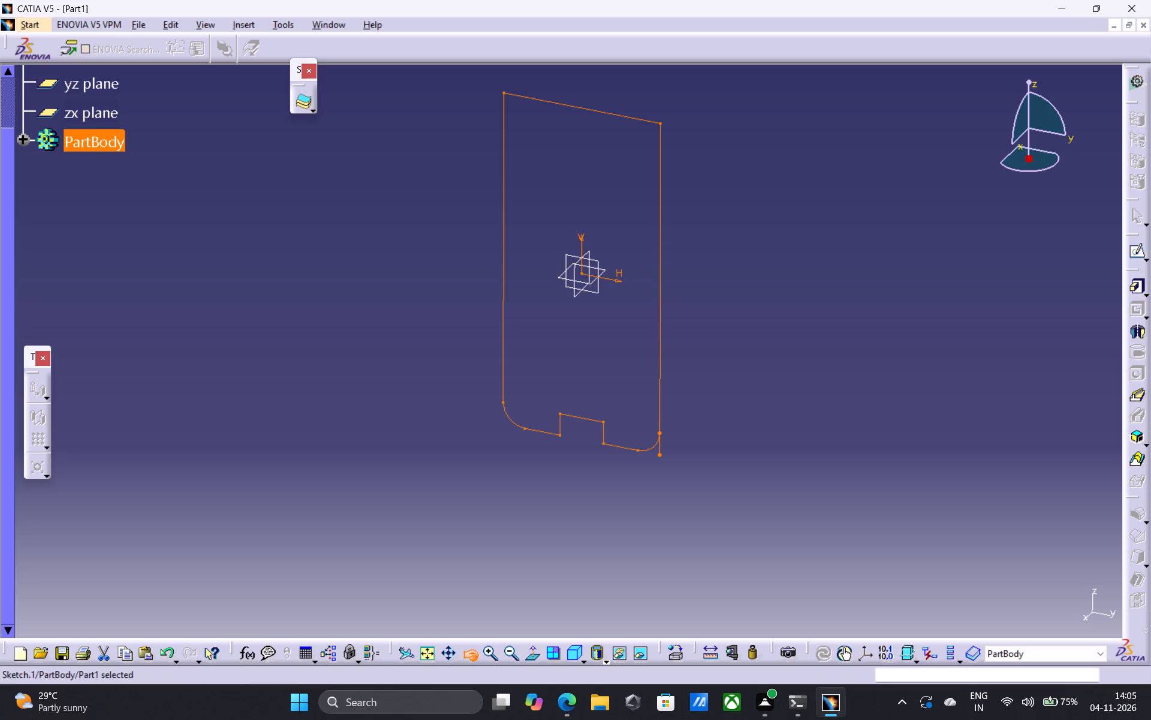
left_click_drag(530, 506, 570, 512)
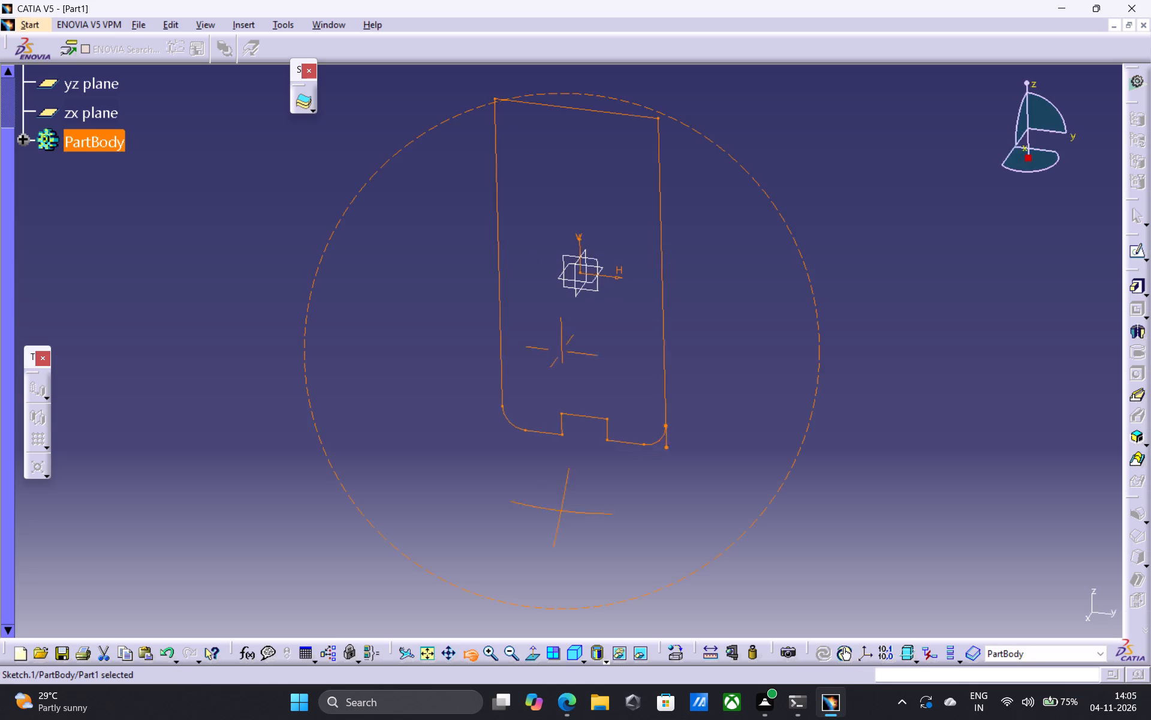
left_click_drag(570, 512, 360, 551)
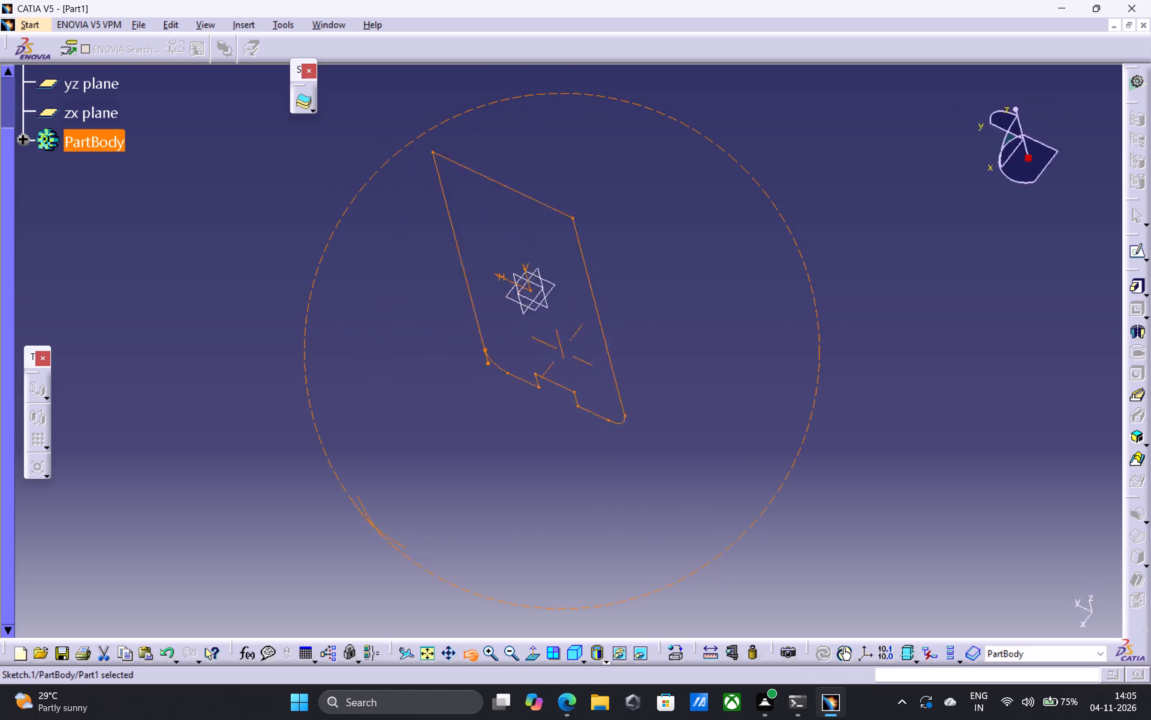
left_click_drag(360, 551, 643, 600)
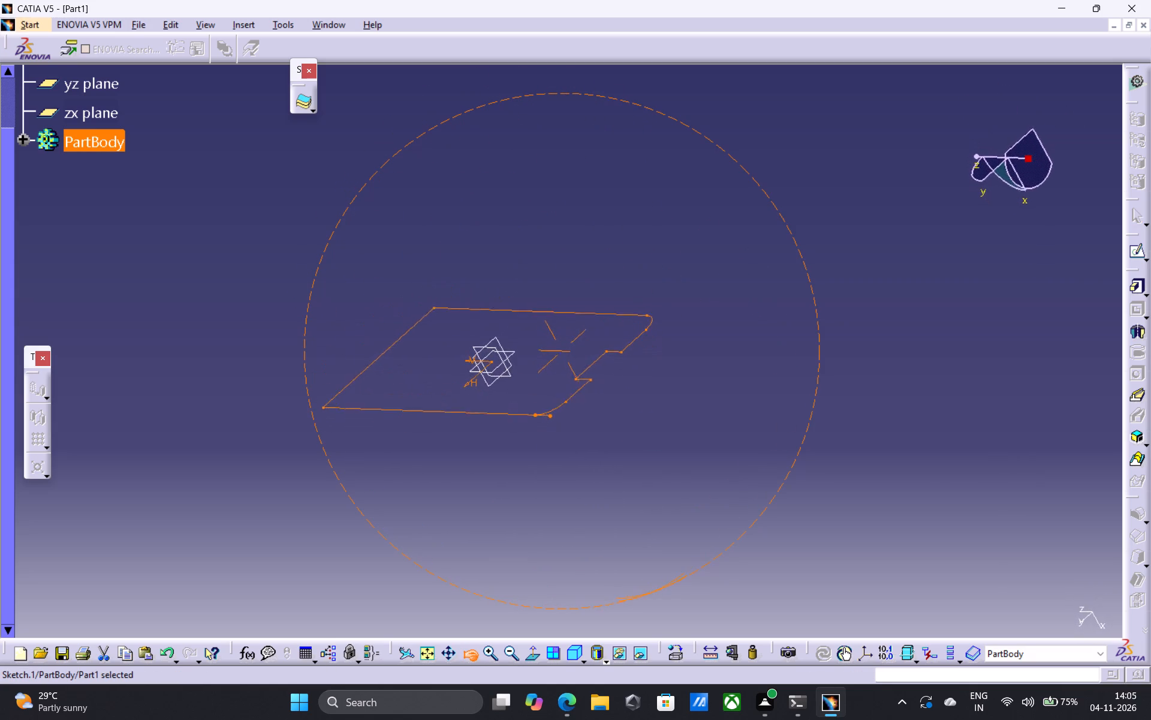
left_click_drag(643, 600, 628, 594)
double_click(626, 333)
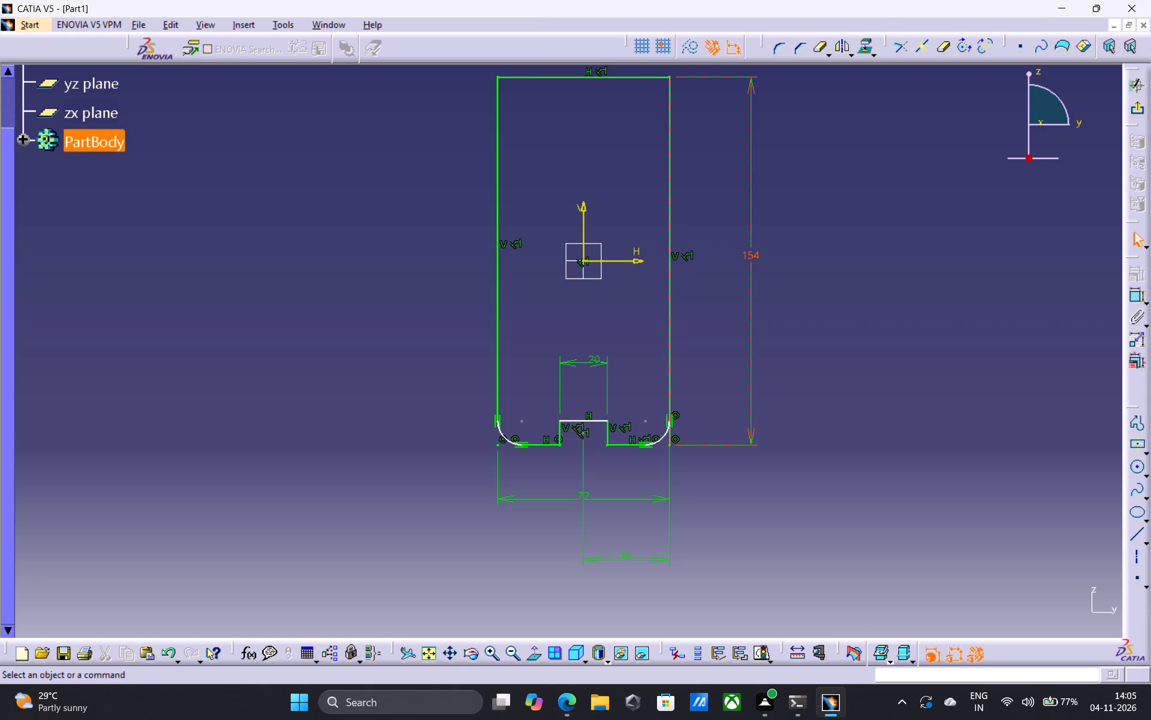
left_click(945, 49)
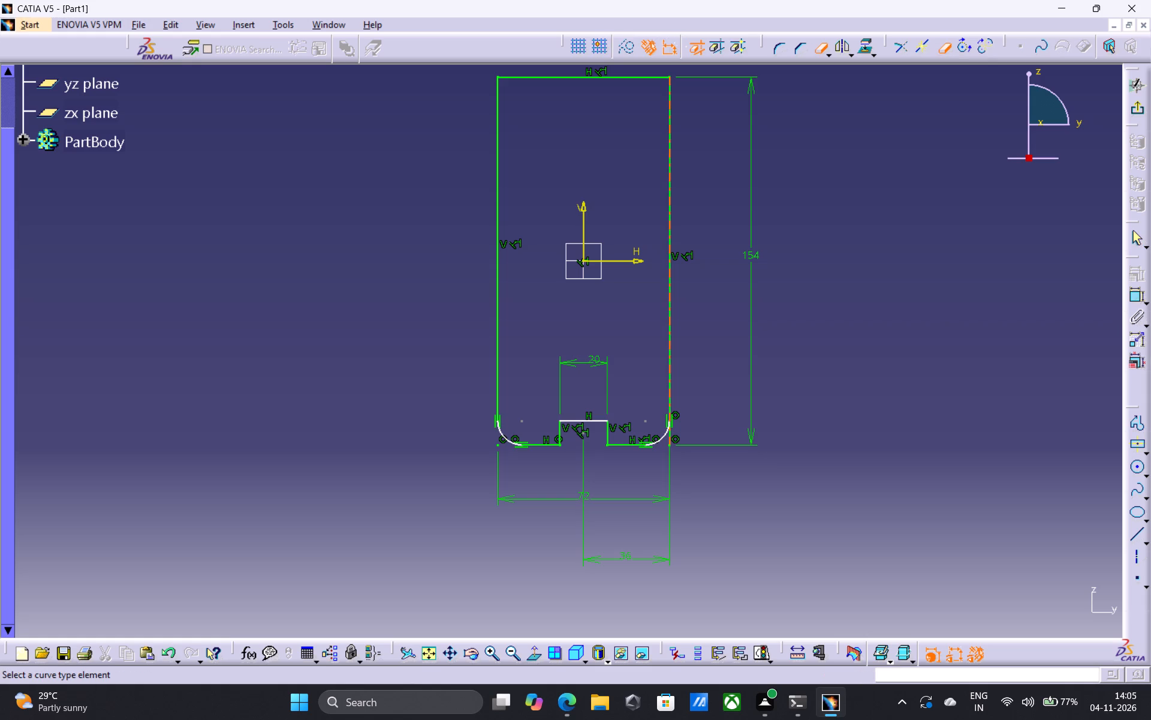
left_click(669, 437)
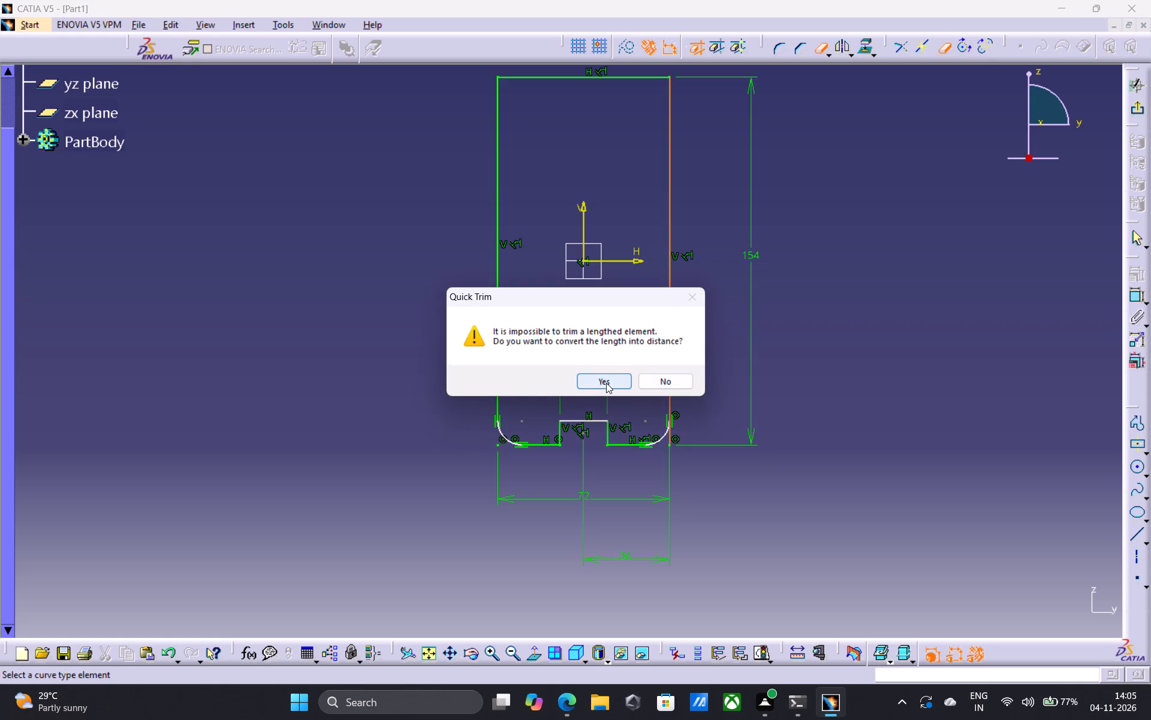
left_click(606, 383)
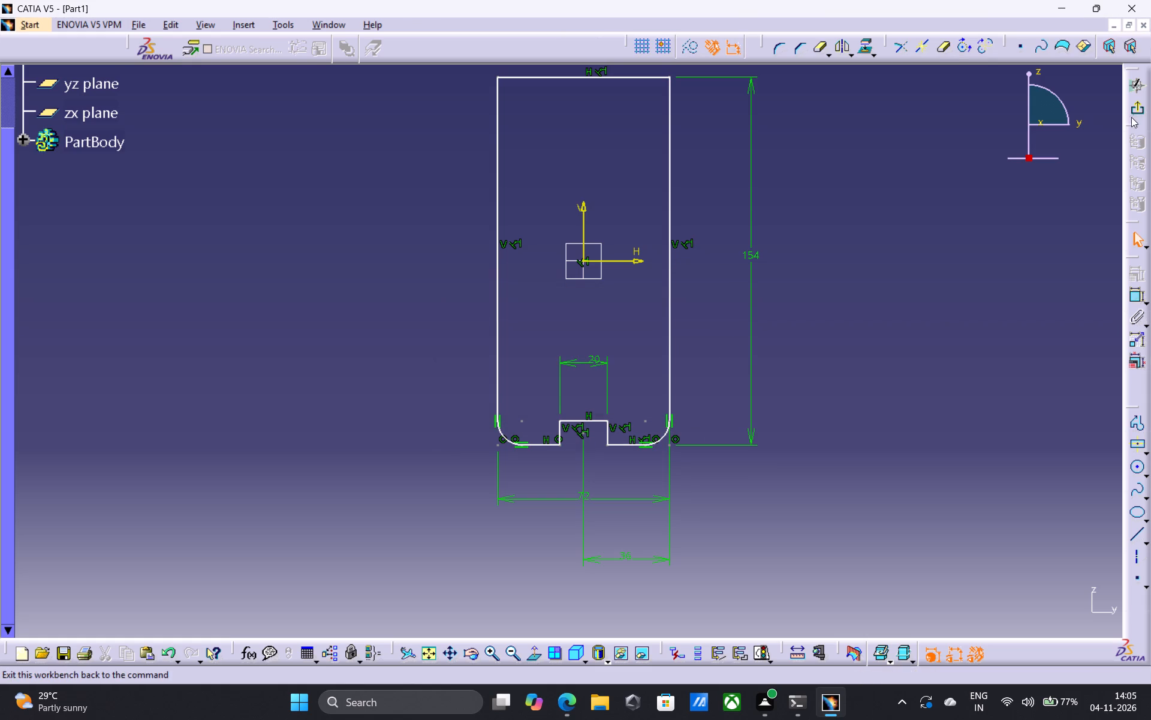
left_click(1137, 108)
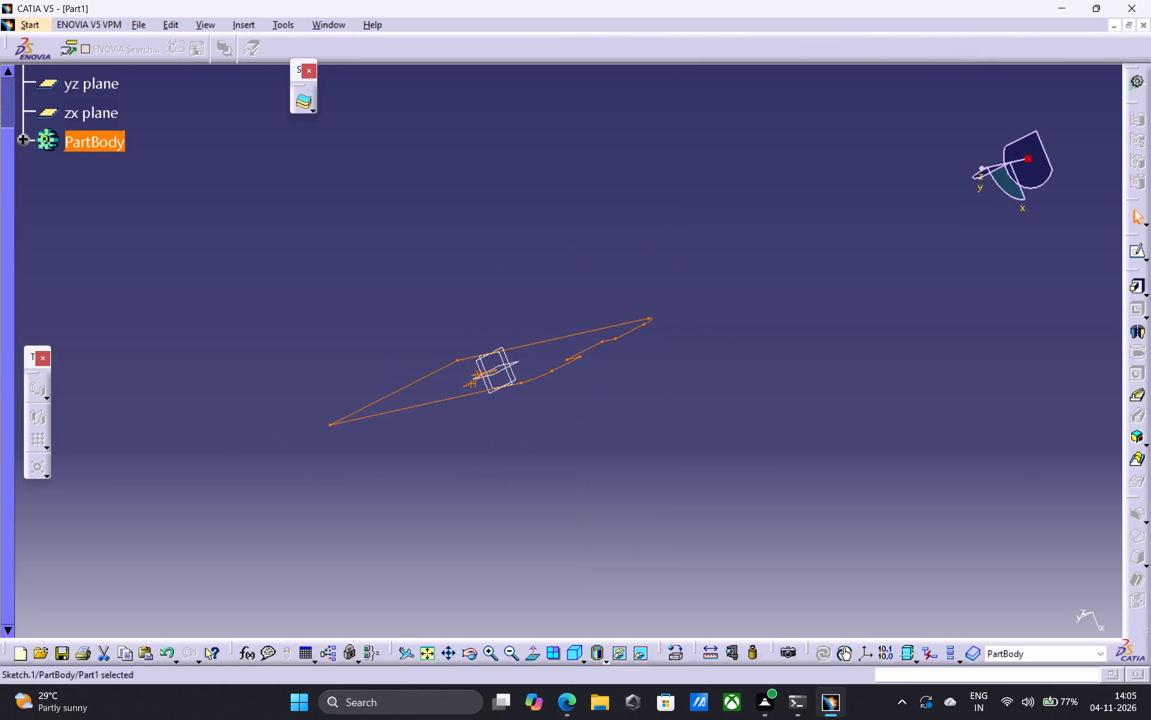
Start a Pad from the notched outline sketch.
left_click(474, 653)
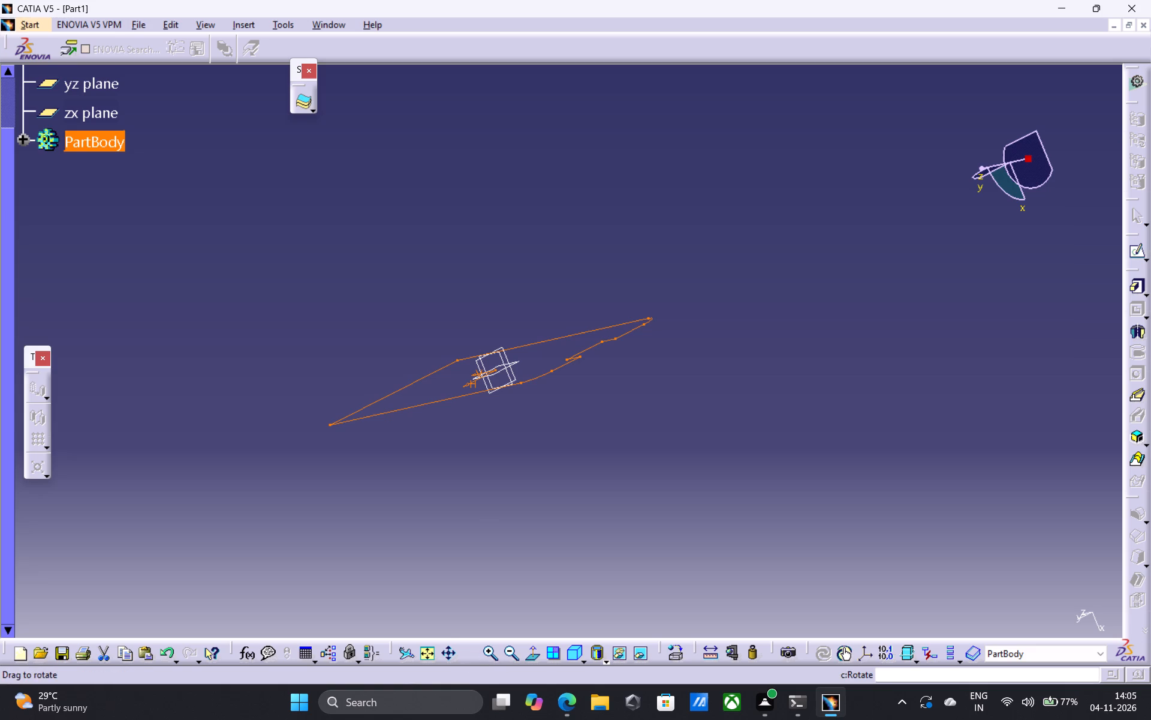
left_click_drag(552, 493, 486, 526)
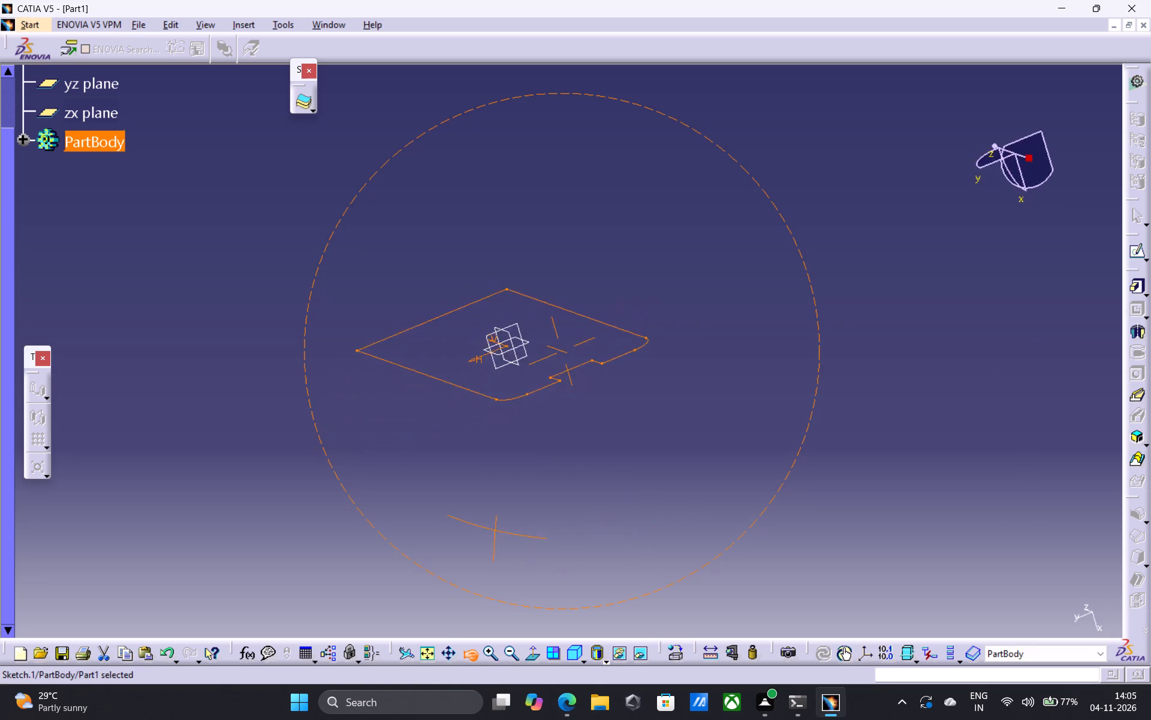
left_click_drag(486, 526, 437, 511)
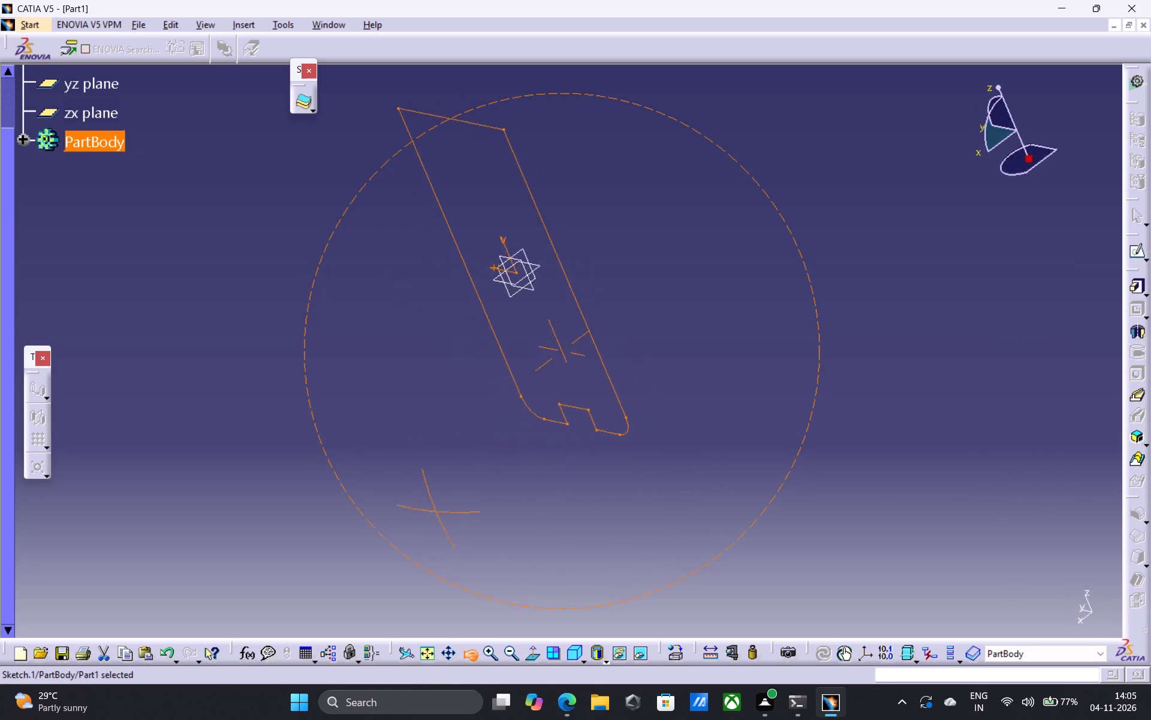
left_click_drag(437, 511, 639, 533)
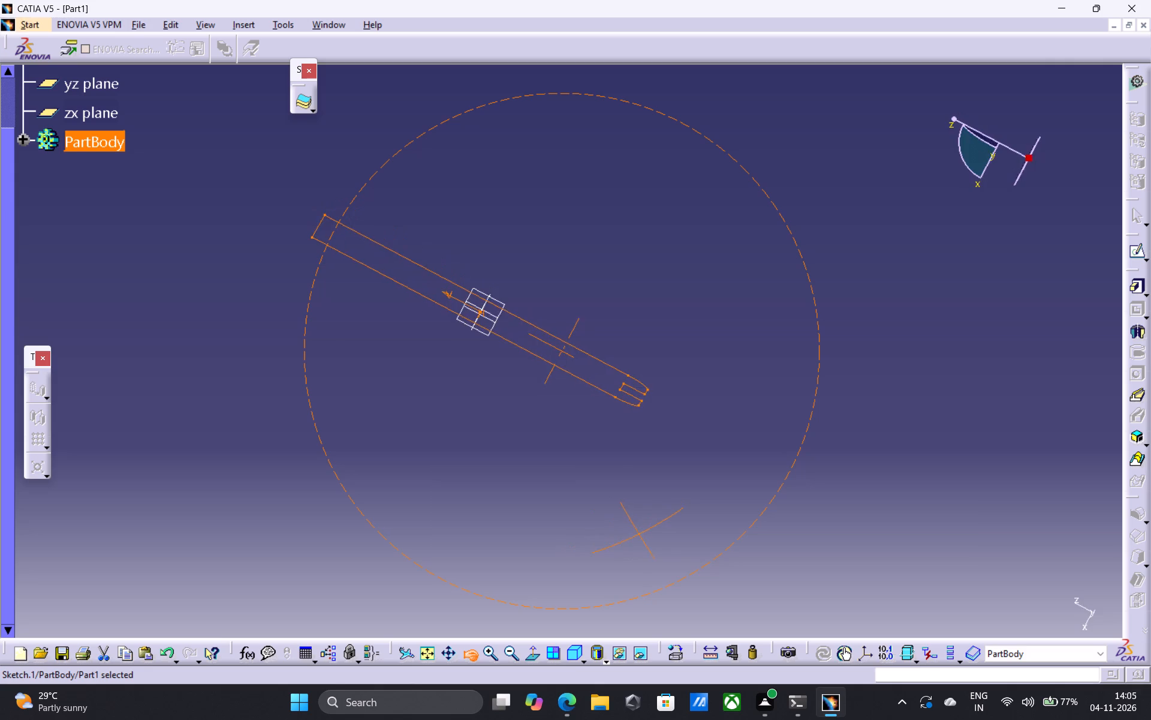
left_click_drag(639, 533, 722, 526)
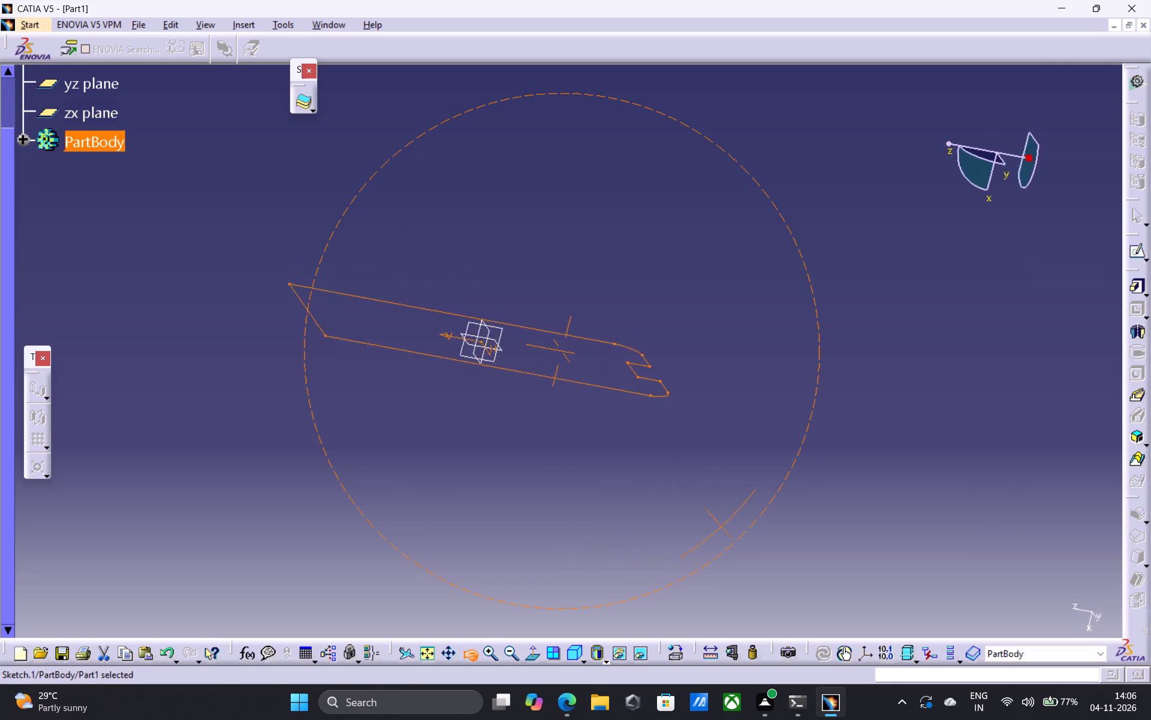
left_click_drag(722, 526, 698, 501)
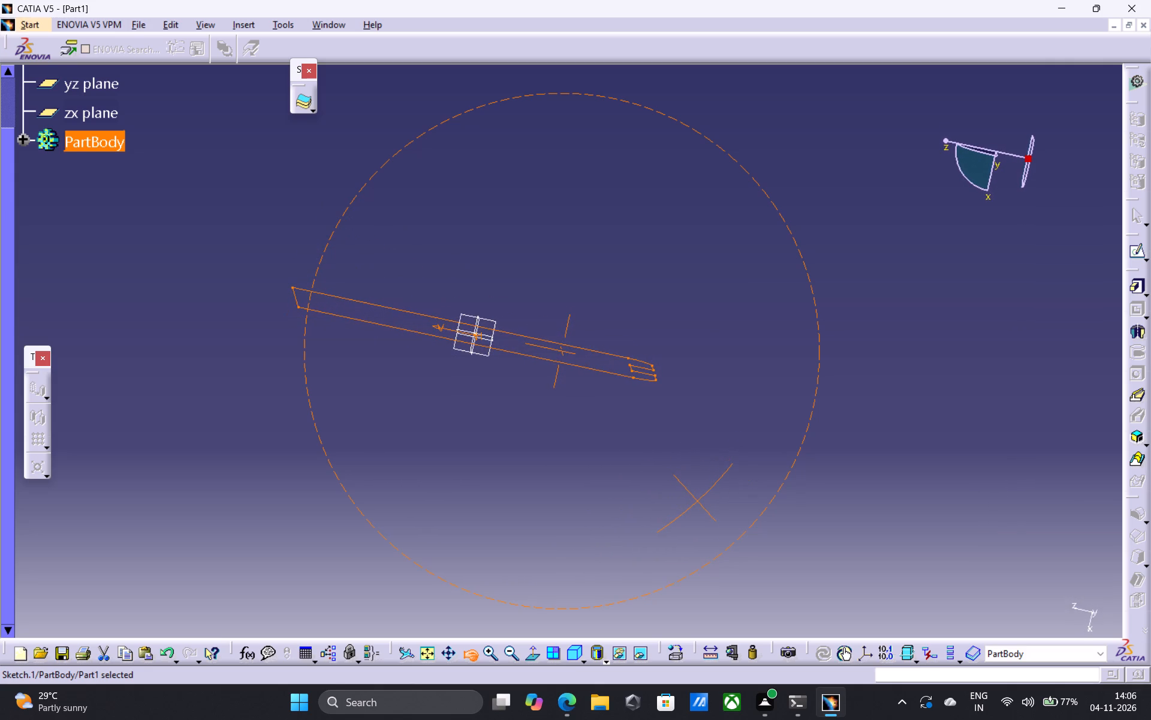
left_click(1138, 284)
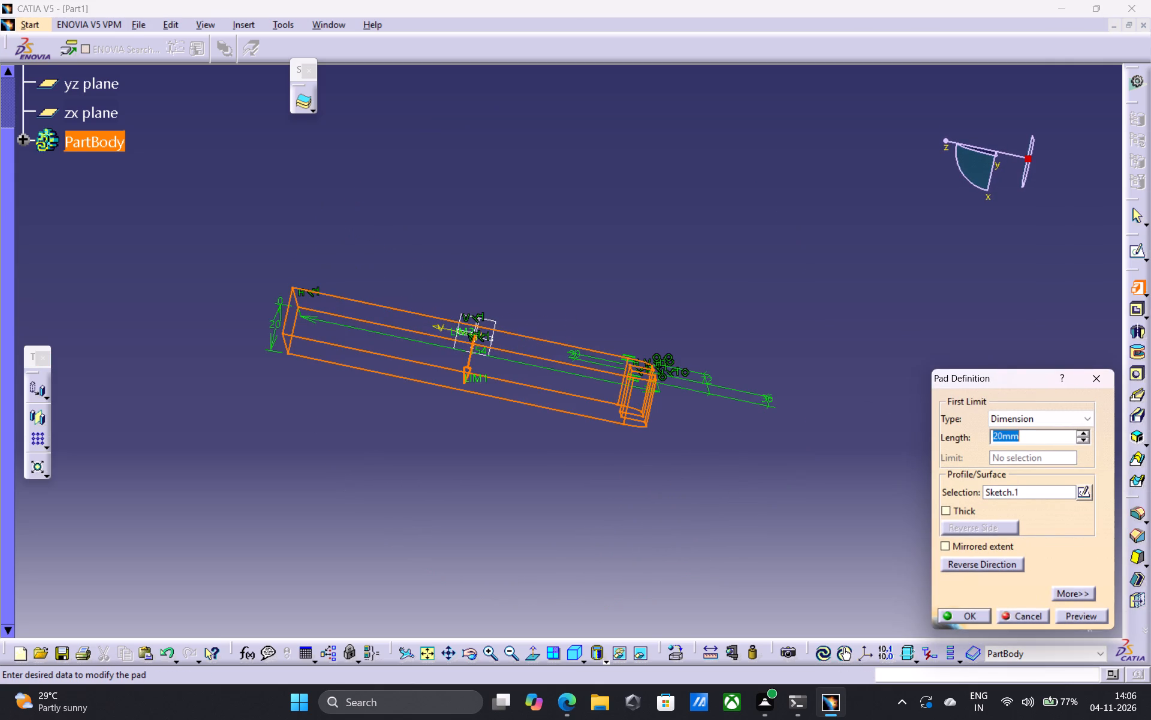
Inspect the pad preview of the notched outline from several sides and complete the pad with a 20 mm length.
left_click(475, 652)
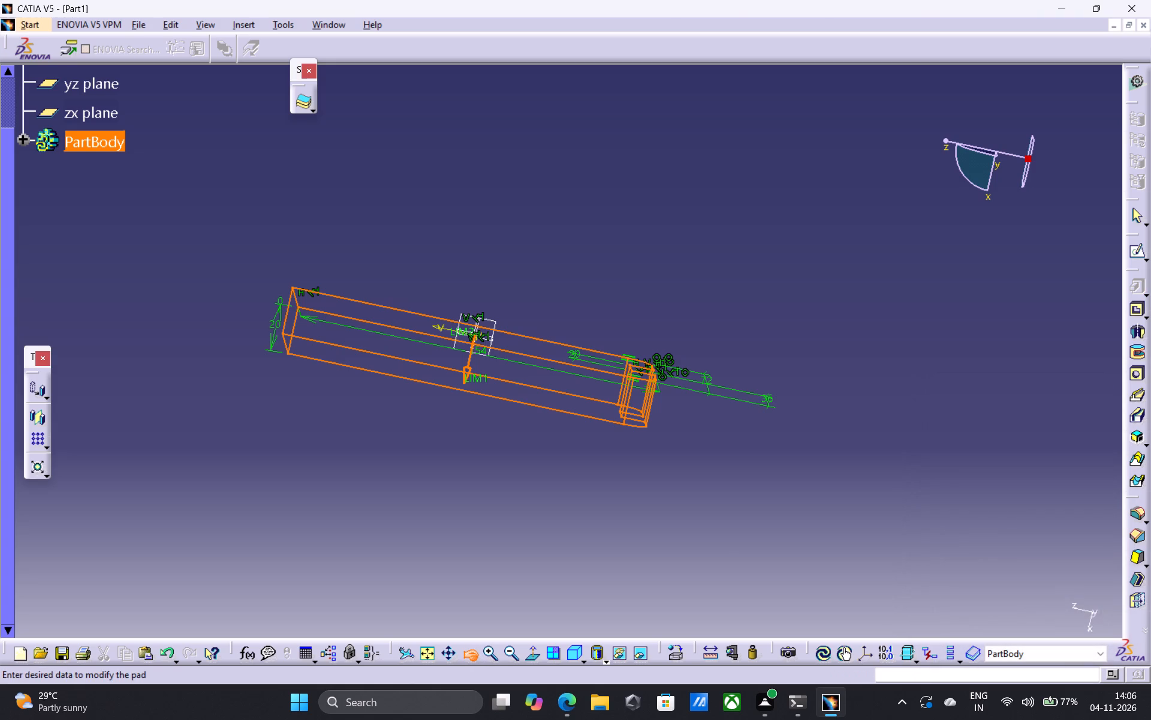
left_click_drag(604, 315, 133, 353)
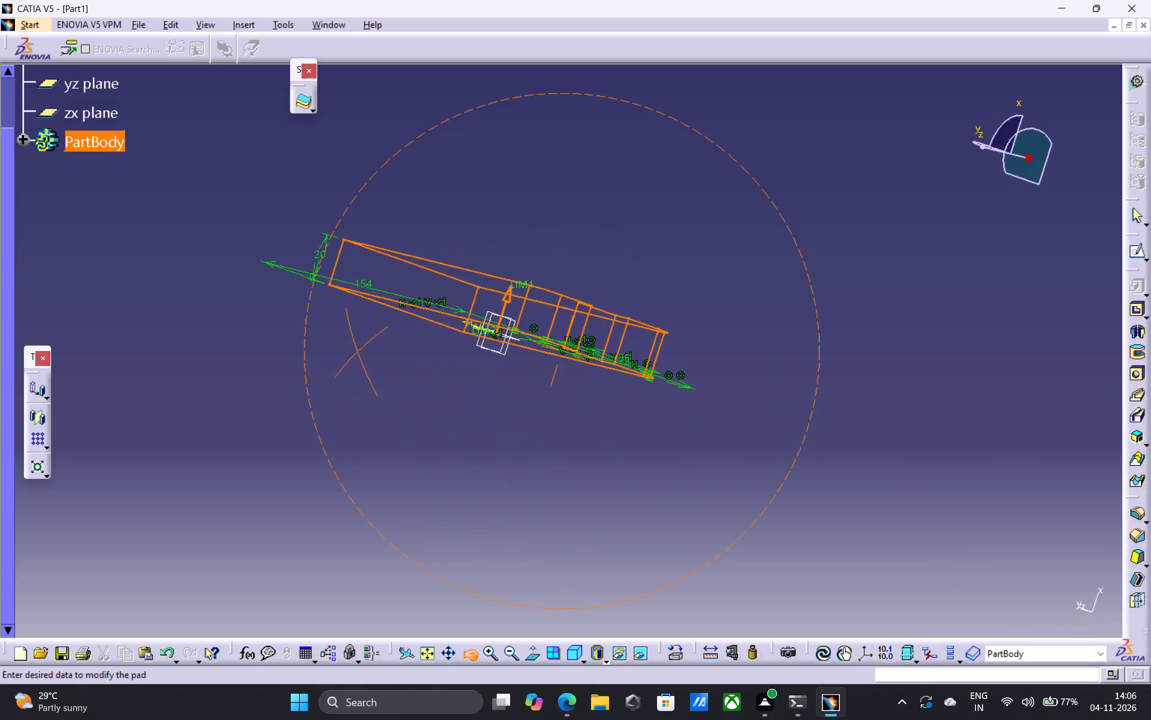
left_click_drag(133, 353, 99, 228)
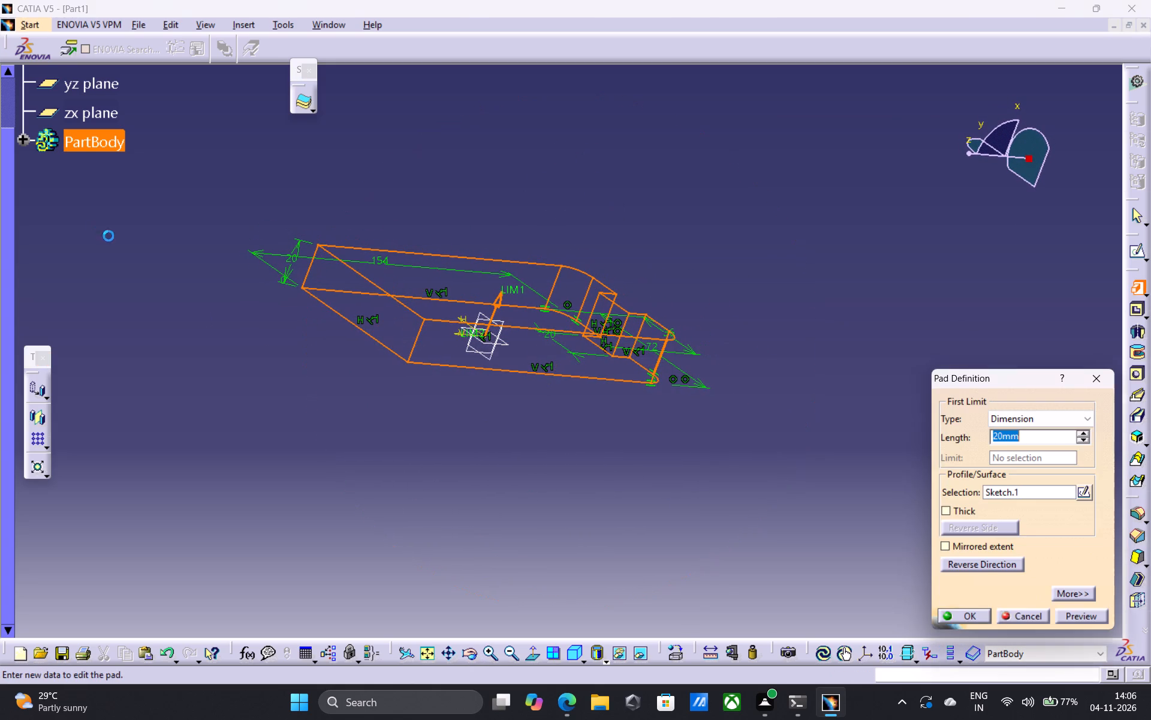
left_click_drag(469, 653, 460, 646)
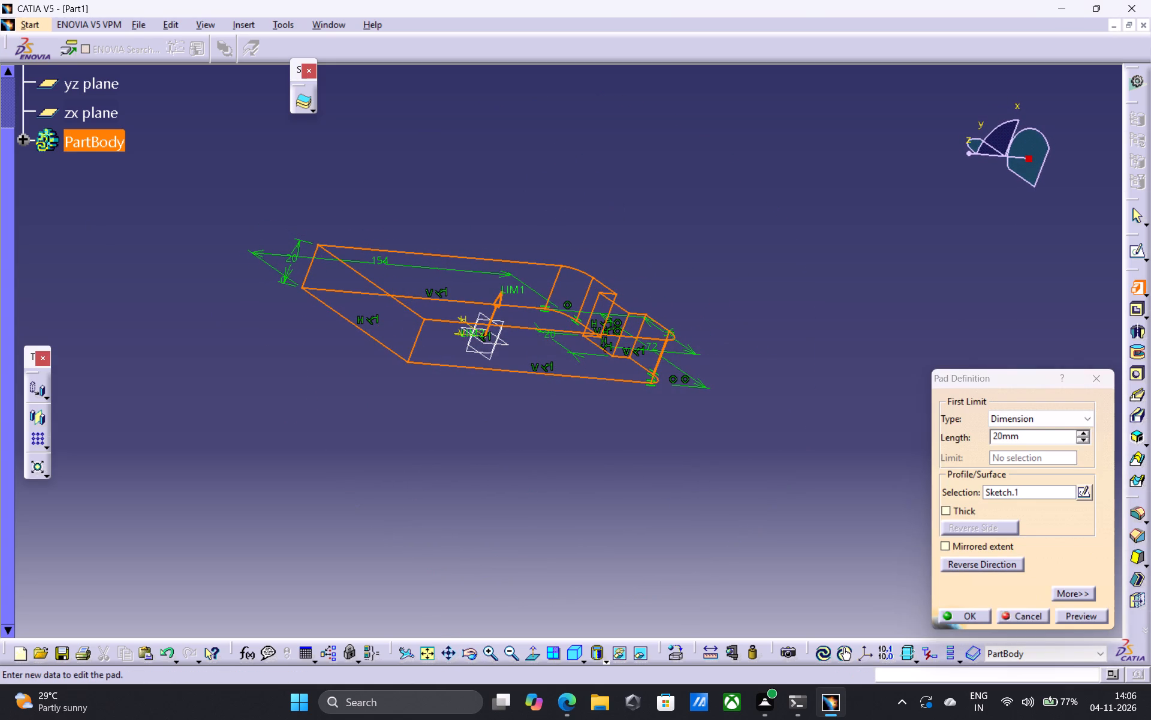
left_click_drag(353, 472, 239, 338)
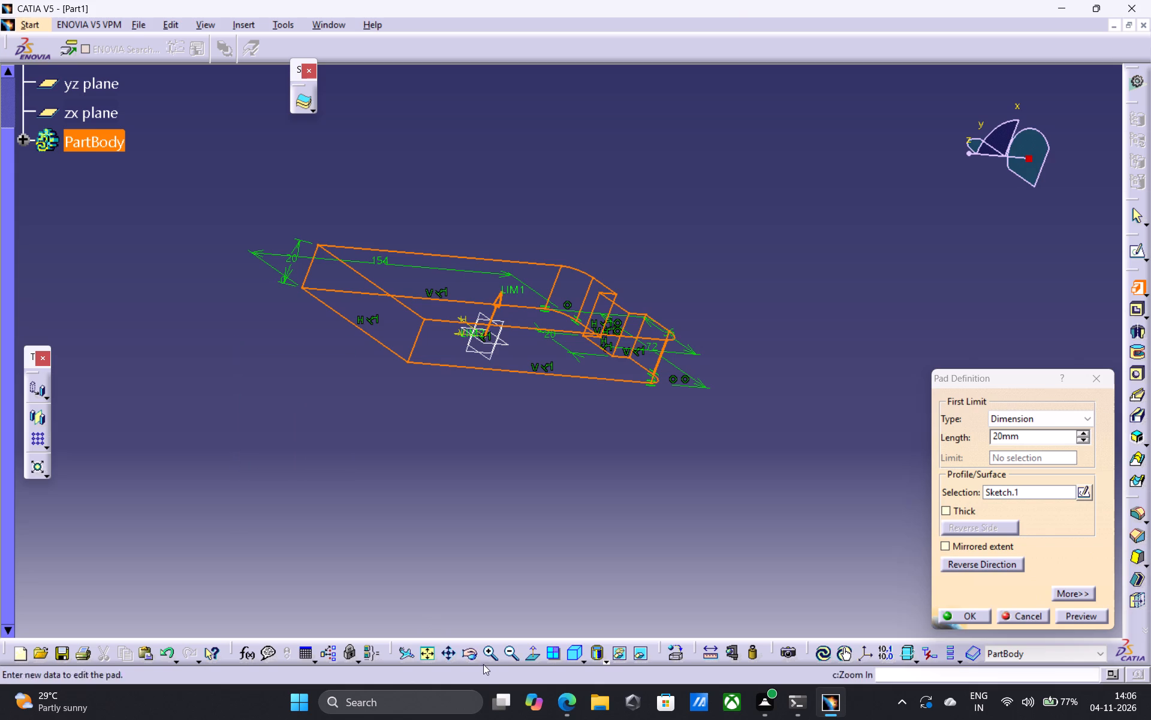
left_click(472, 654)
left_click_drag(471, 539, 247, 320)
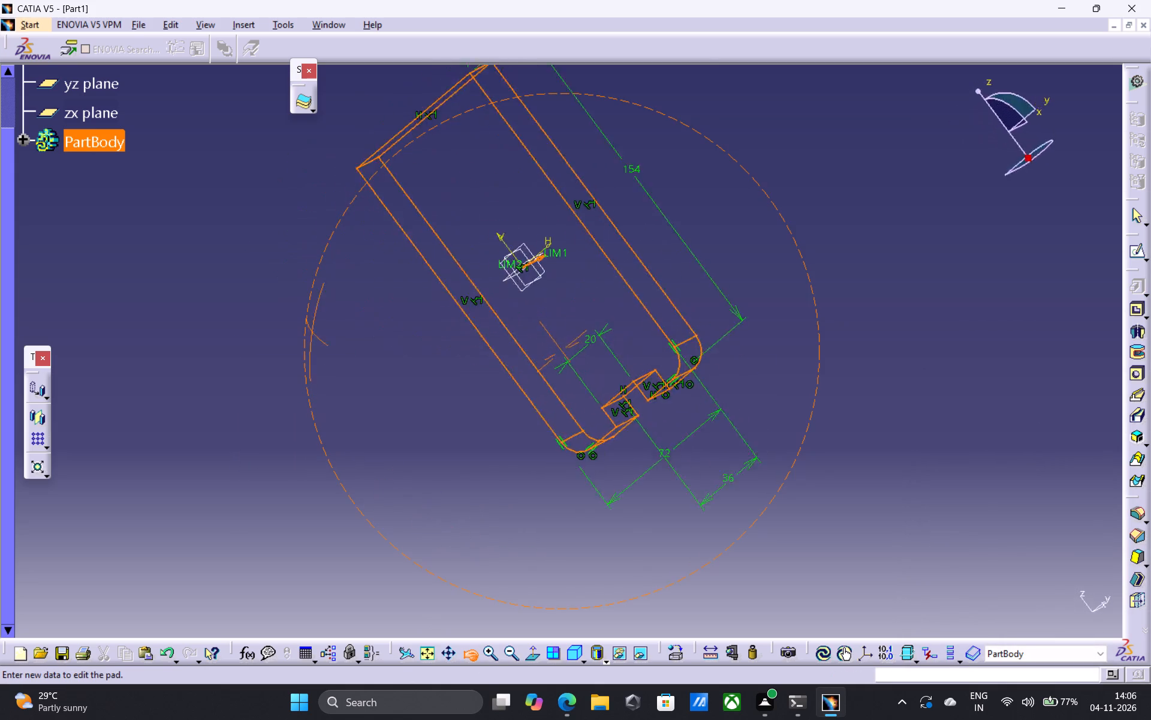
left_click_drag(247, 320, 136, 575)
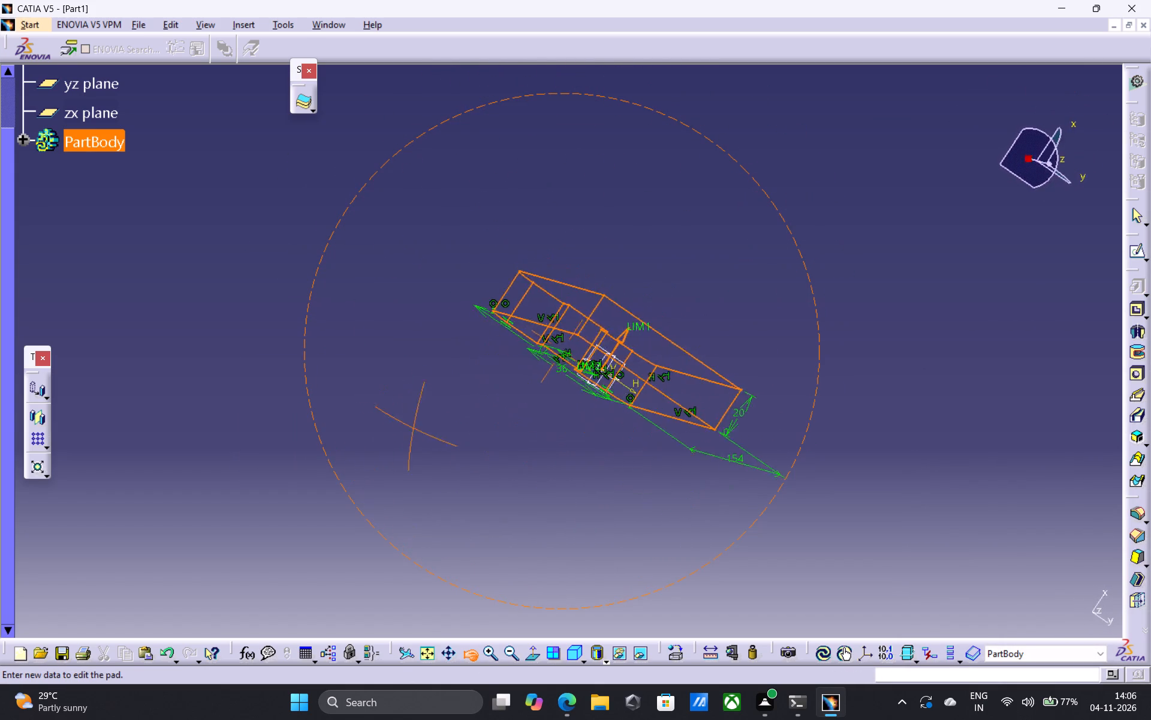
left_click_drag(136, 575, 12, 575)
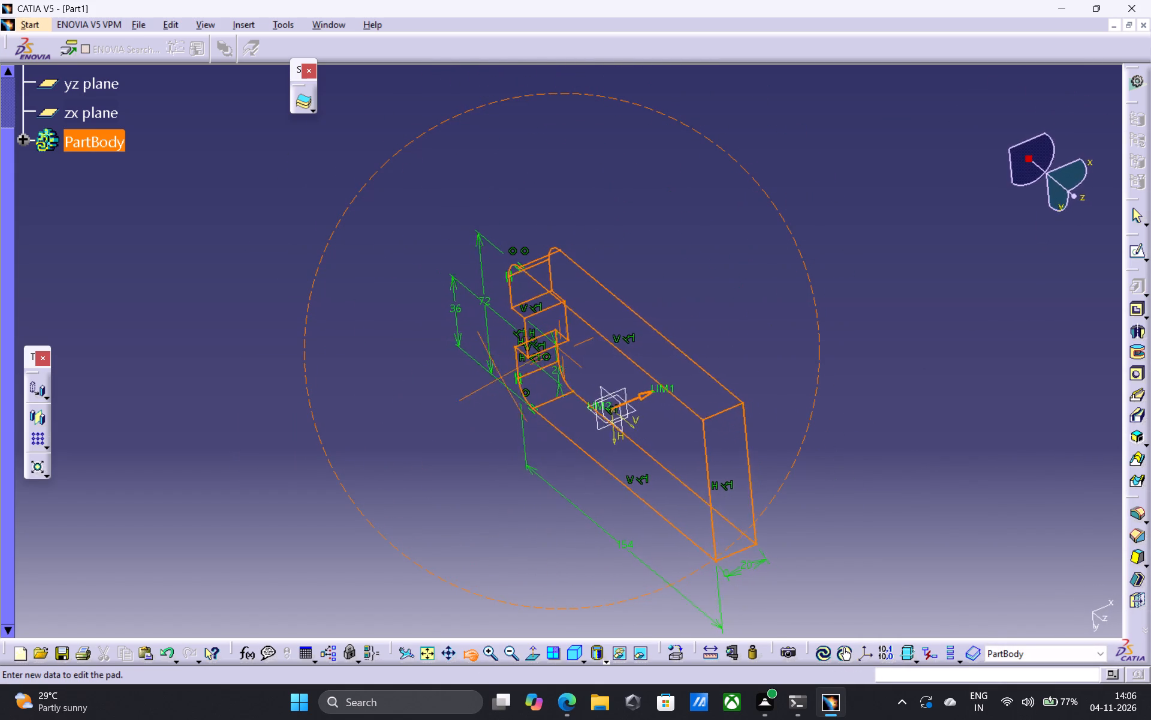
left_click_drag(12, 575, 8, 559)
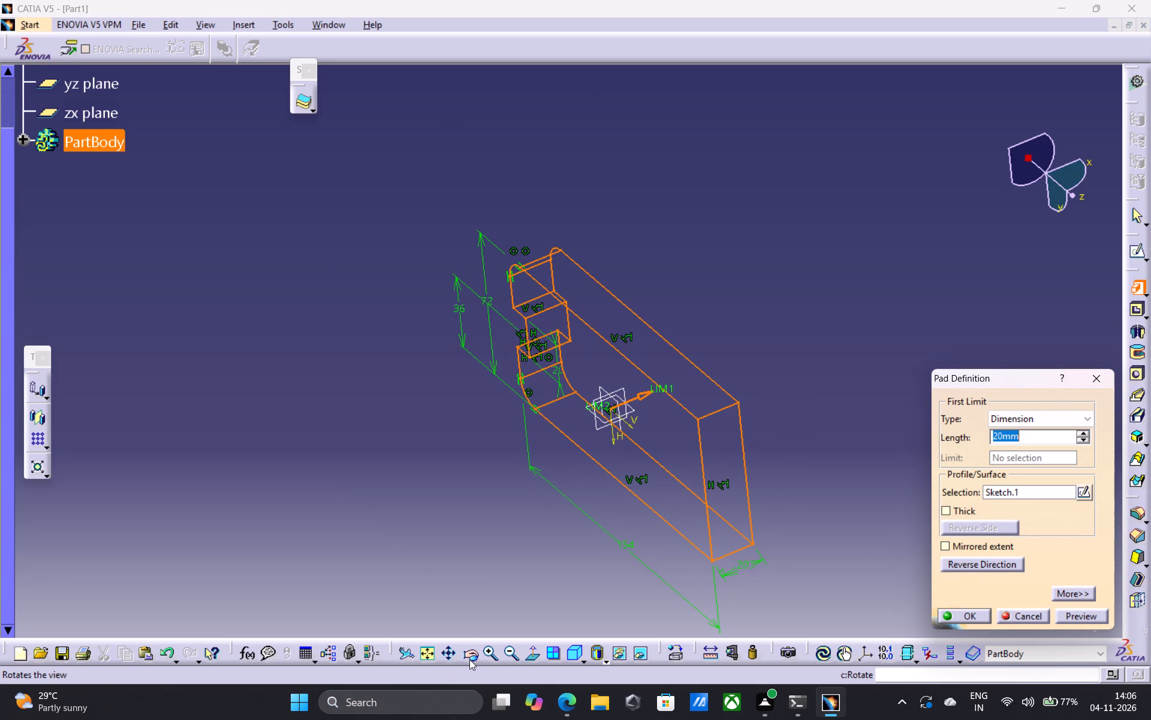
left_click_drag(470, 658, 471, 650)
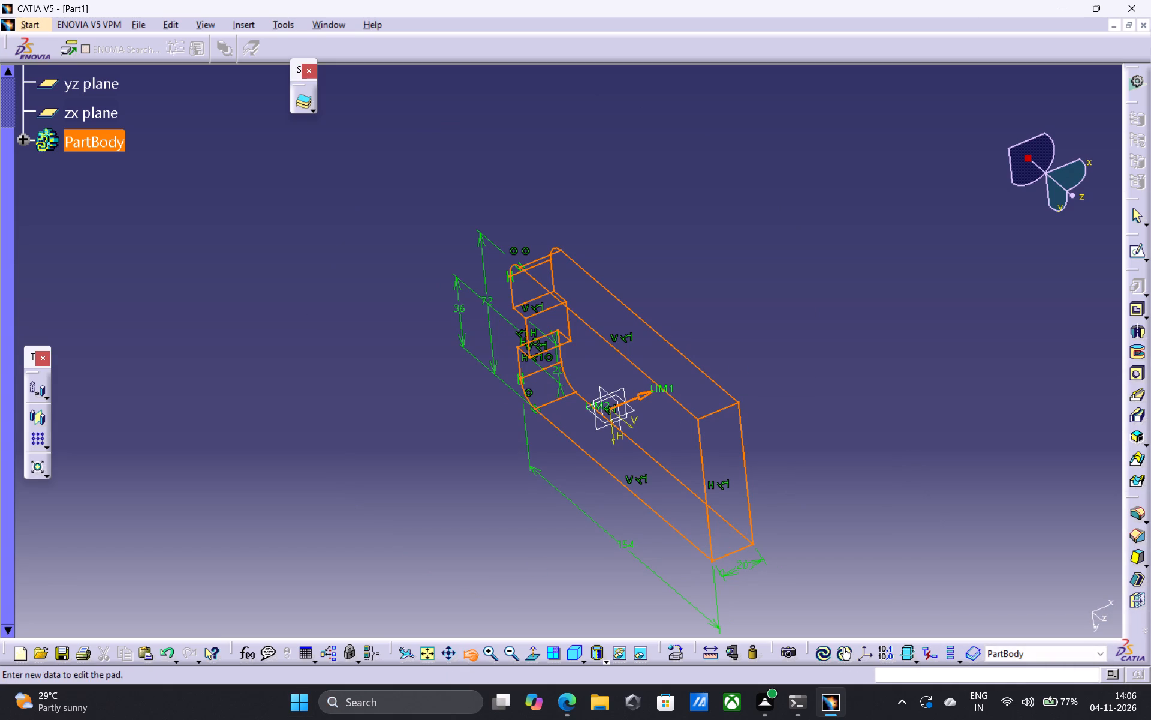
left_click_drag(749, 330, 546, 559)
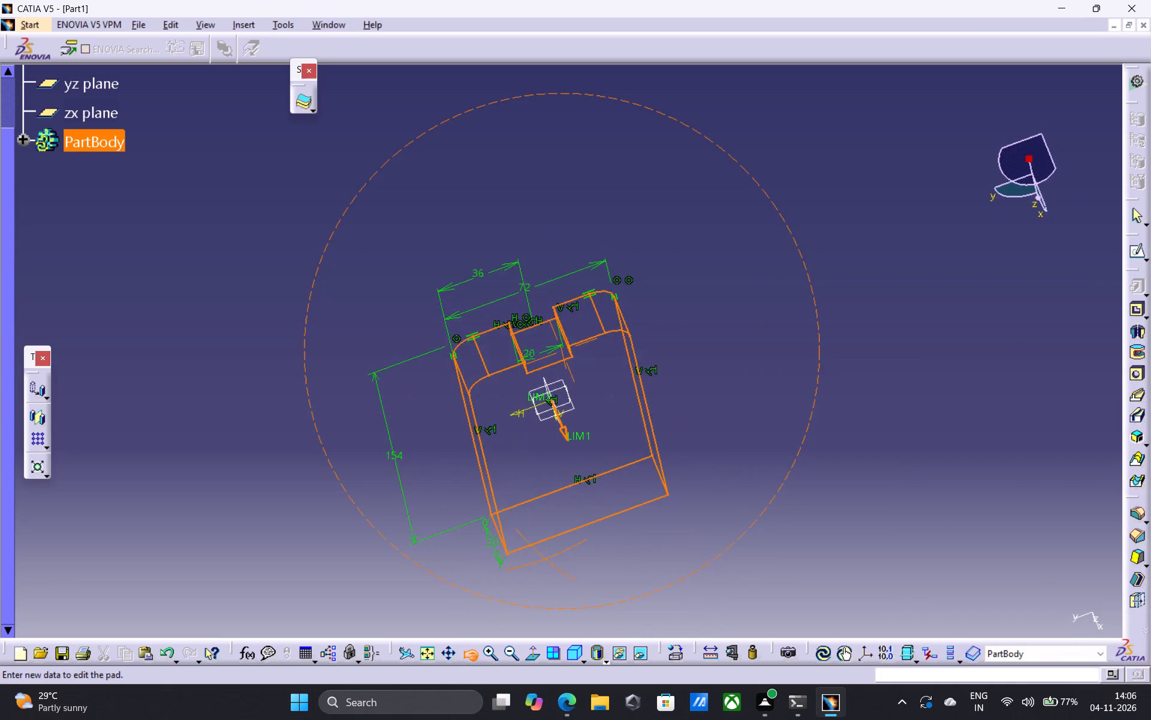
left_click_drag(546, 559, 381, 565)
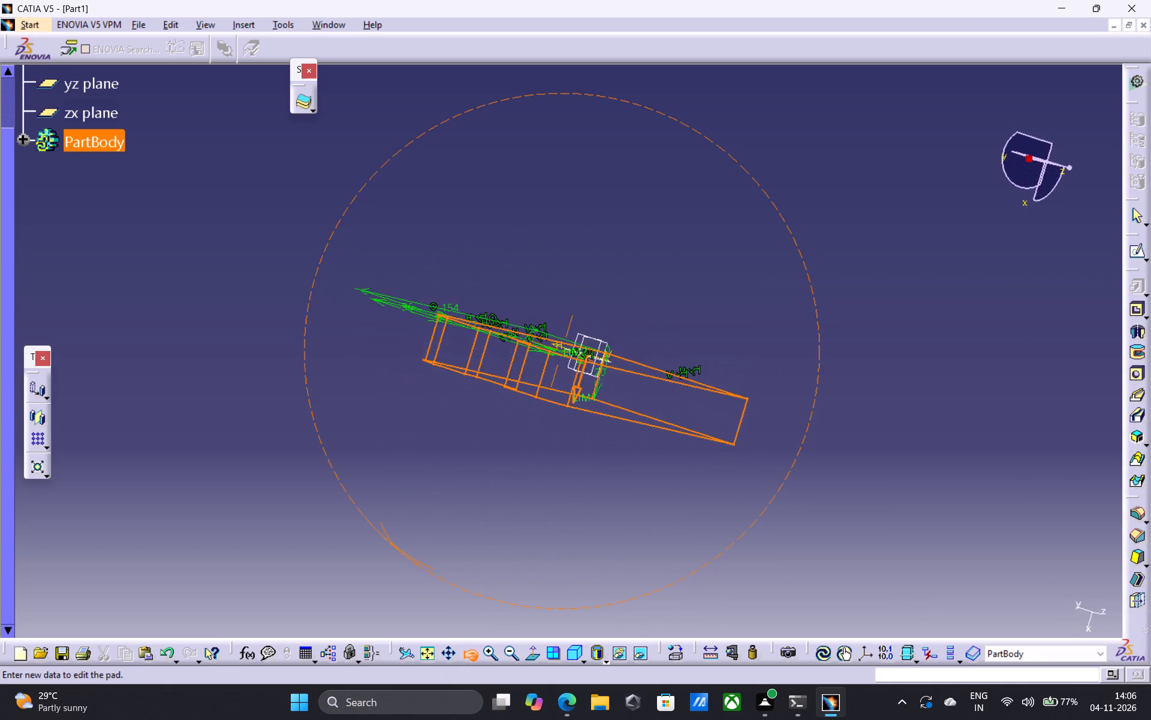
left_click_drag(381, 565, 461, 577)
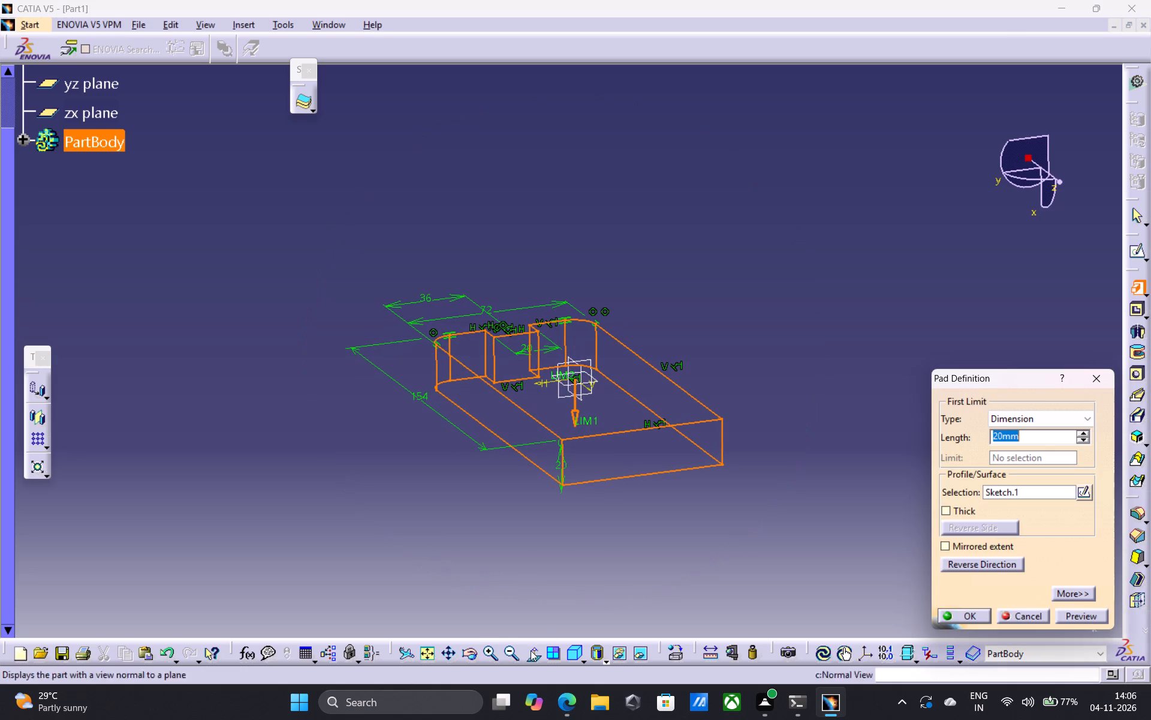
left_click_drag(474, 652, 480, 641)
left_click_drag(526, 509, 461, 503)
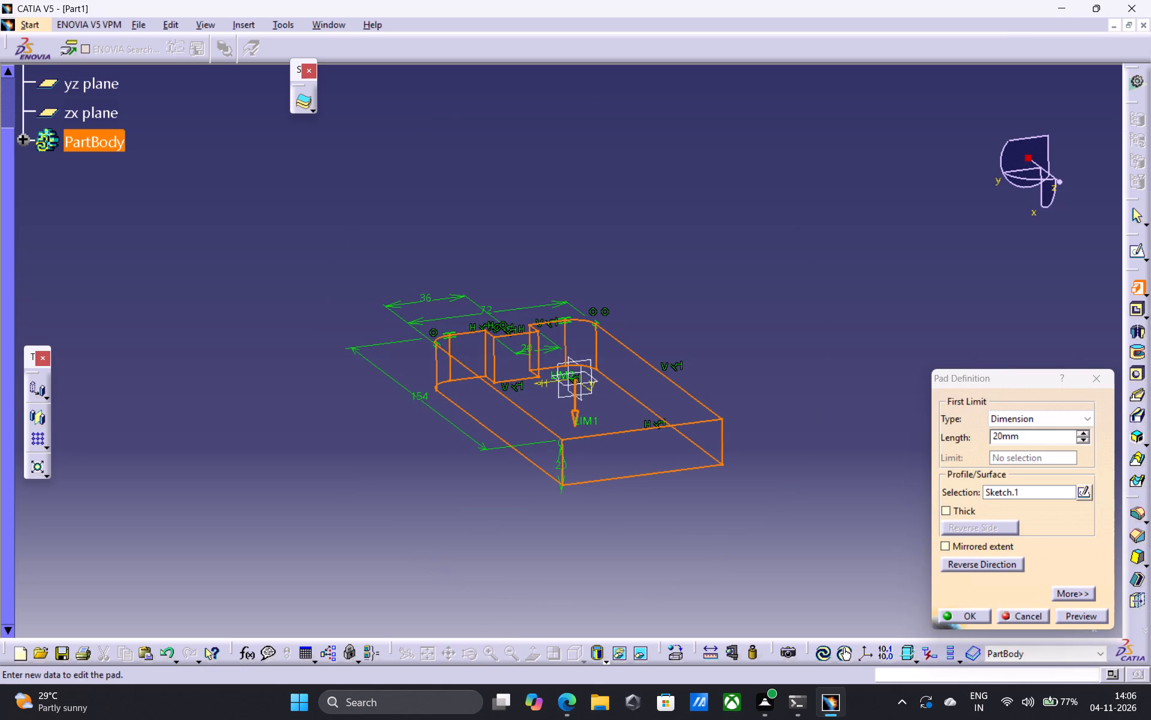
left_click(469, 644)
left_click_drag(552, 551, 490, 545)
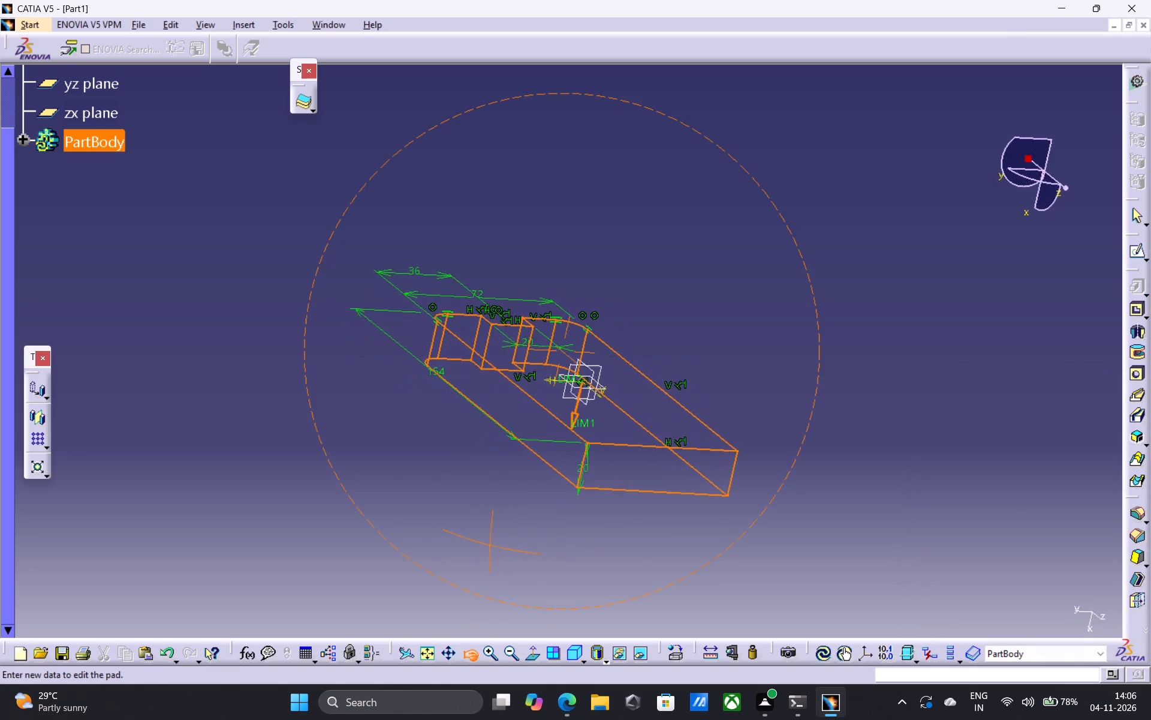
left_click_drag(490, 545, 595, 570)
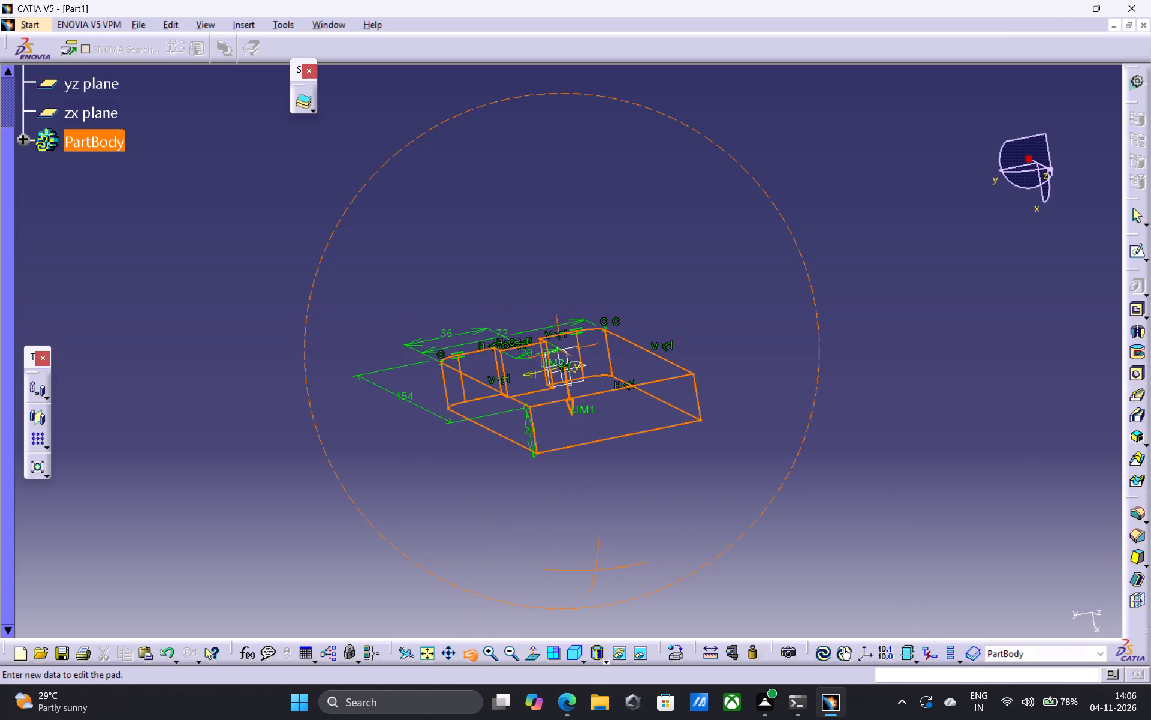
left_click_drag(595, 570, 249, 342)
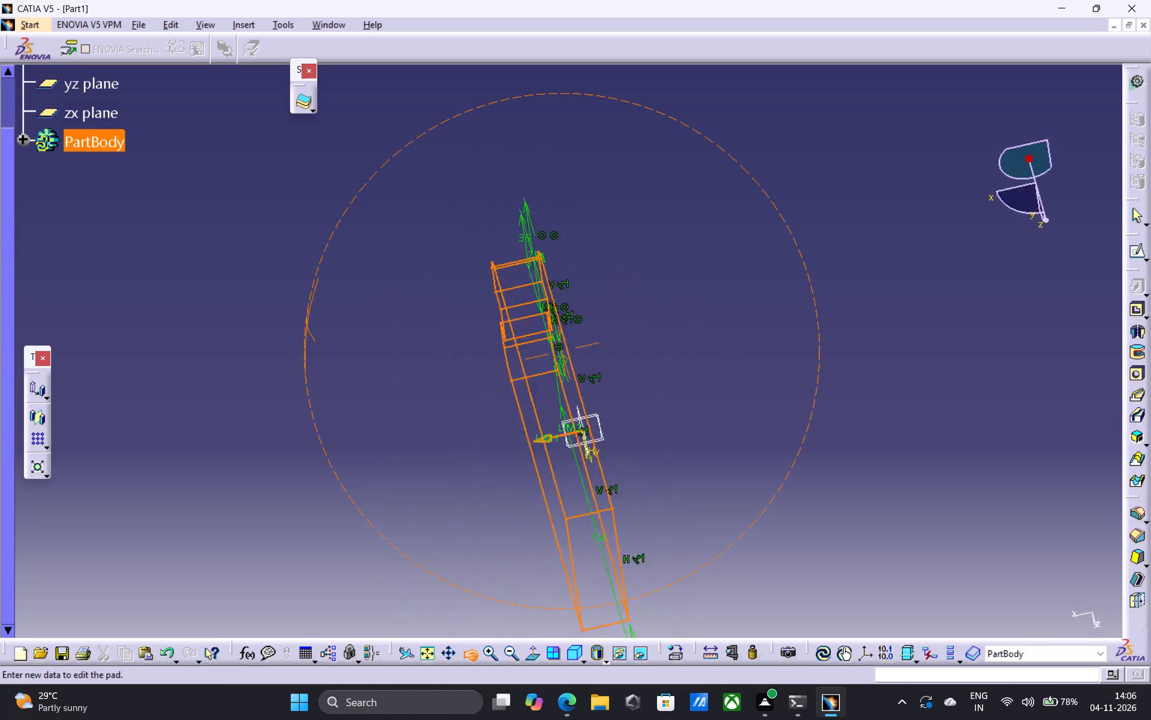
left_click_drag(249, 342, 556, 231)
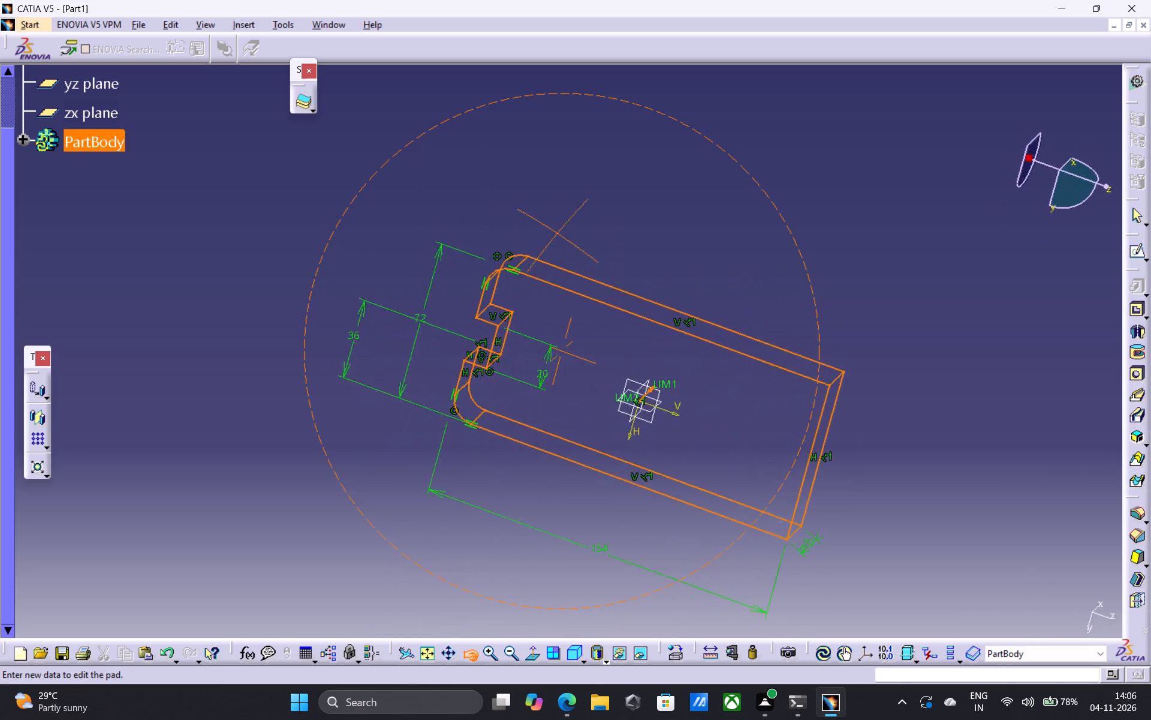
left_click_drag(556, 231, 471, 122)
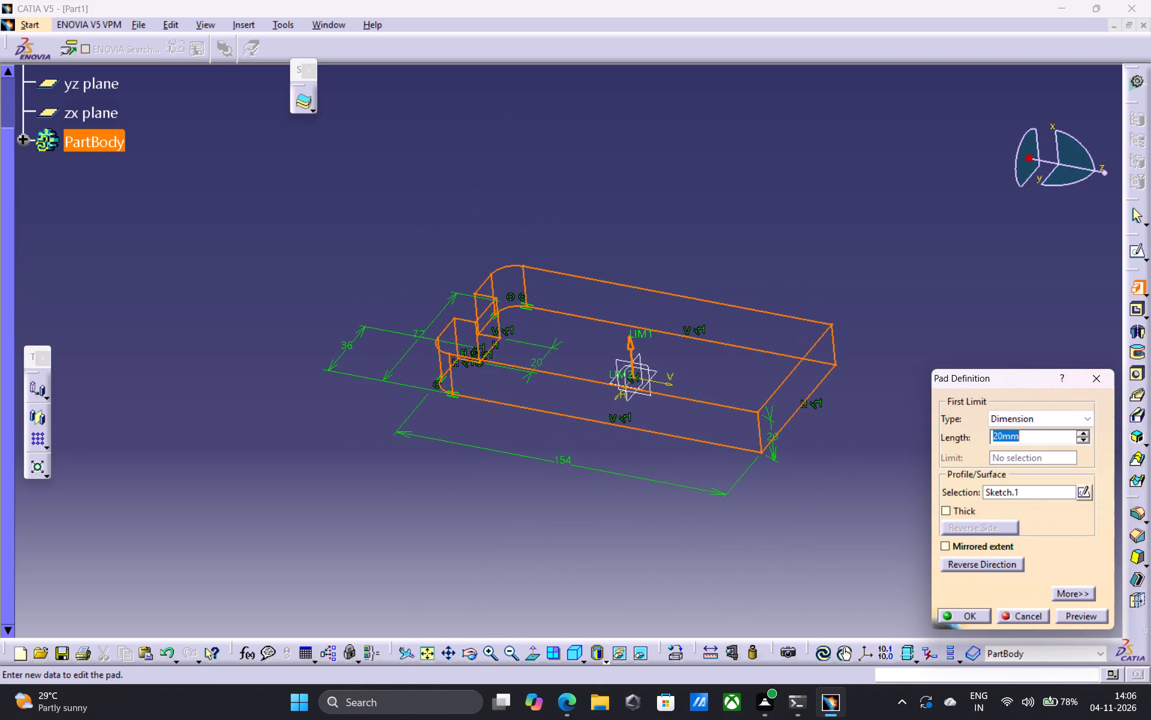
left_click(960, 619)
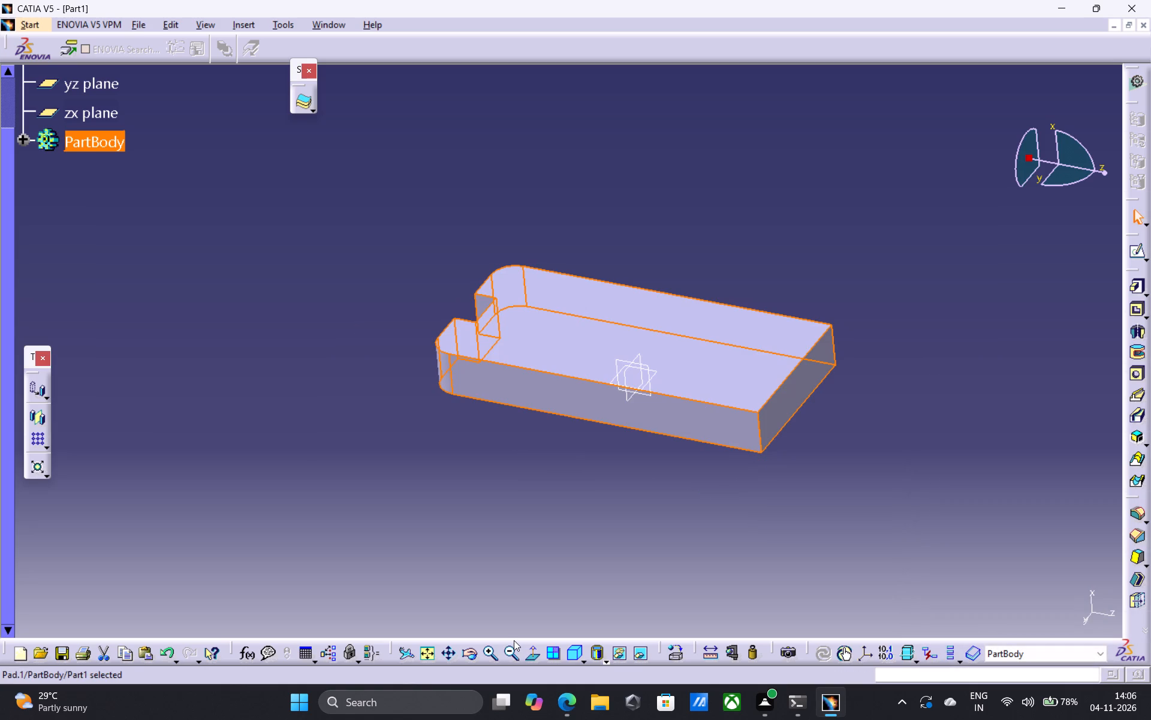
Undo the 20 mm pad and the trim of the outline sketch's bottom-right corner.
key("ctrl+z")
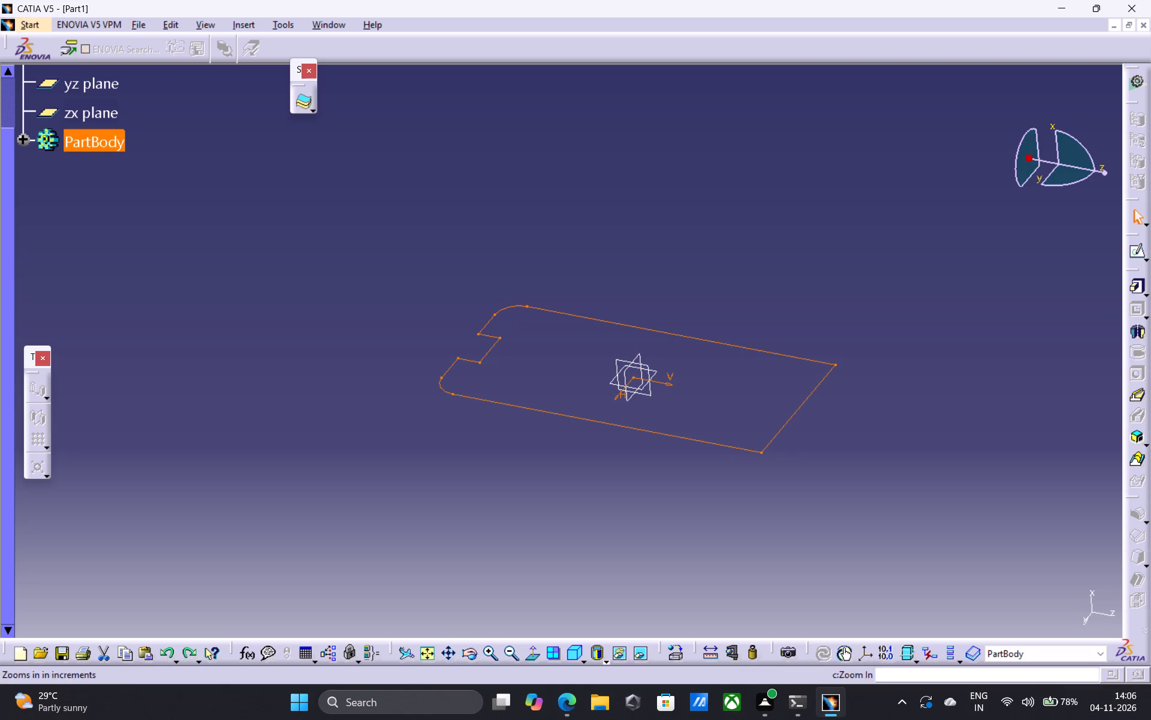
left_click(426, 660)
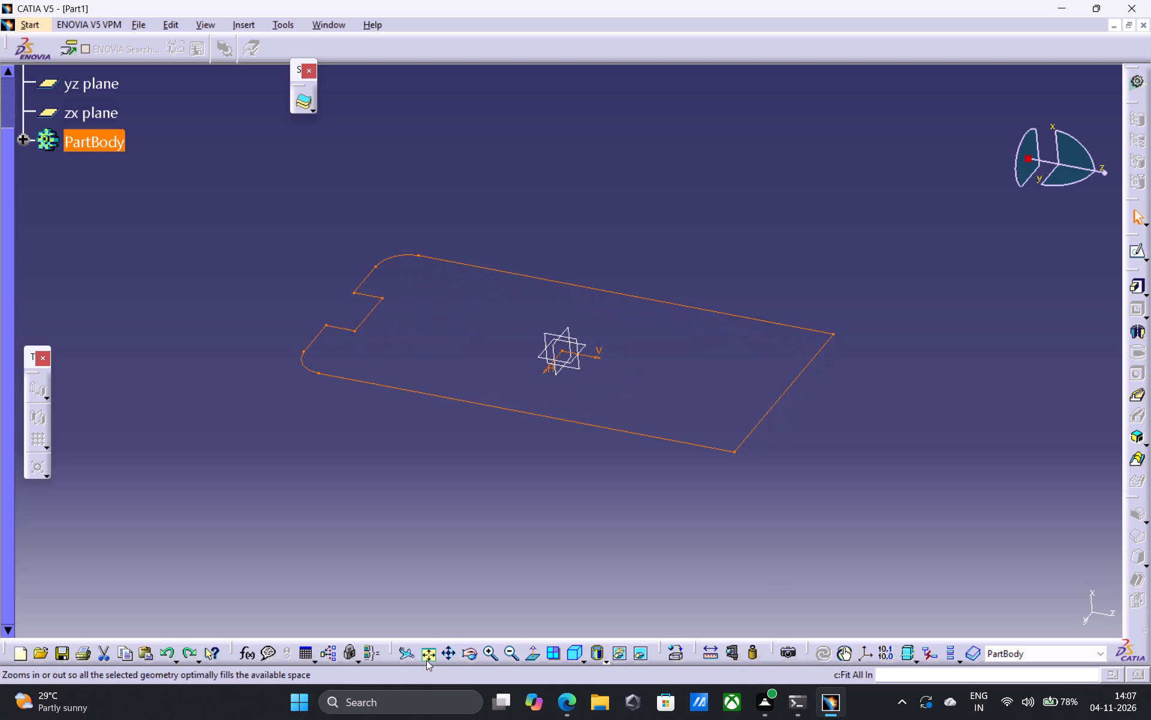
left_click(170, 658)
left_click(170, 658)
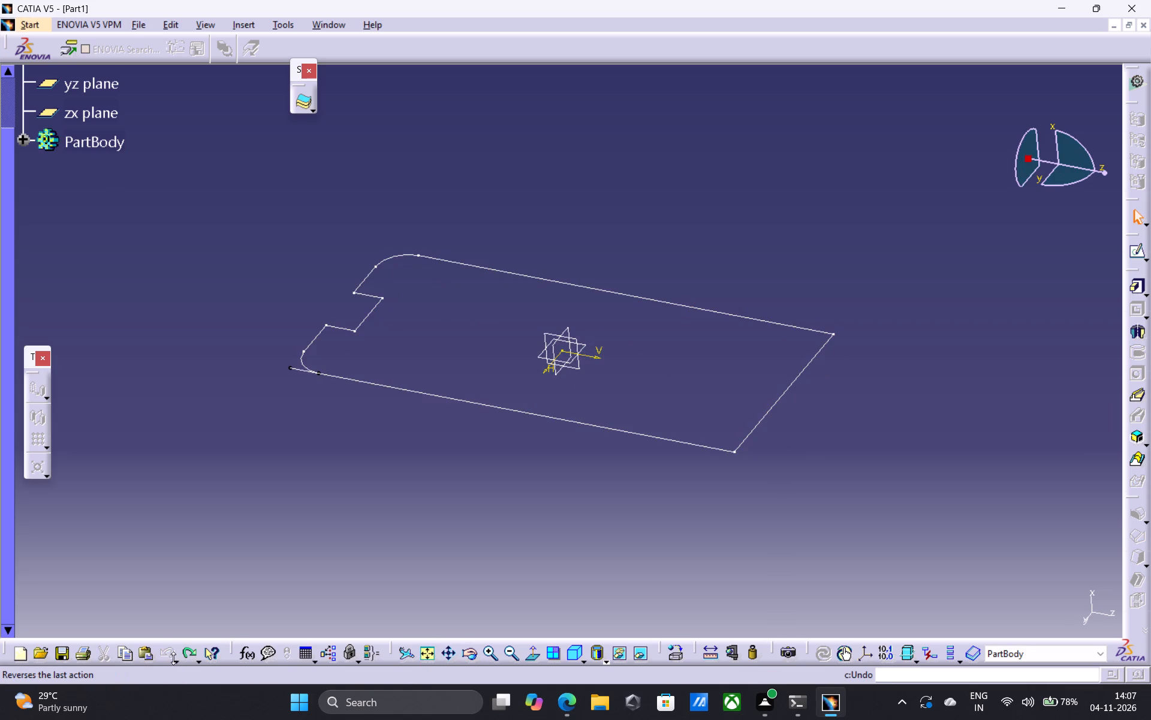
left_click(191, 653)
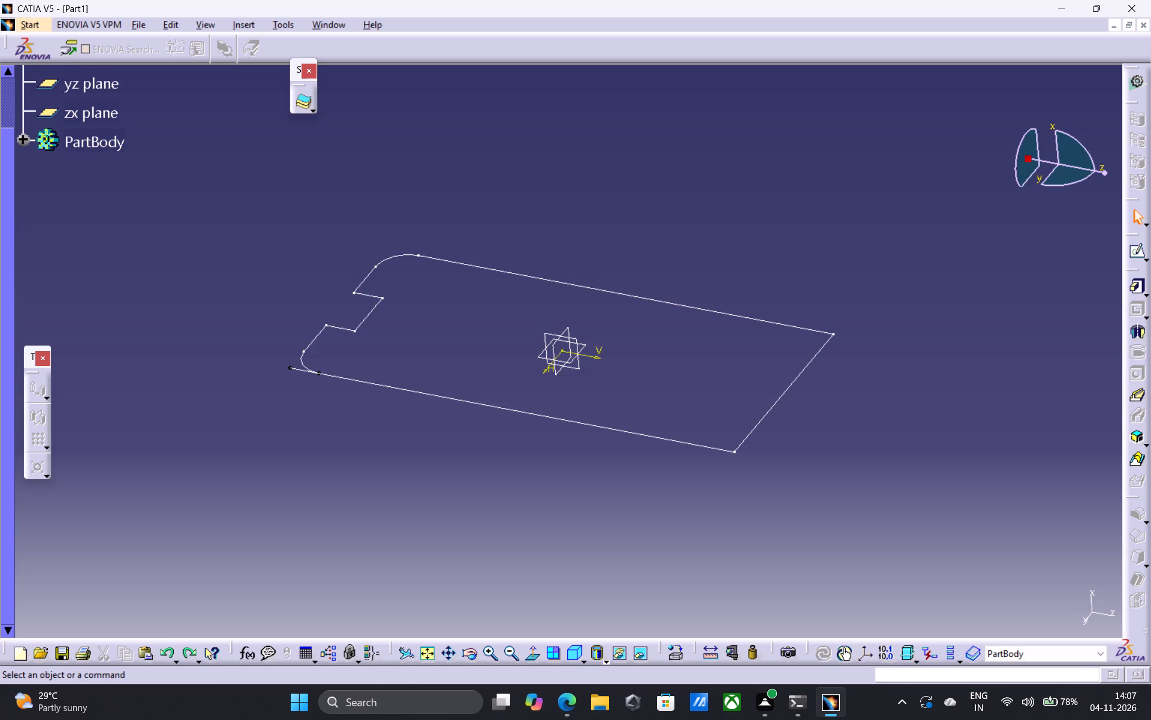
Reopen the outline sketch, Quick Trim the leftover edge segment beyond the bottom-right corner arc, converting its length into a distance, and exit the sketch.
double_click(434, 398)
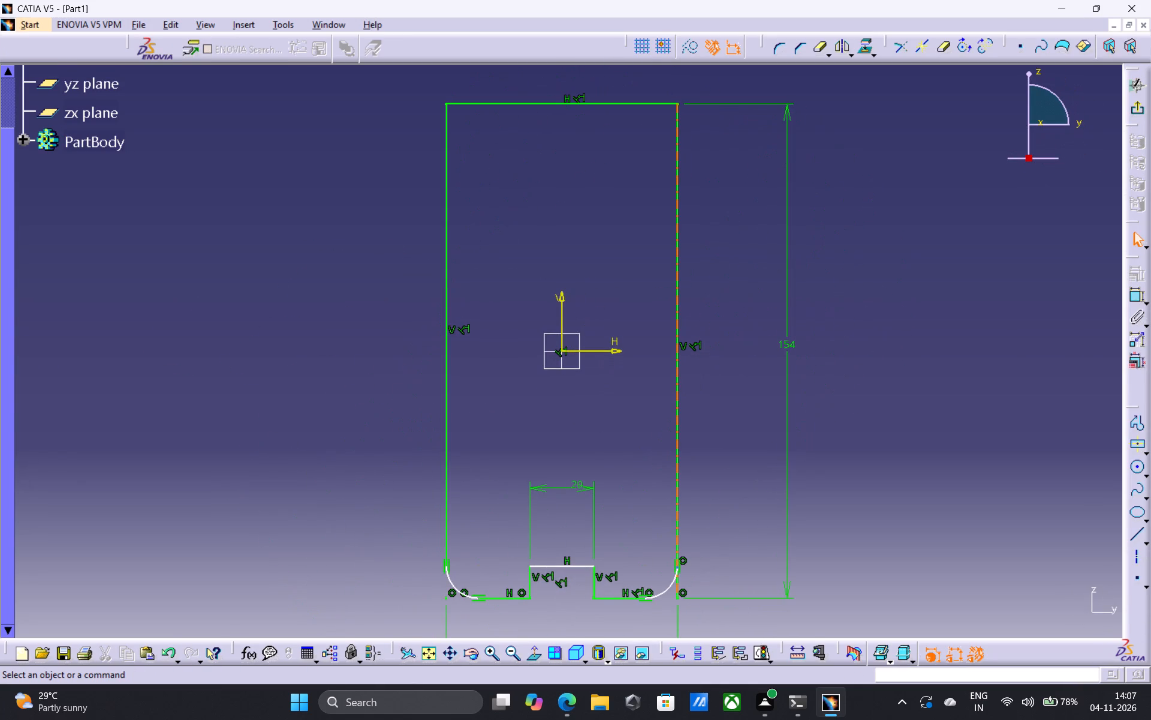
left_click(676, 590)
key("Escape")
key("Escape")
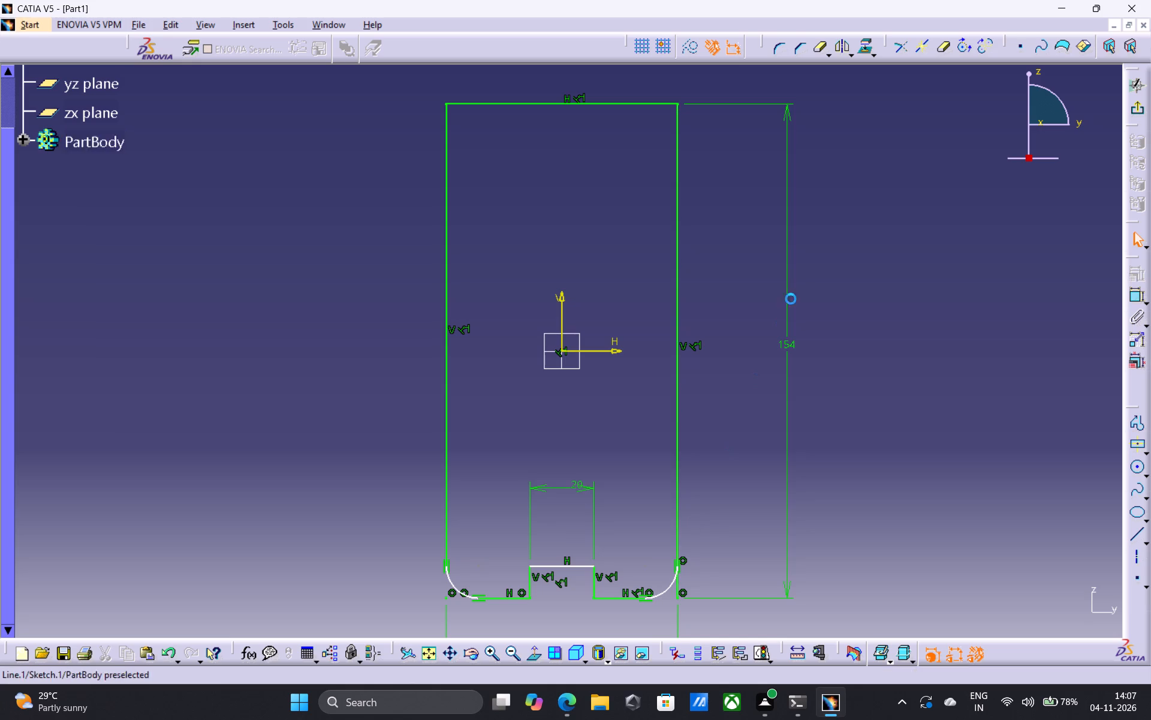
double_click(818, 49)
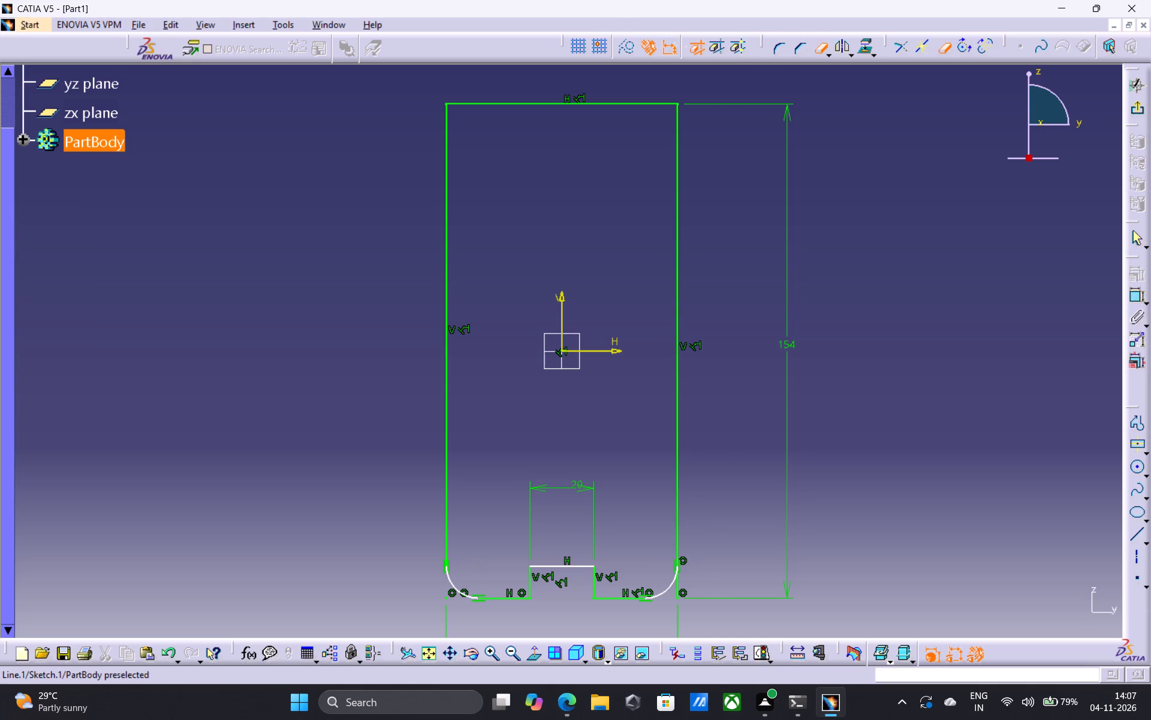
left_click(679, 589)
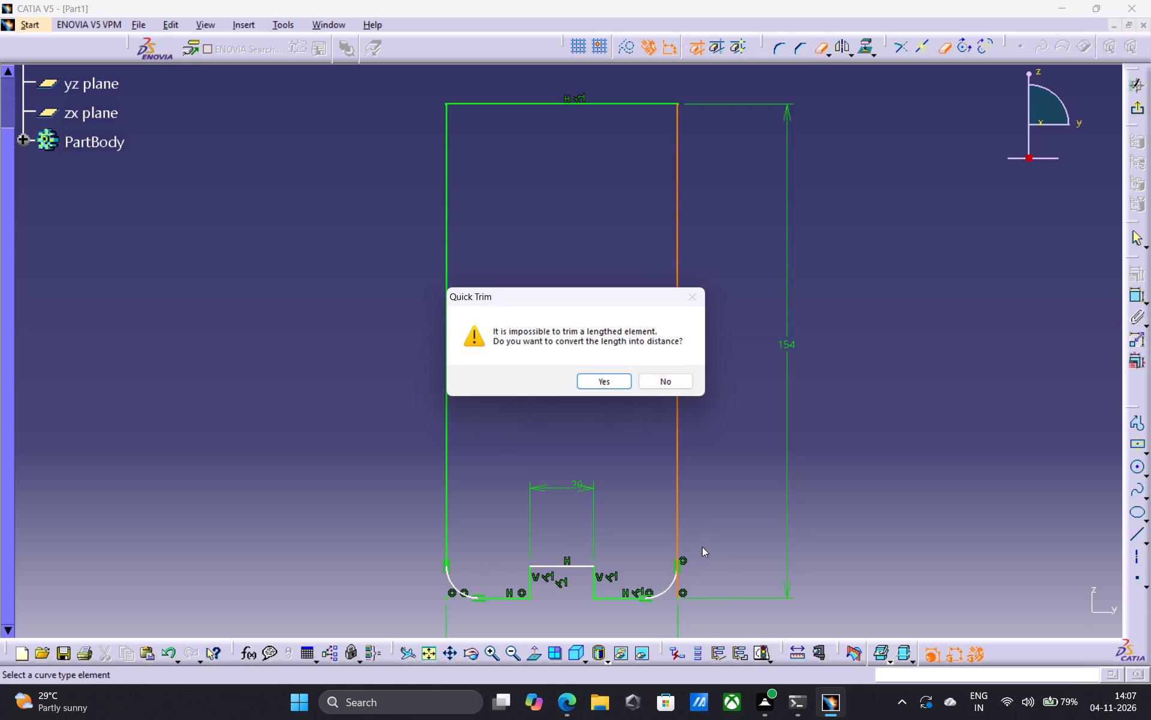
left_click(616, 383)
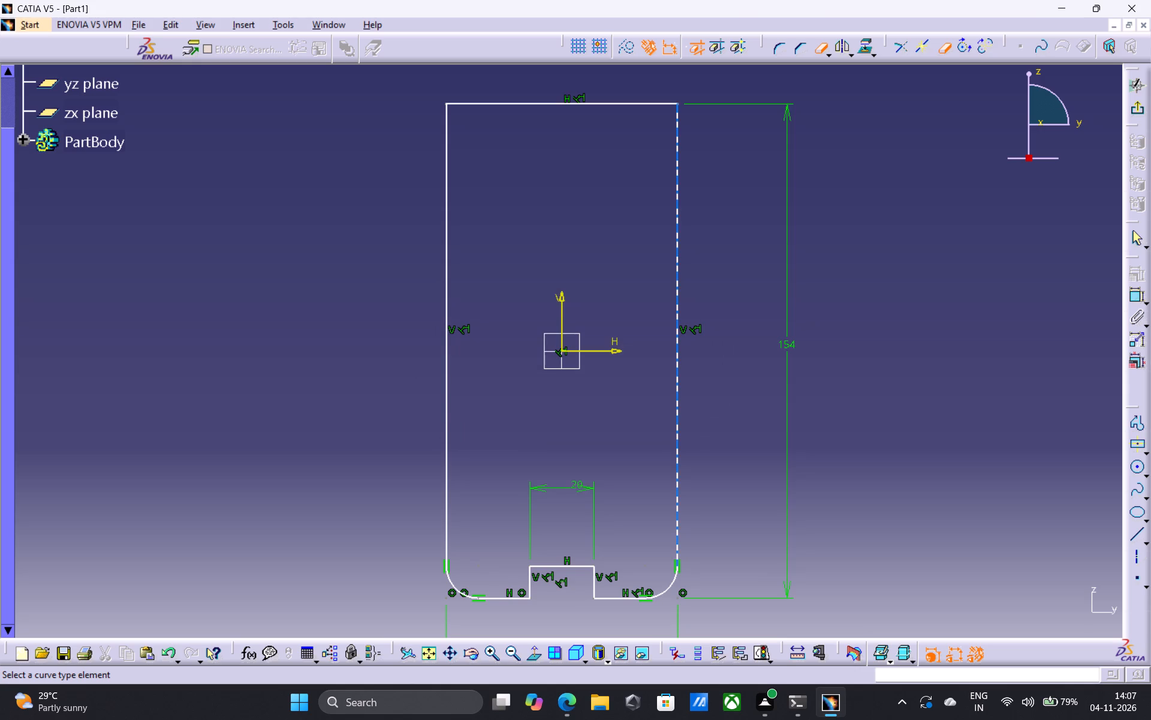
left_click(1144, 103)
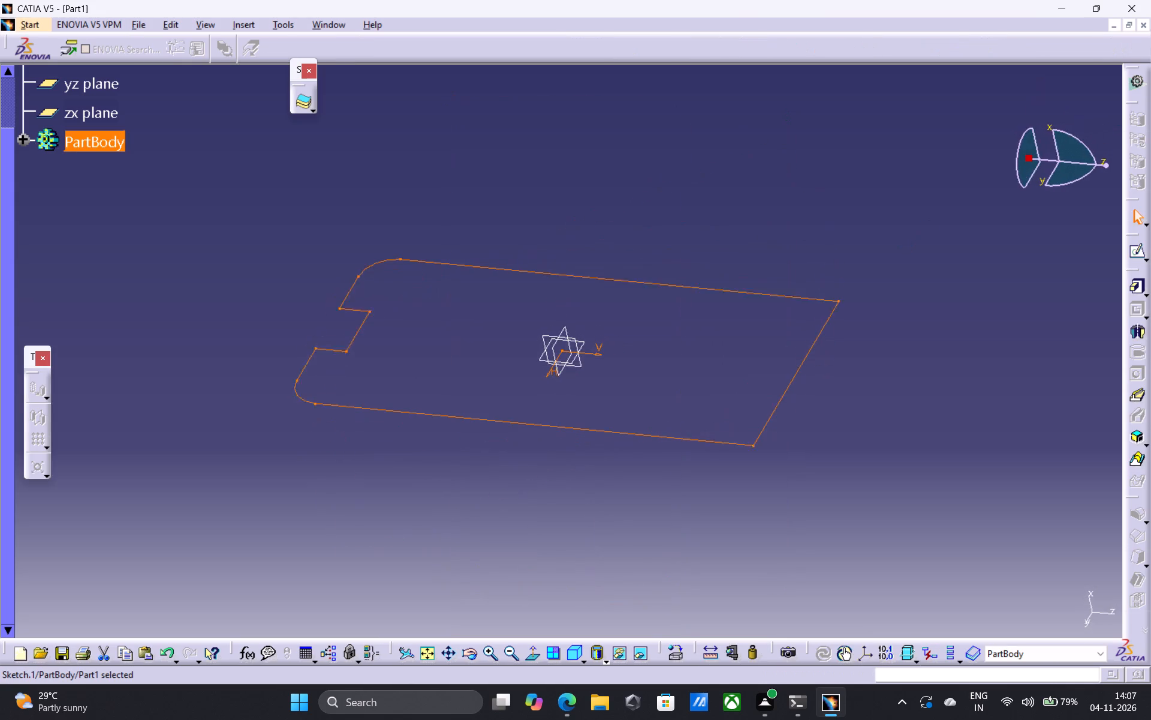
Pad the notched outline sketch with a 20 mm length.
left_click(1144, 287)
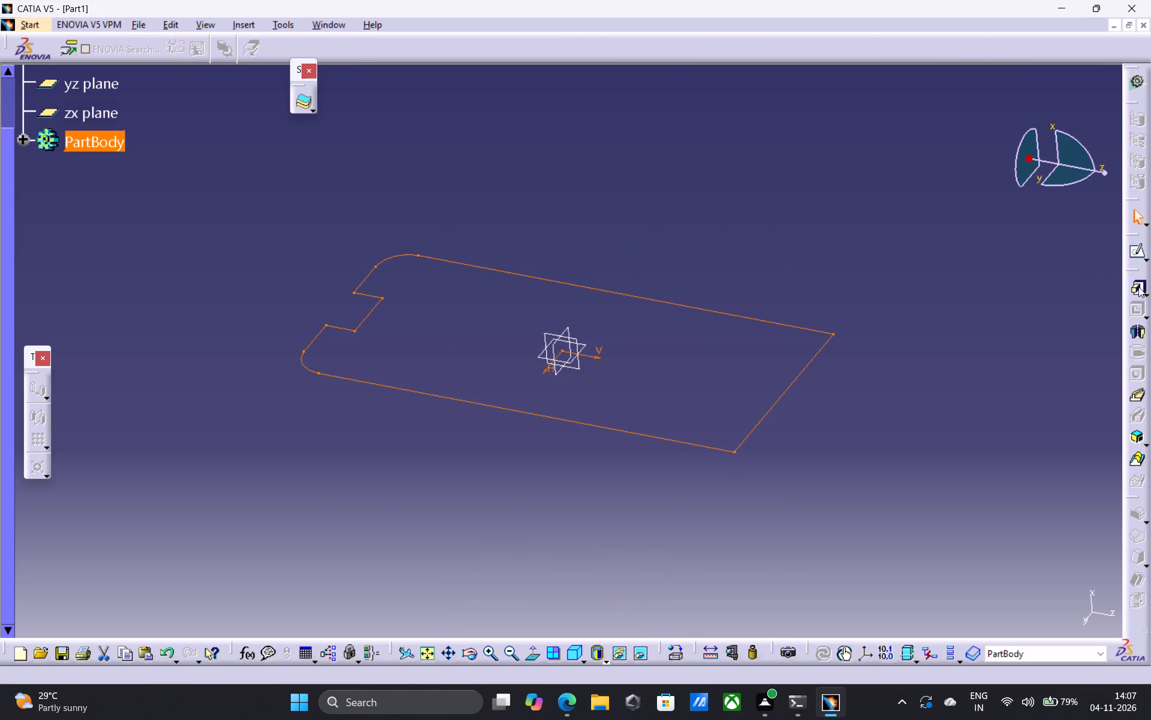
left_click(1136, 288)
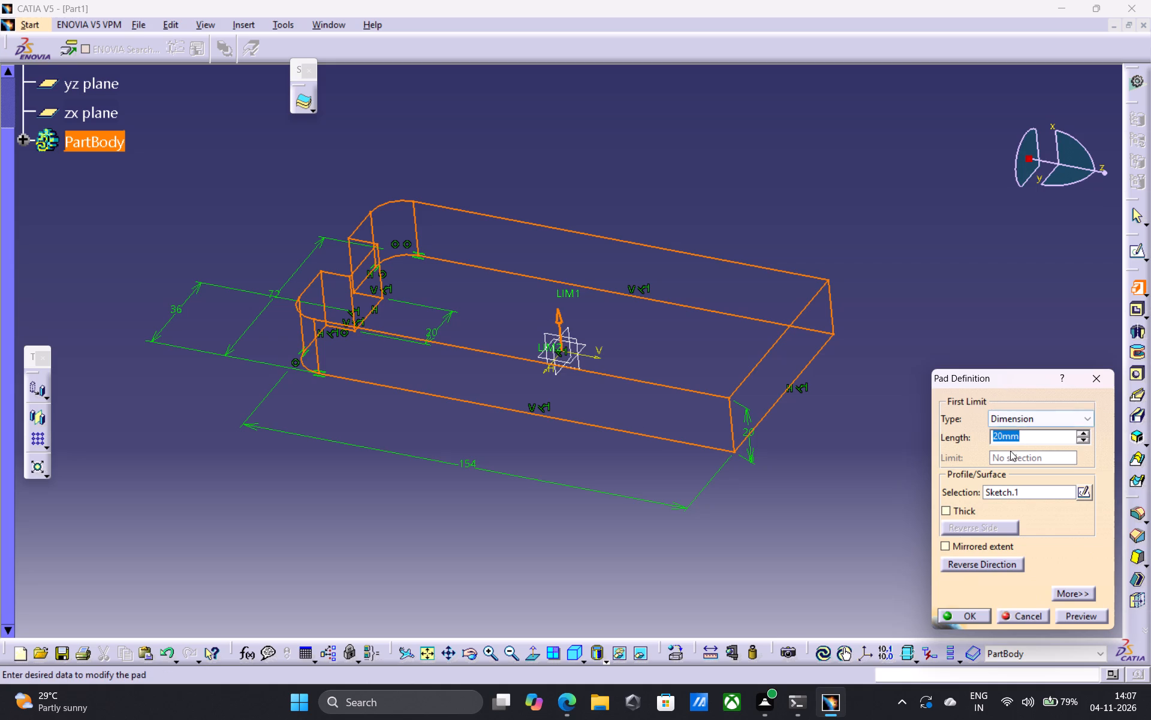
left_click(974, 616)
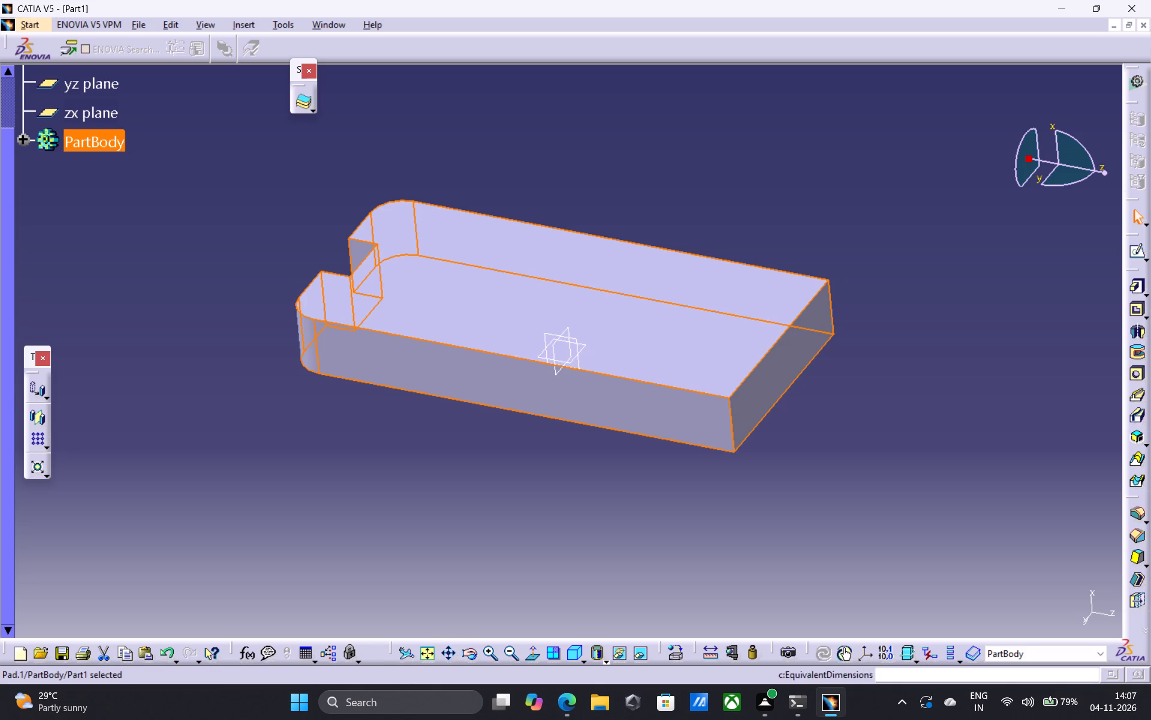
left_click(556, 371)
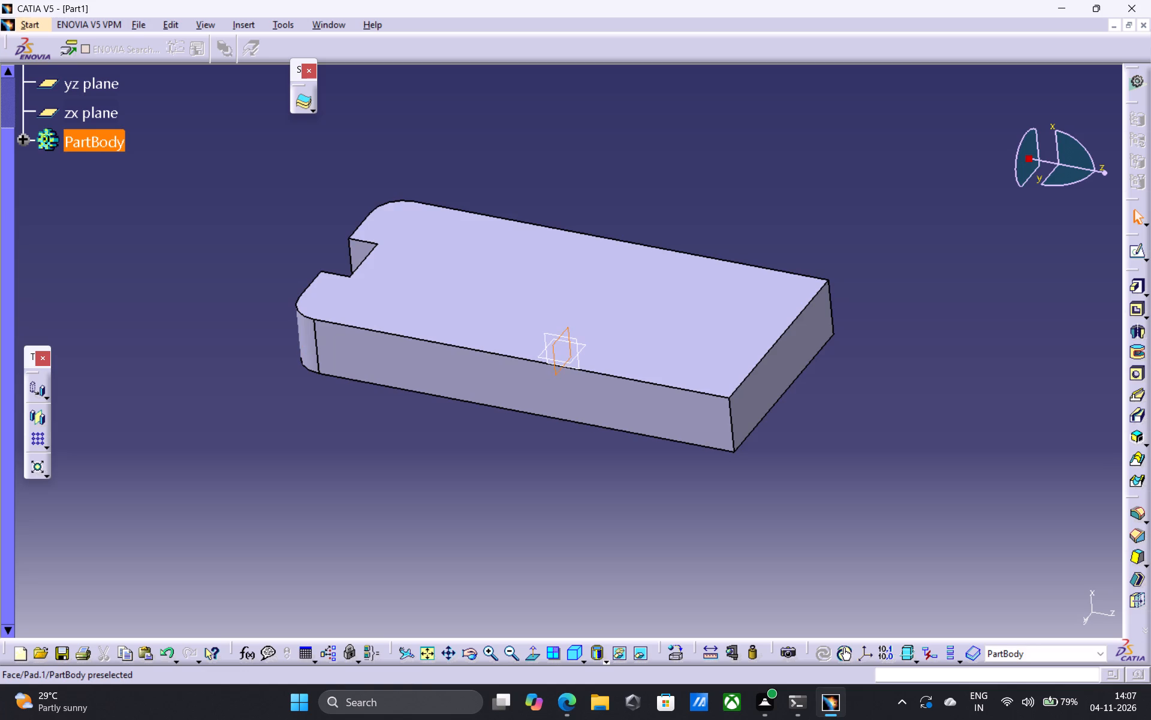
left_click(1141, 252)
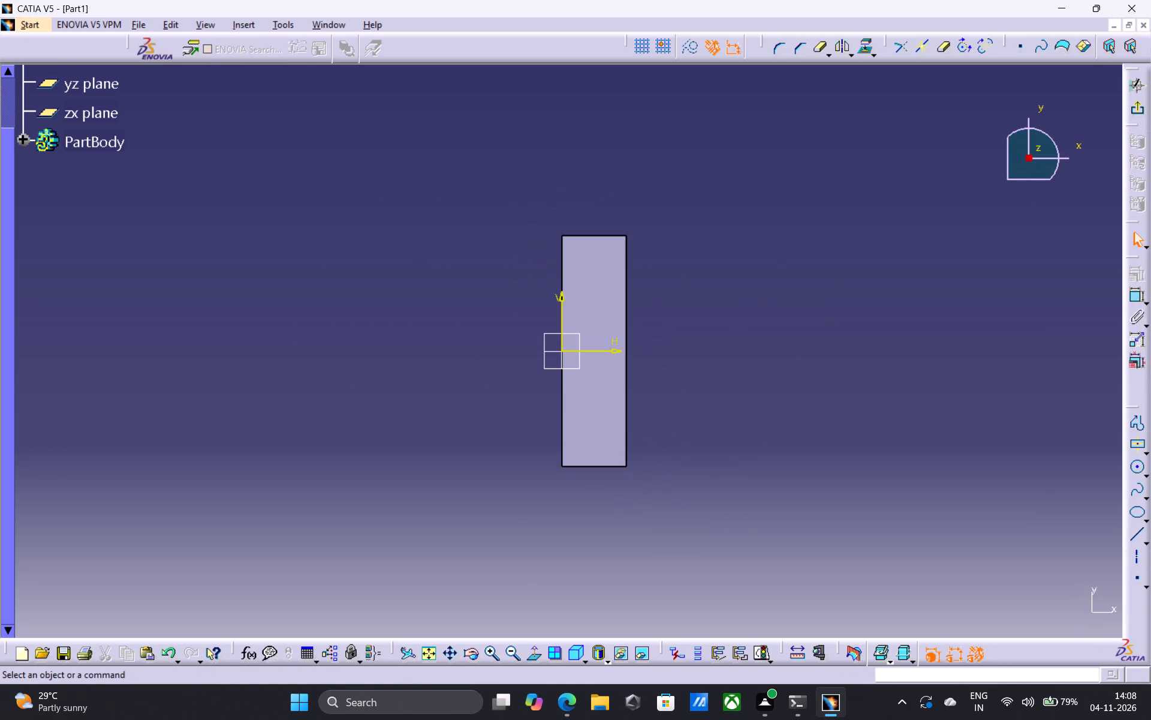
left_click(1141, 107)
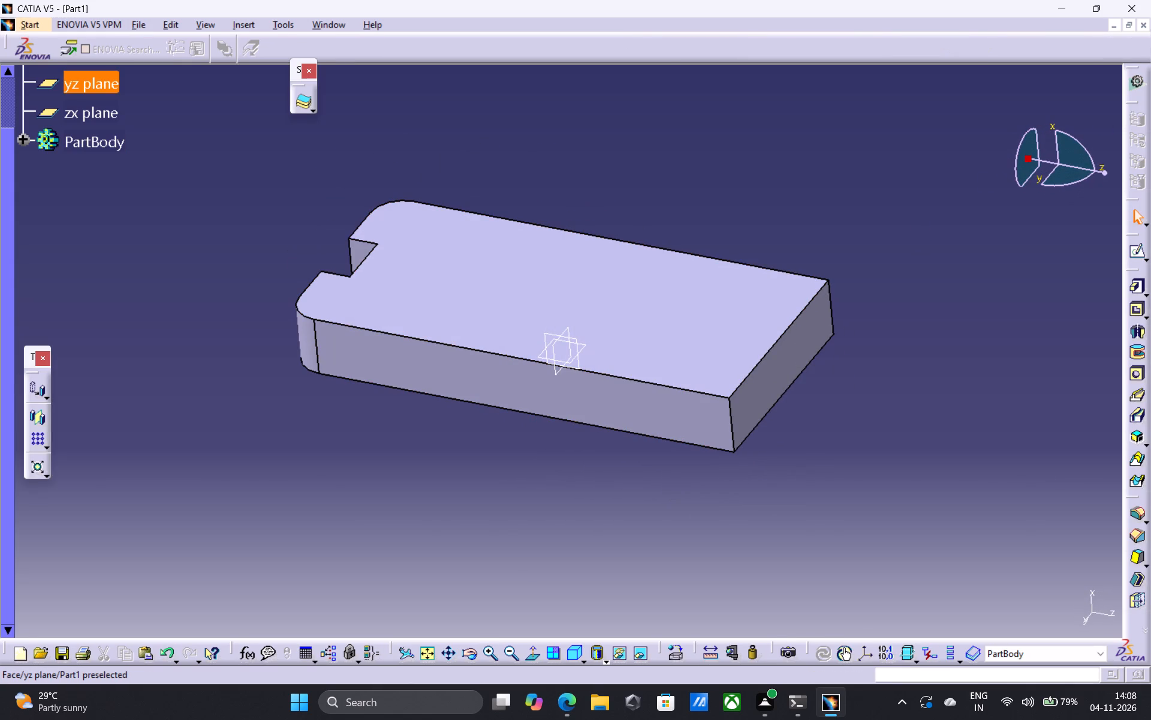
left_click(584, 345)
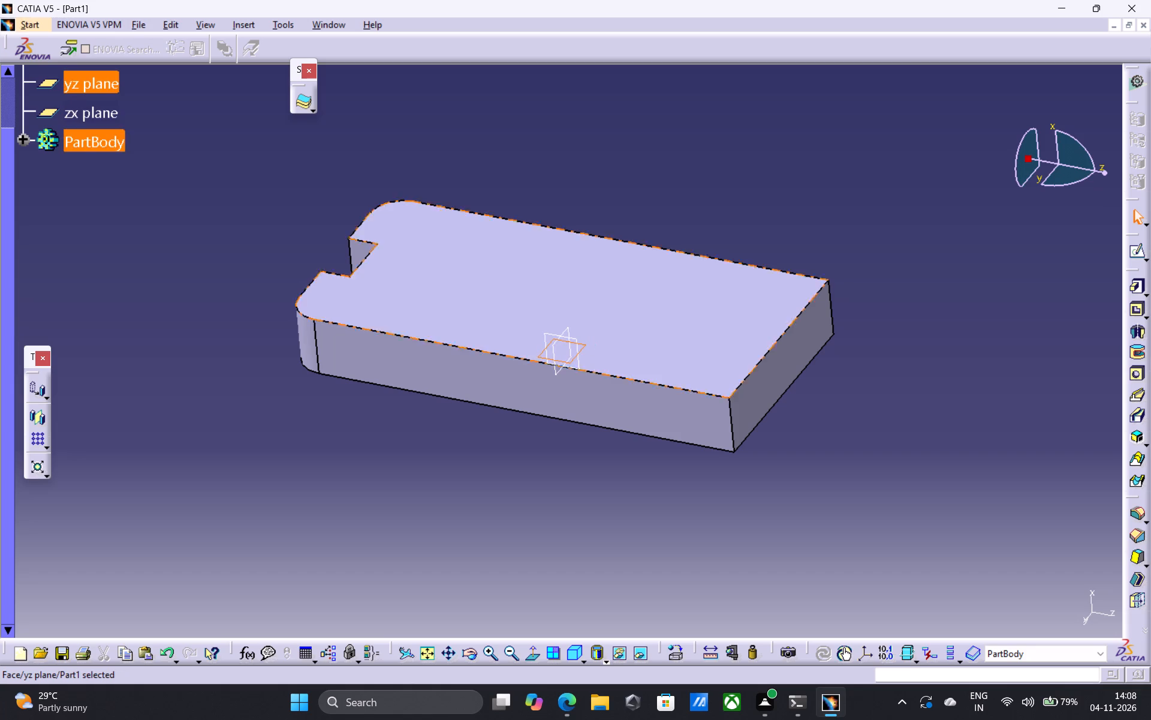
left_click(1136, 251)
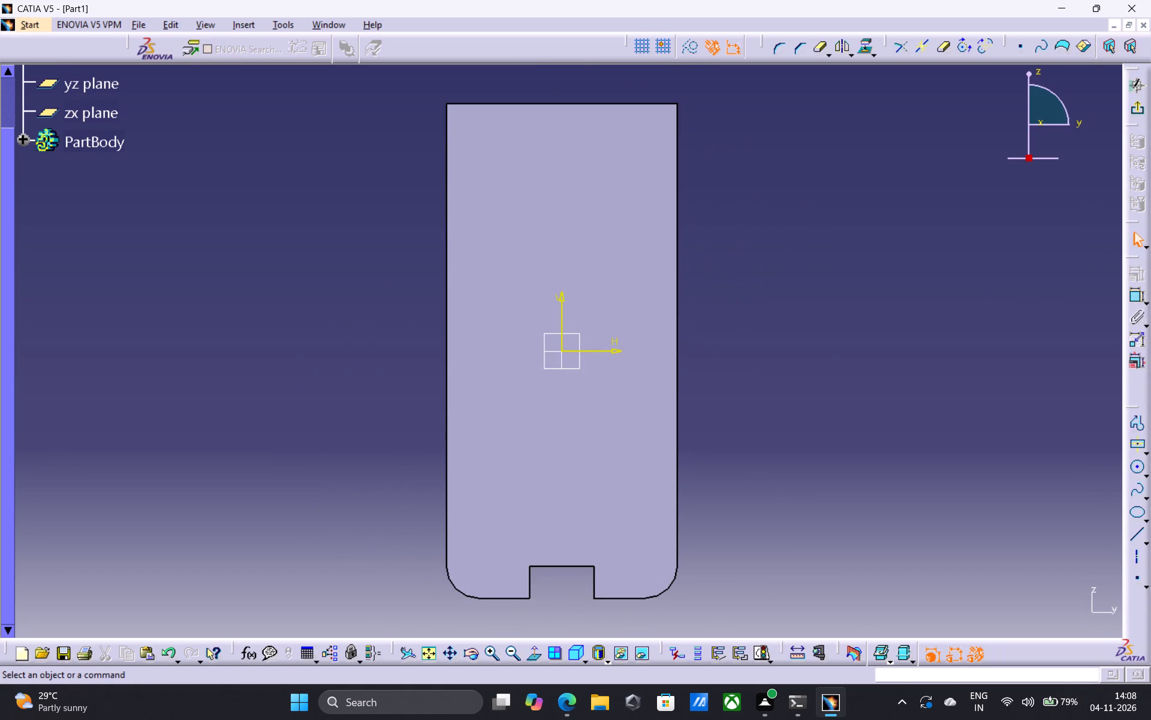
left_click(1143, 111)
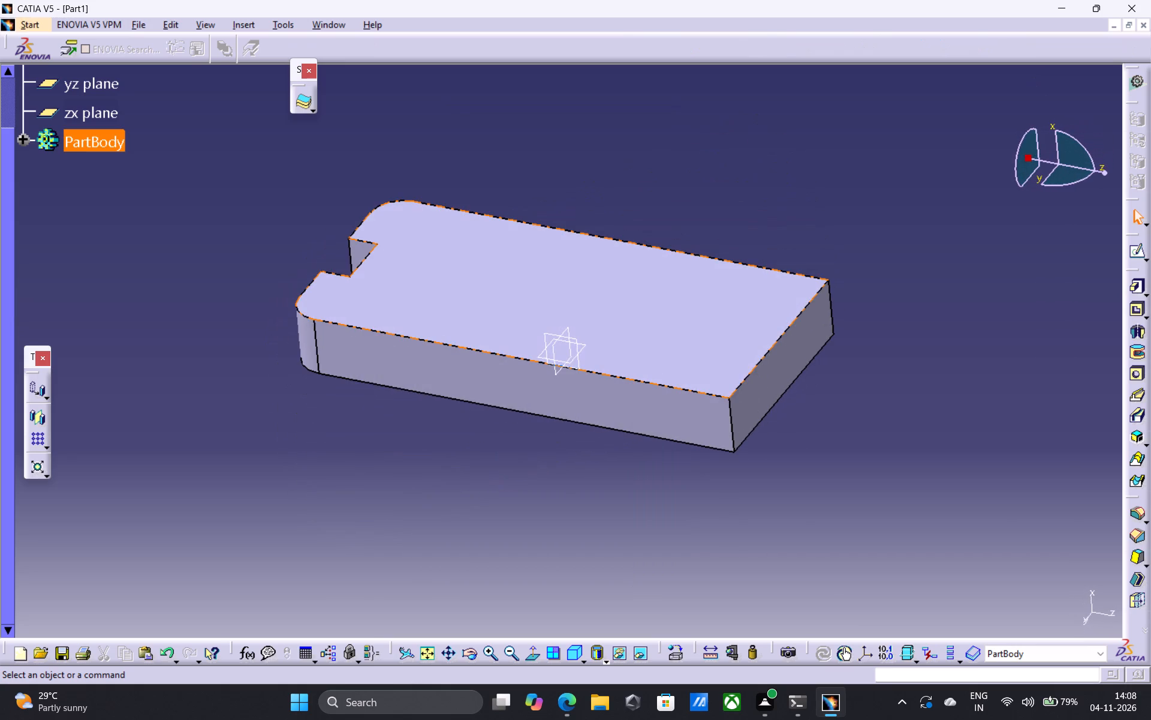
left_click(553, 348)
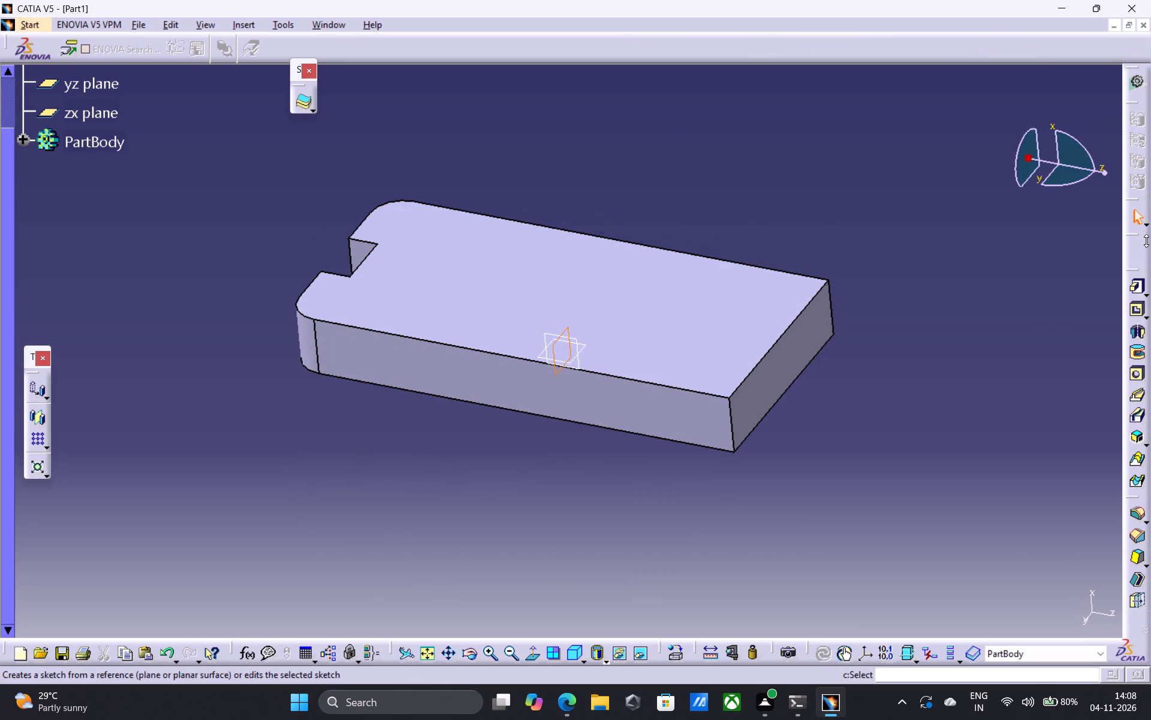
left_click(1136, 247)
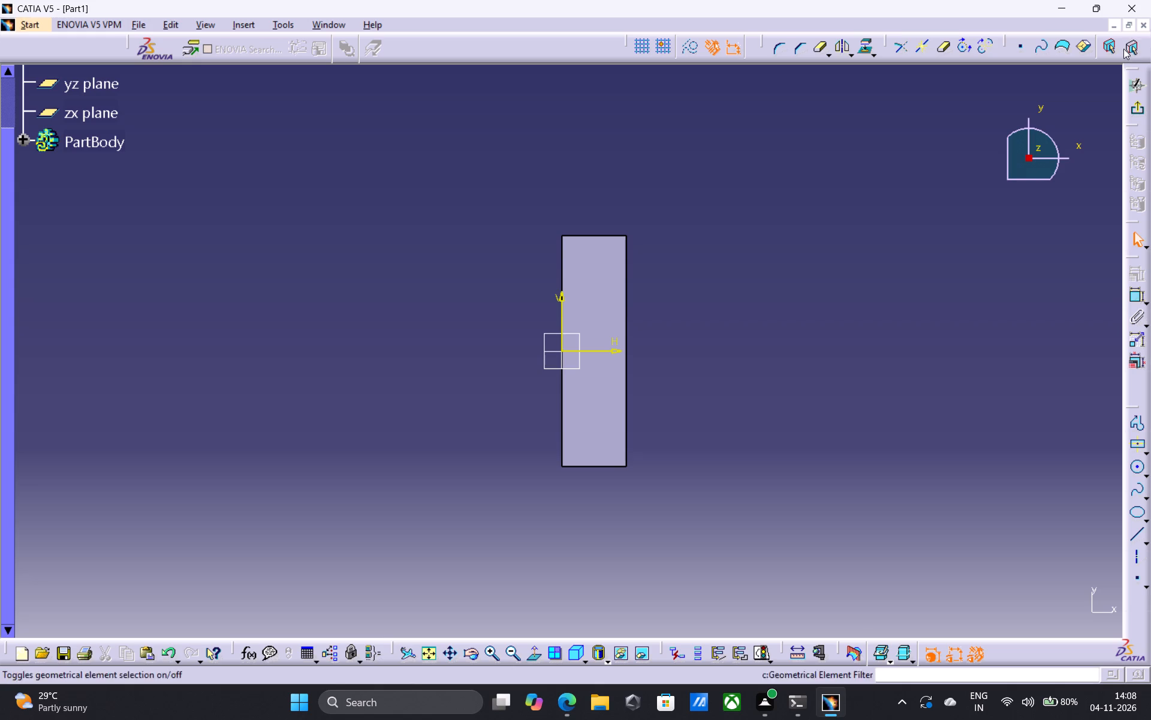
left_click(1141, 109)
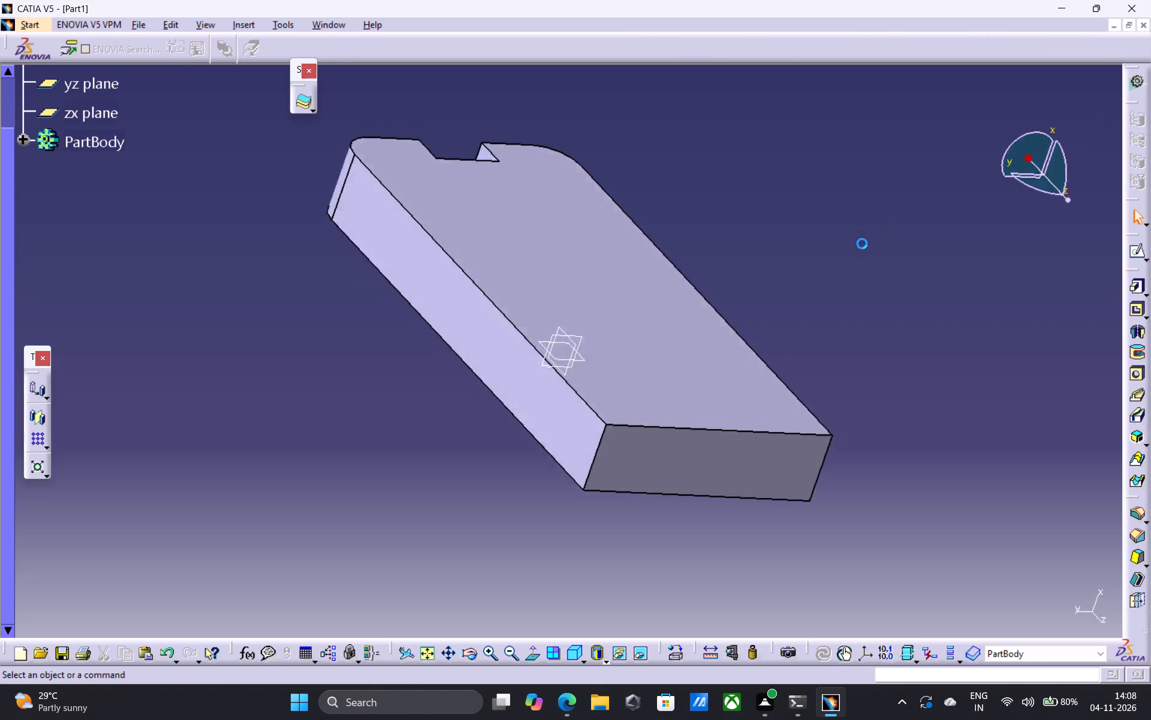
Examine the pad's notched end and long side faces from several angles.
left_click(475, 656)
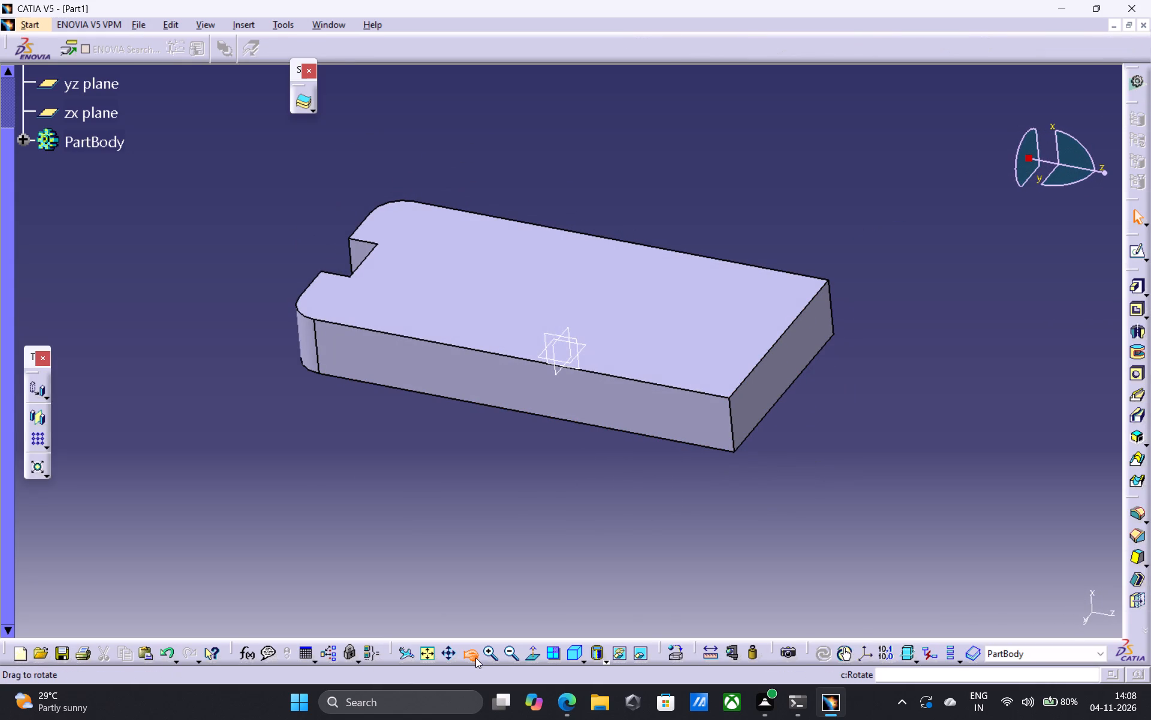
left_click_drag(365, 346, 549, 399)
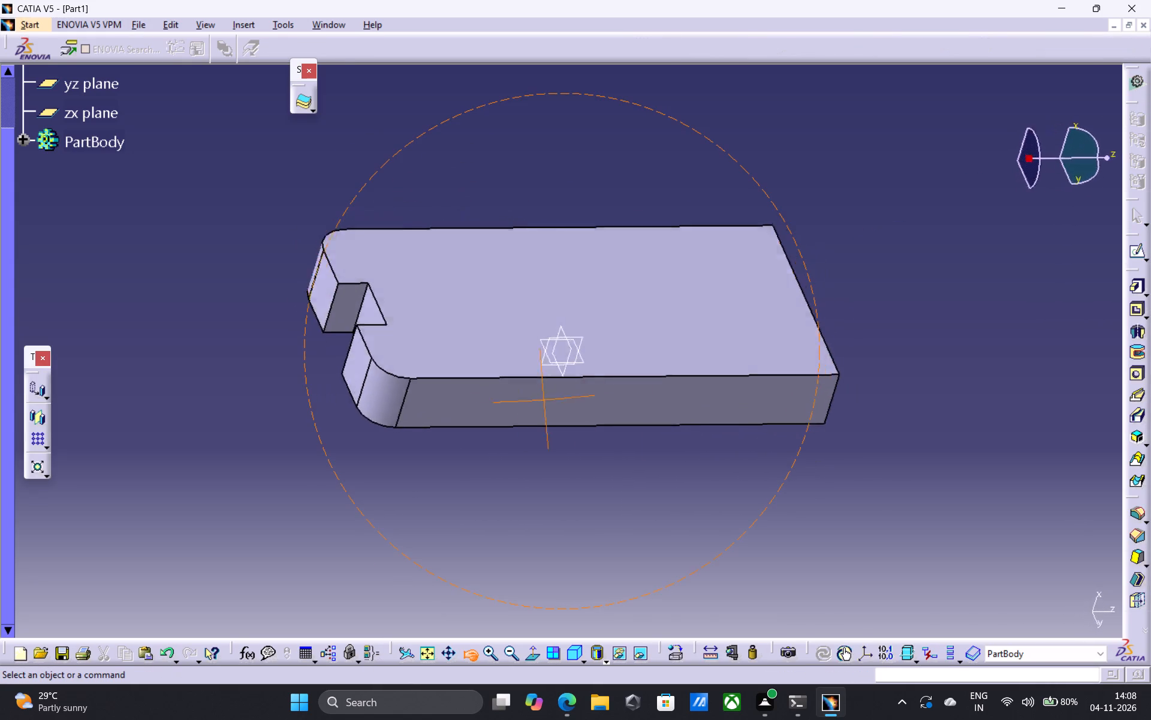
left_click_drag(549, 399, 906, 156)
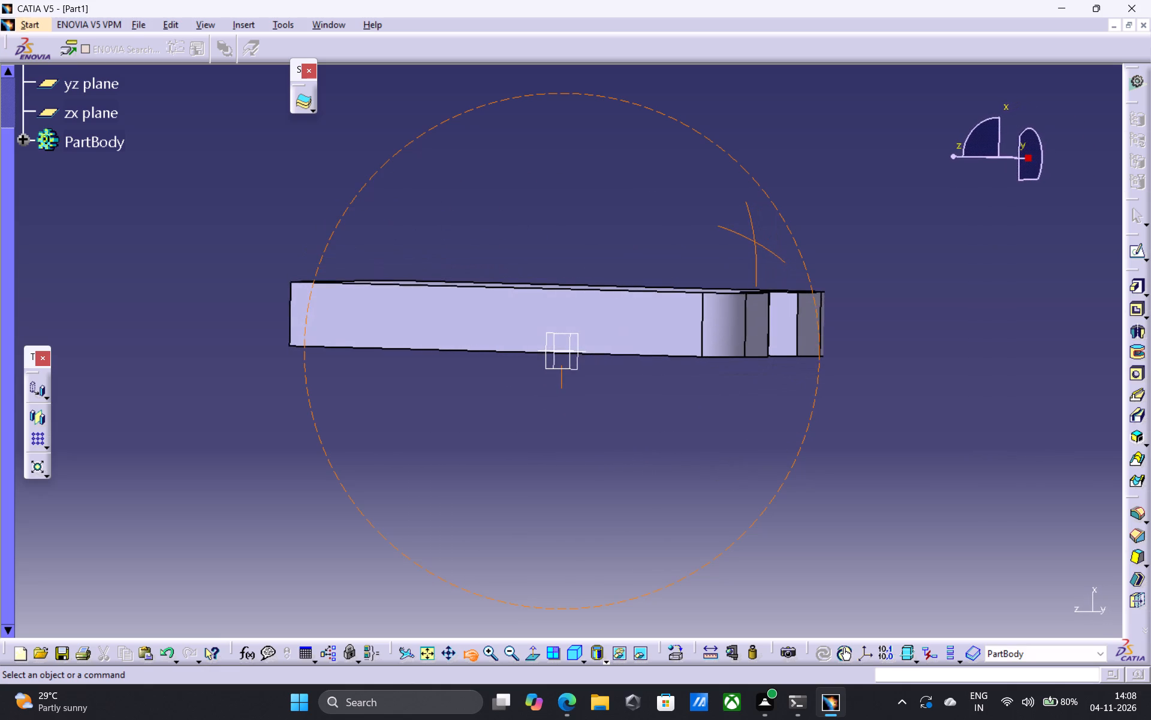
left_click_drag(906, 156, 906, 142)
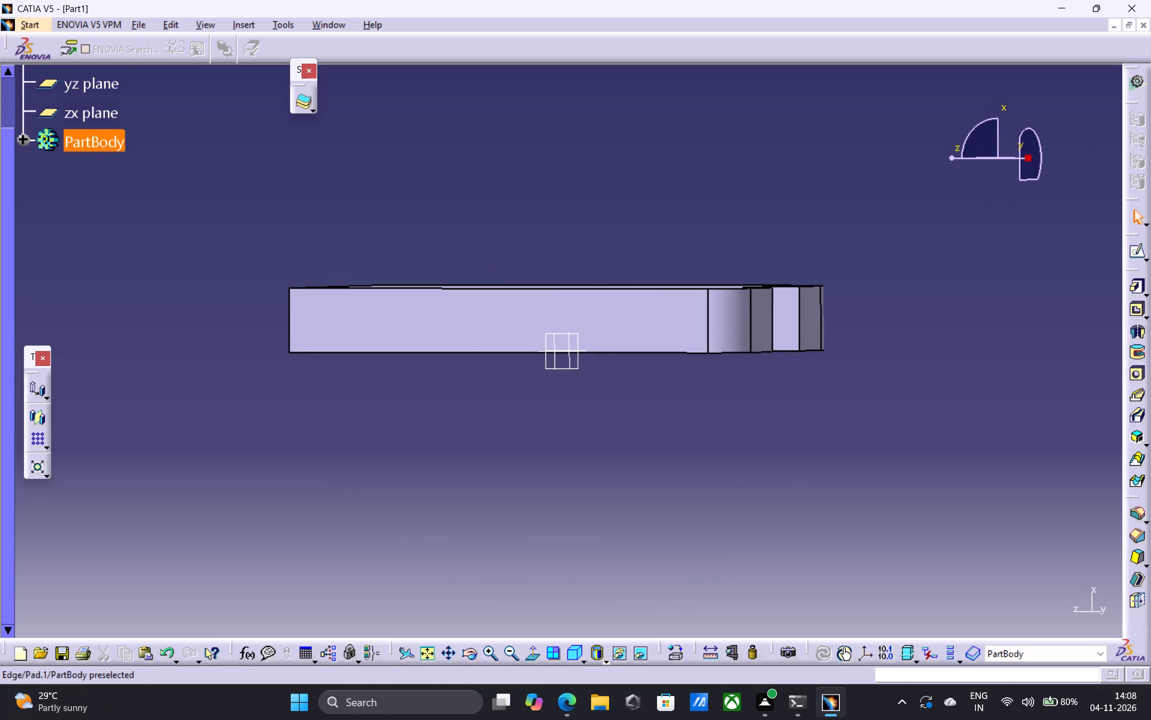
right_click(522, 391)
scroll(522, 391, "down", 1)
middle_click_drag(522, 391, 596, 479)
right_click_drag(522, 391, 596, 479)
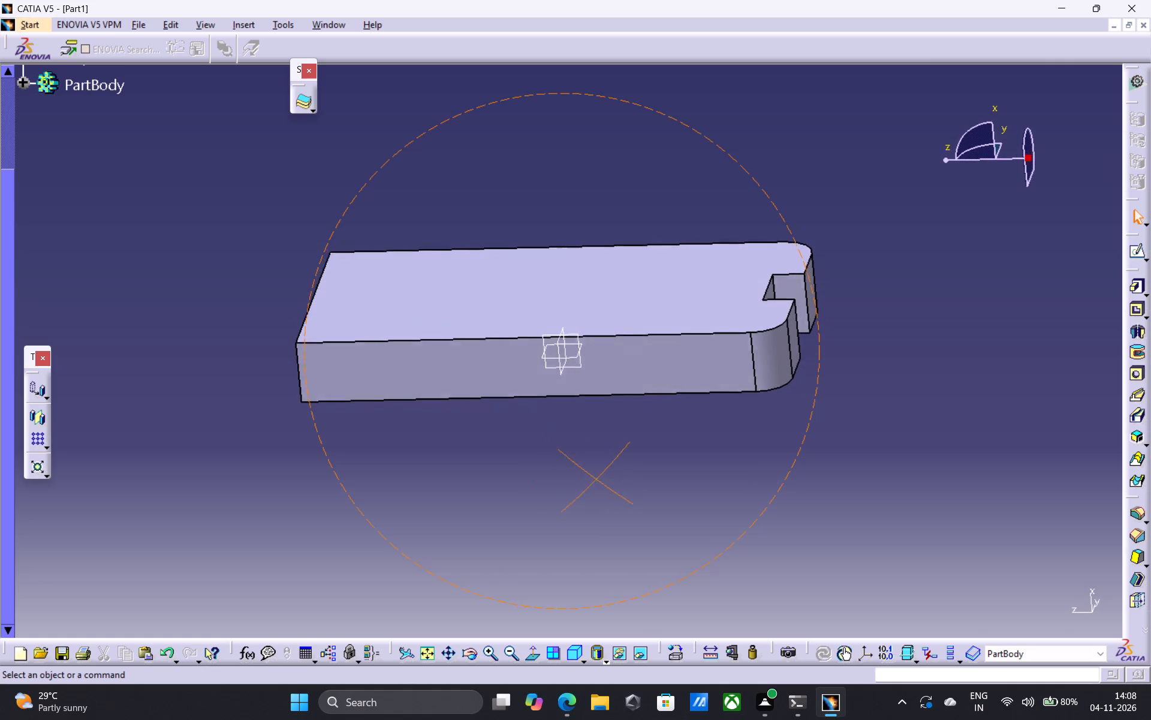
right_click_drag(596, 479, 578, 449)
middle_click_drag(596, 479, 578, 449)
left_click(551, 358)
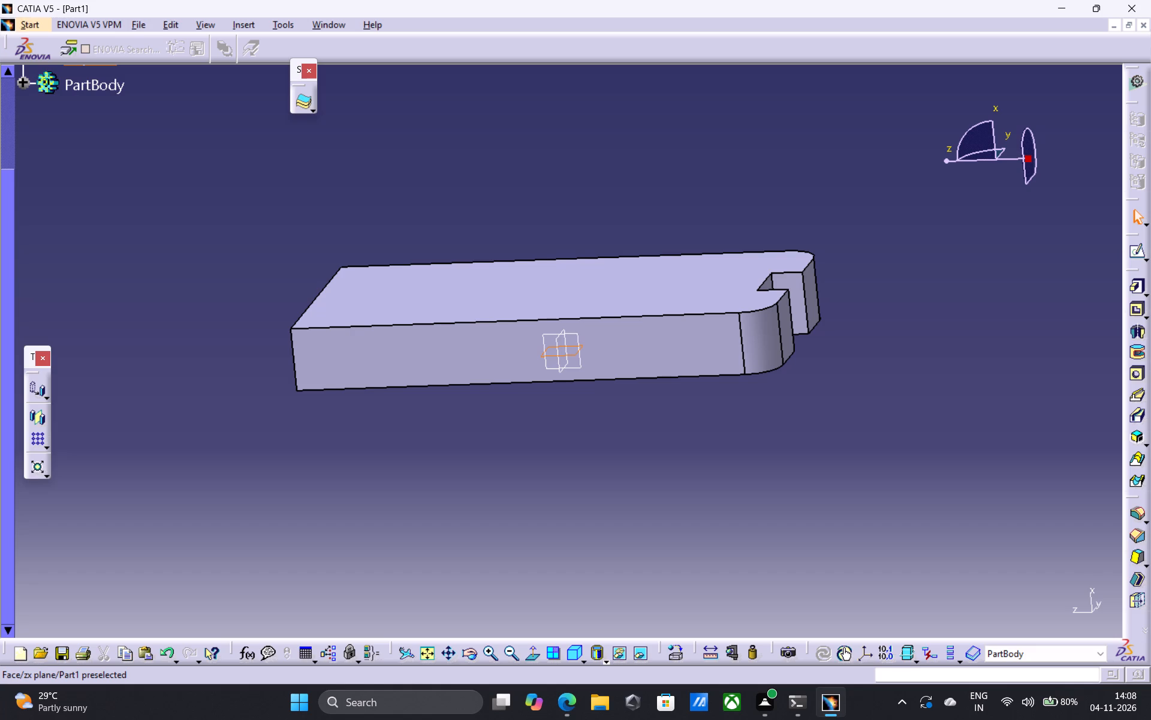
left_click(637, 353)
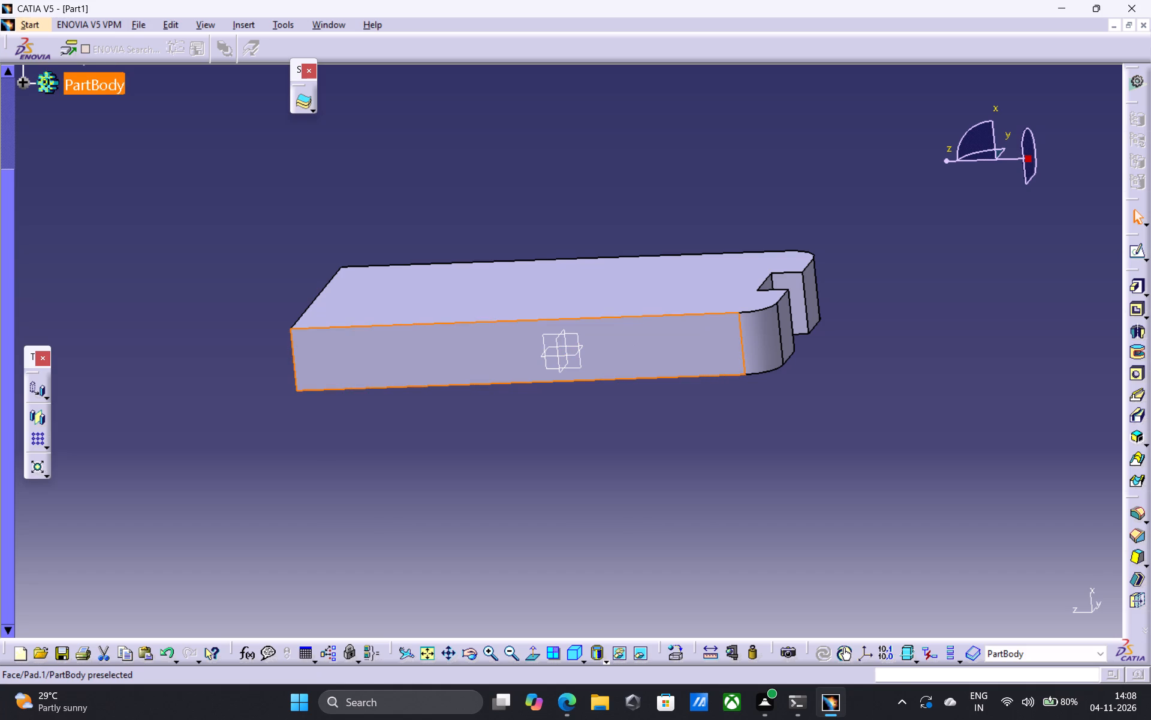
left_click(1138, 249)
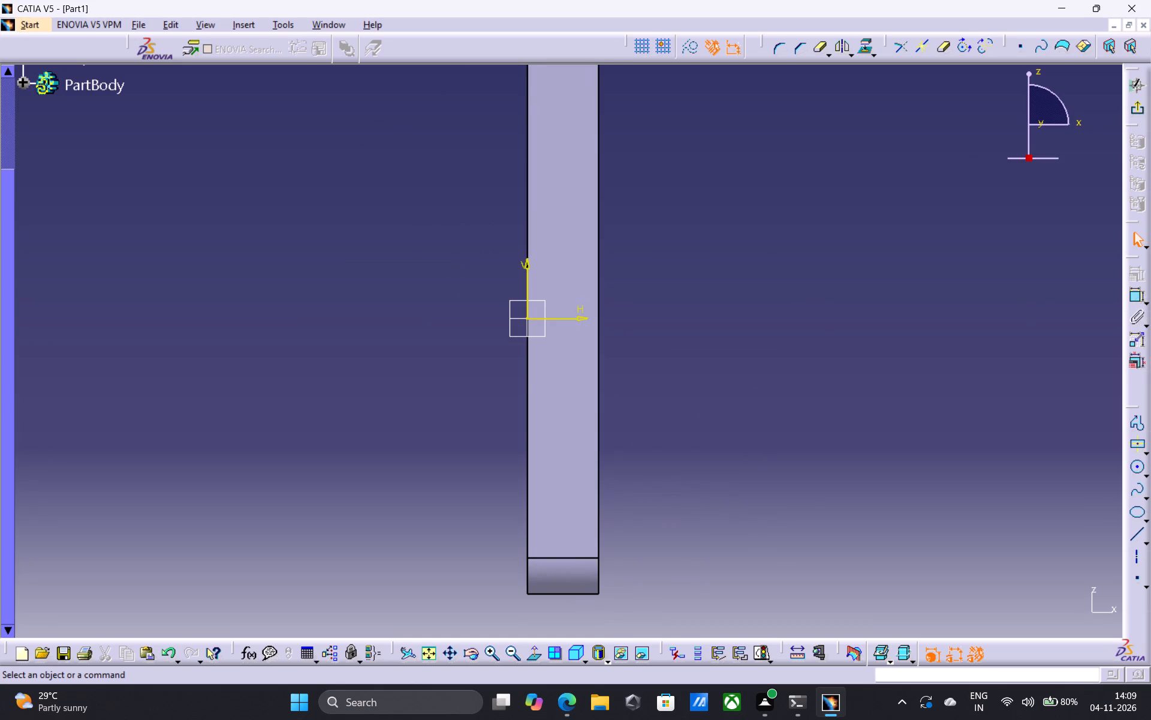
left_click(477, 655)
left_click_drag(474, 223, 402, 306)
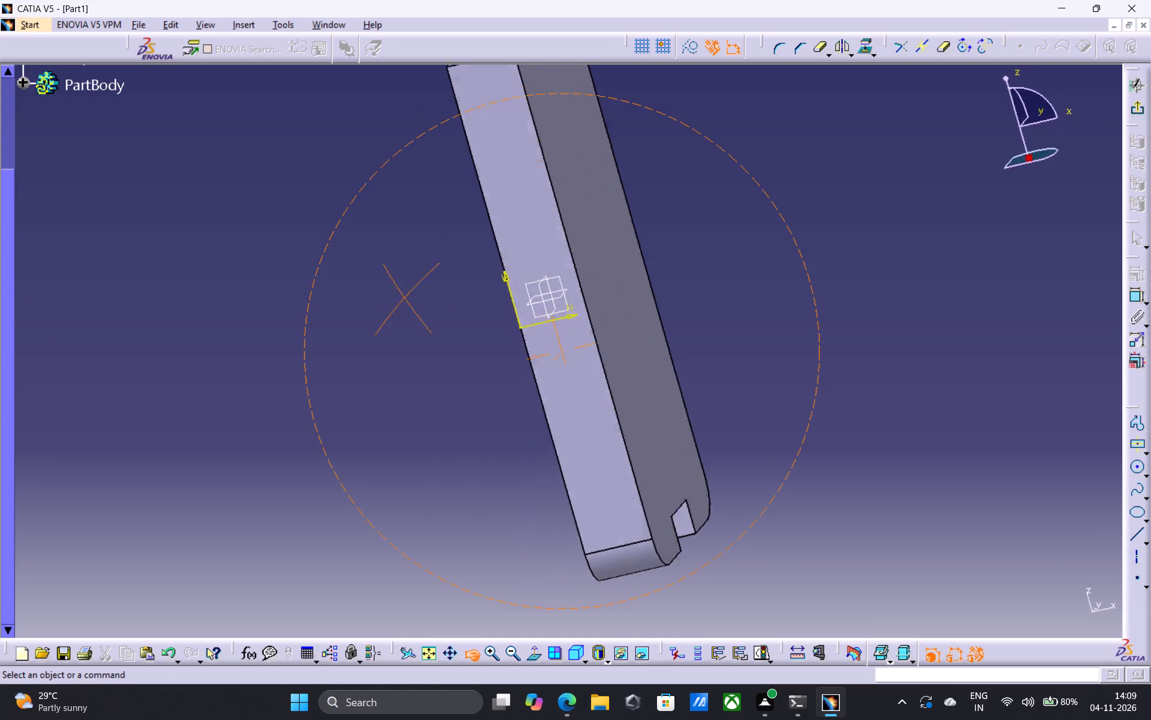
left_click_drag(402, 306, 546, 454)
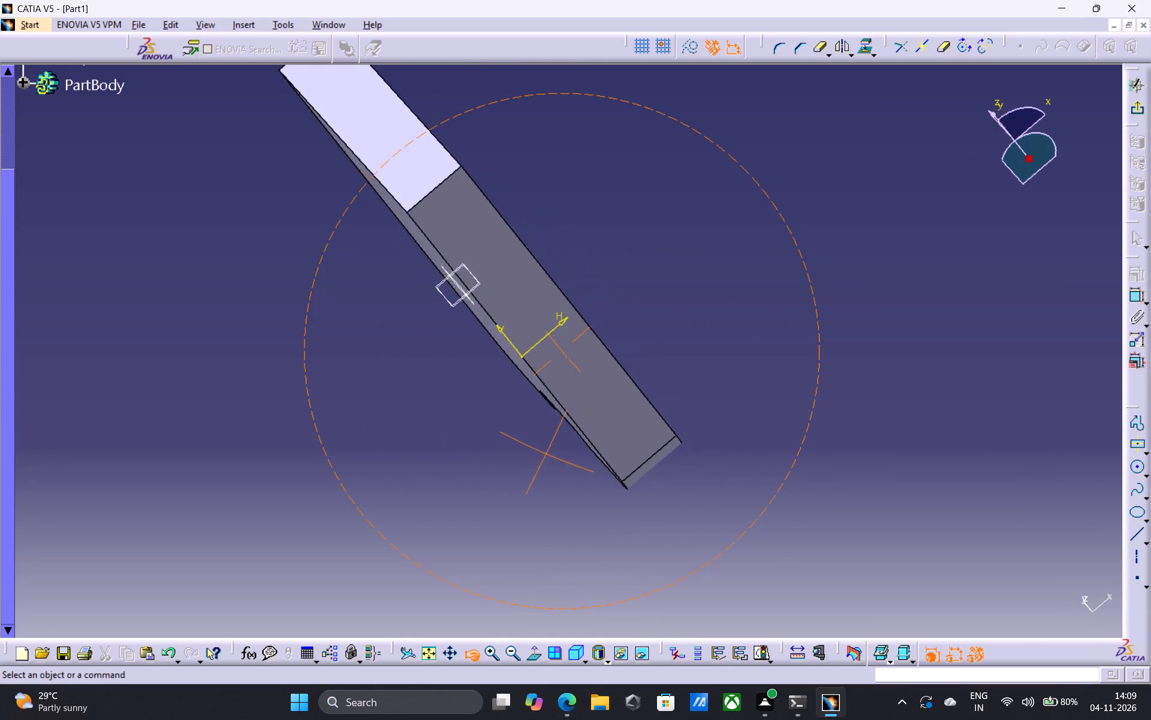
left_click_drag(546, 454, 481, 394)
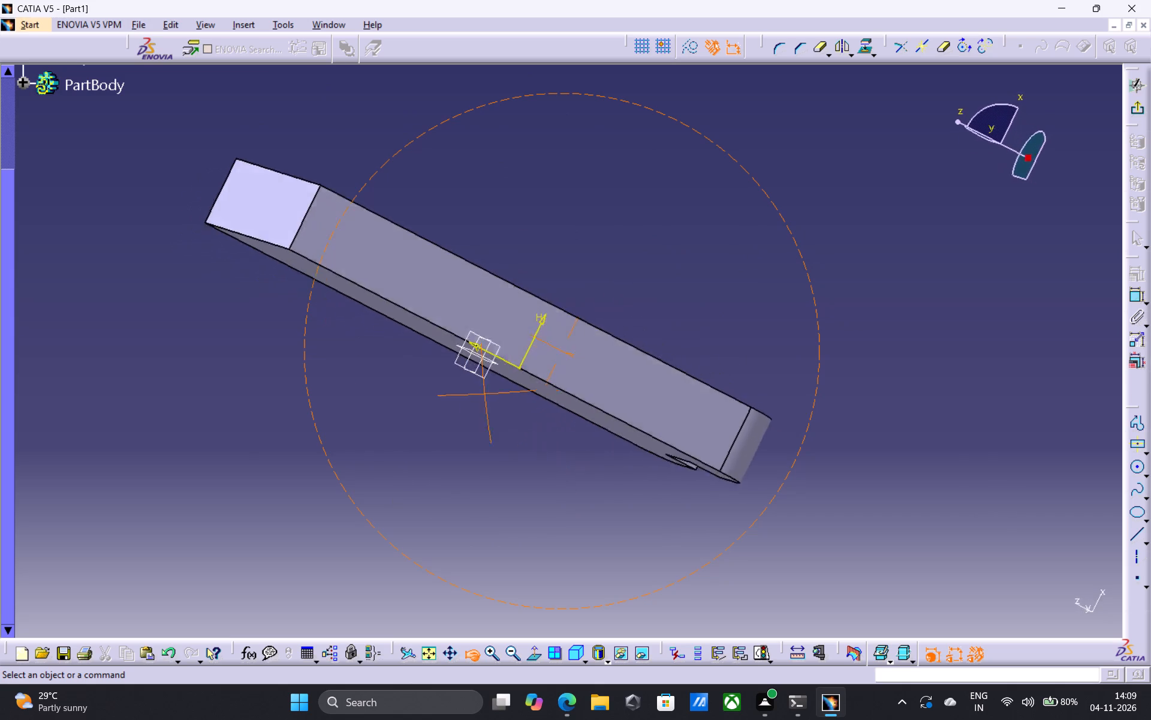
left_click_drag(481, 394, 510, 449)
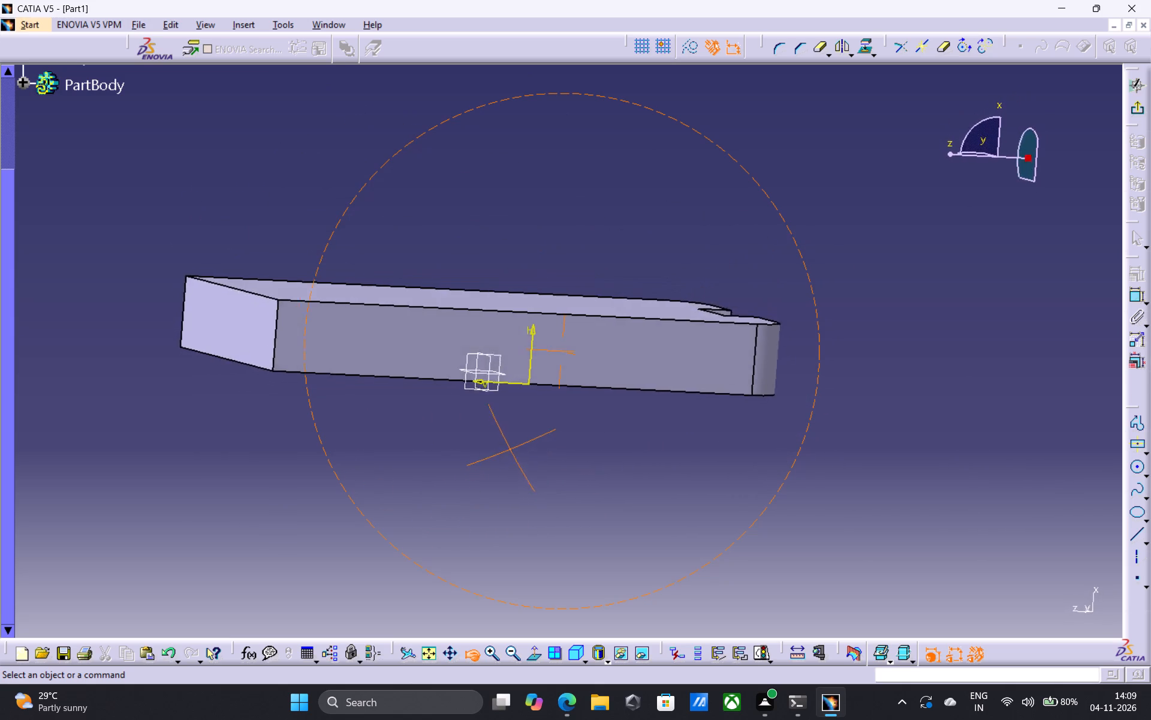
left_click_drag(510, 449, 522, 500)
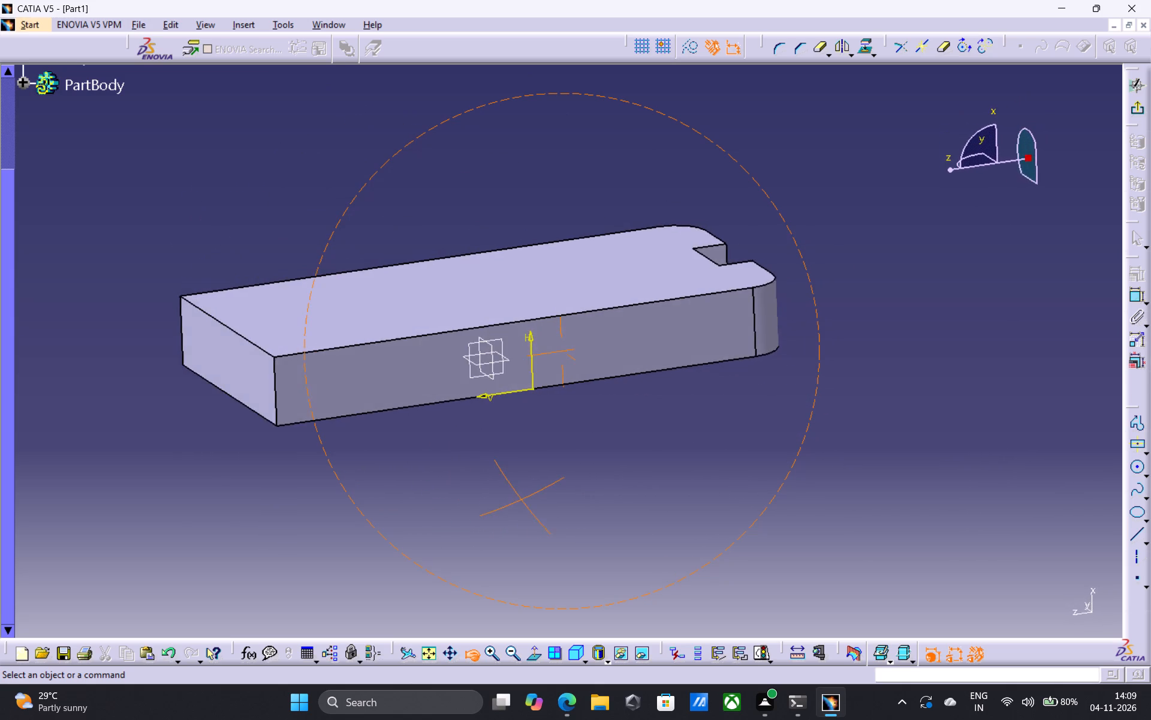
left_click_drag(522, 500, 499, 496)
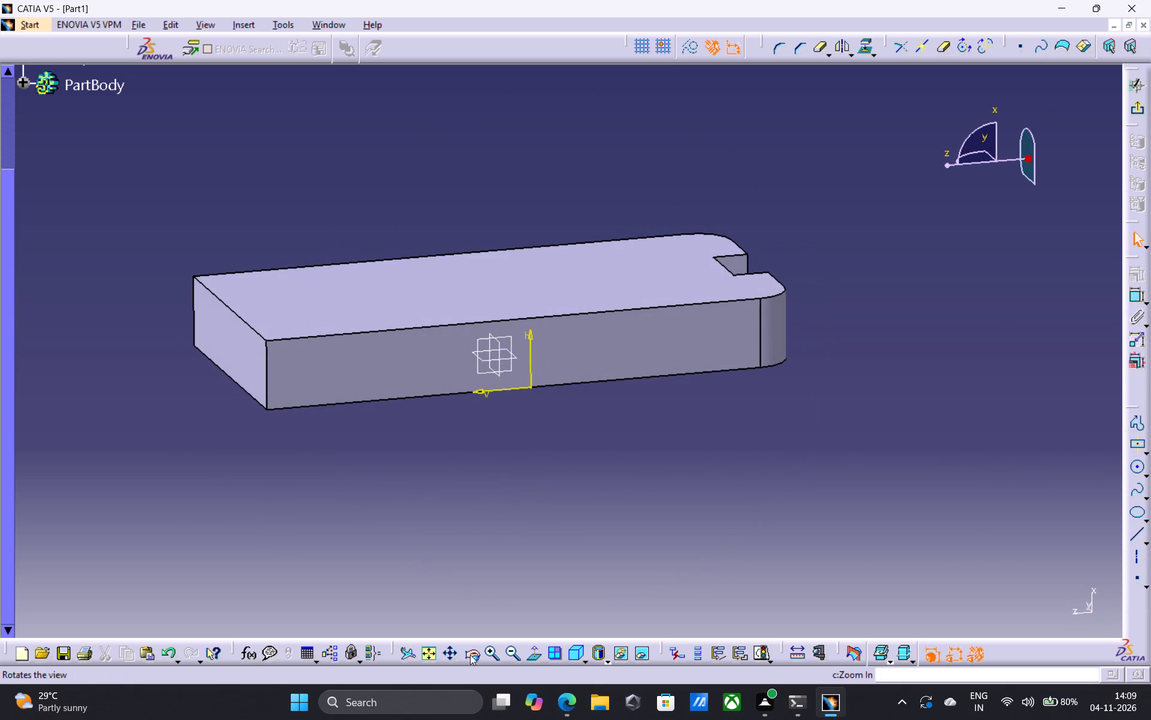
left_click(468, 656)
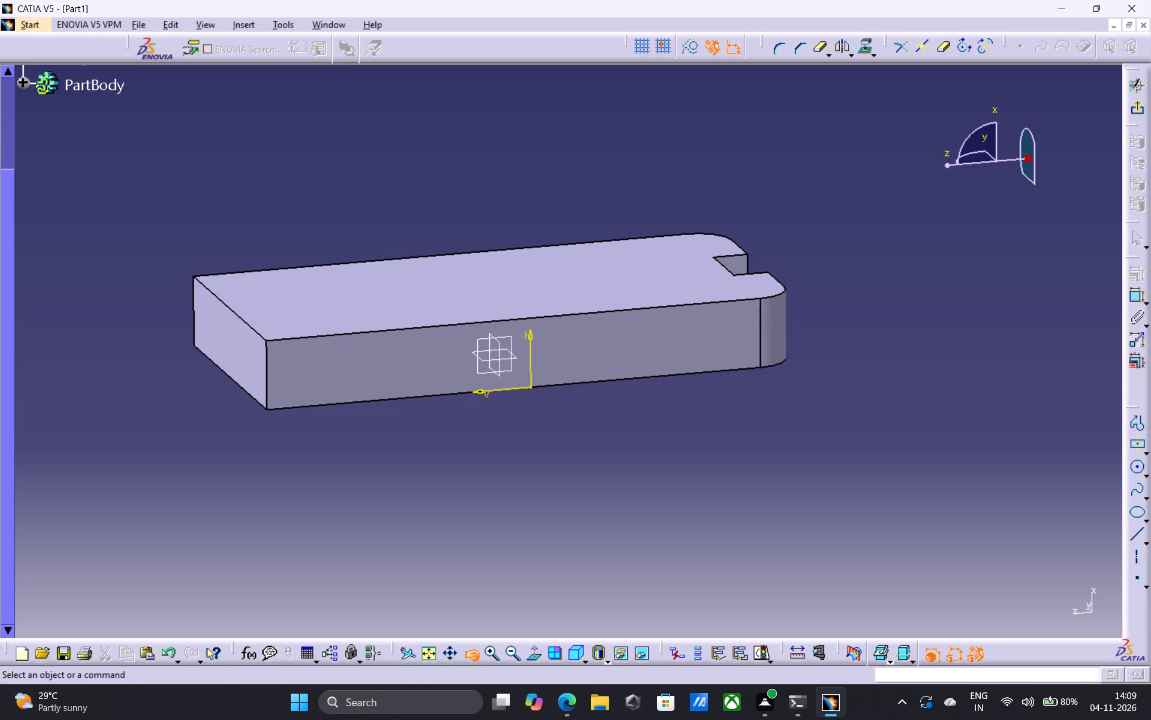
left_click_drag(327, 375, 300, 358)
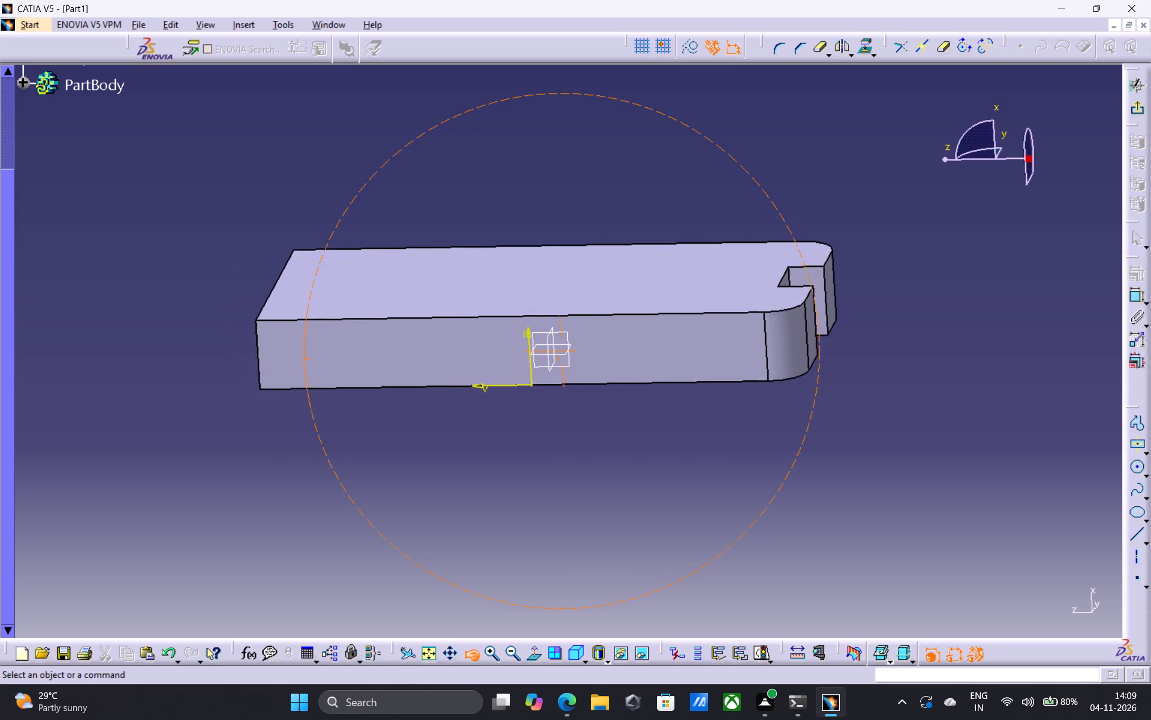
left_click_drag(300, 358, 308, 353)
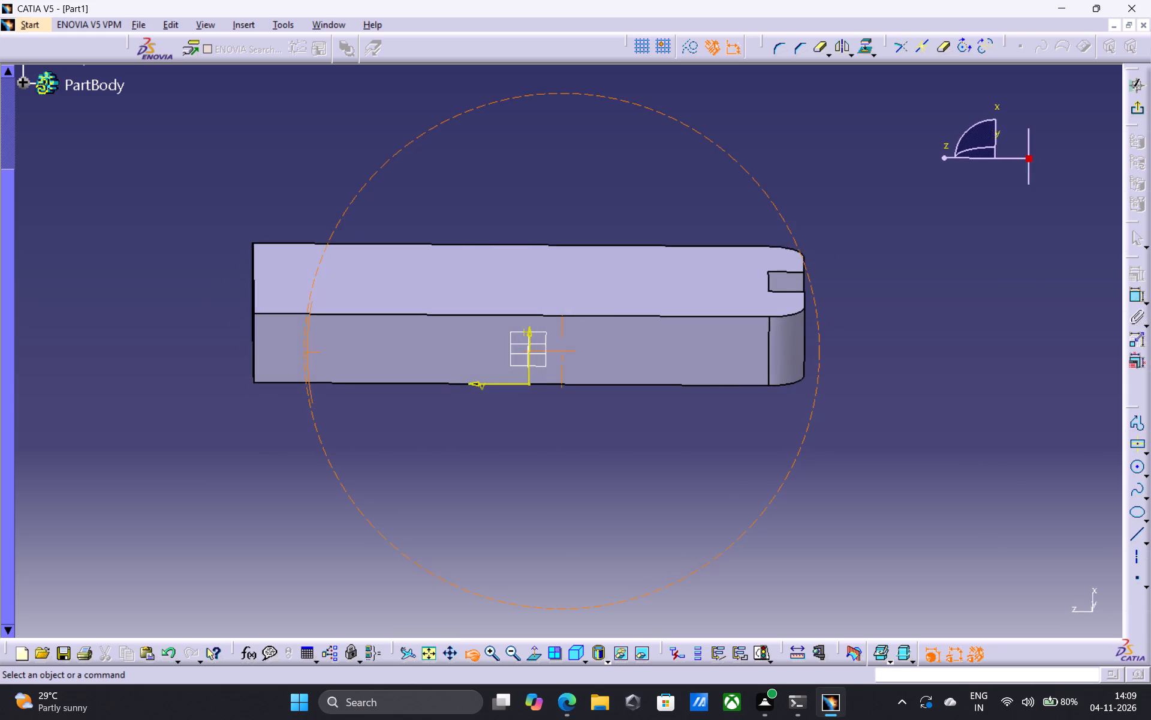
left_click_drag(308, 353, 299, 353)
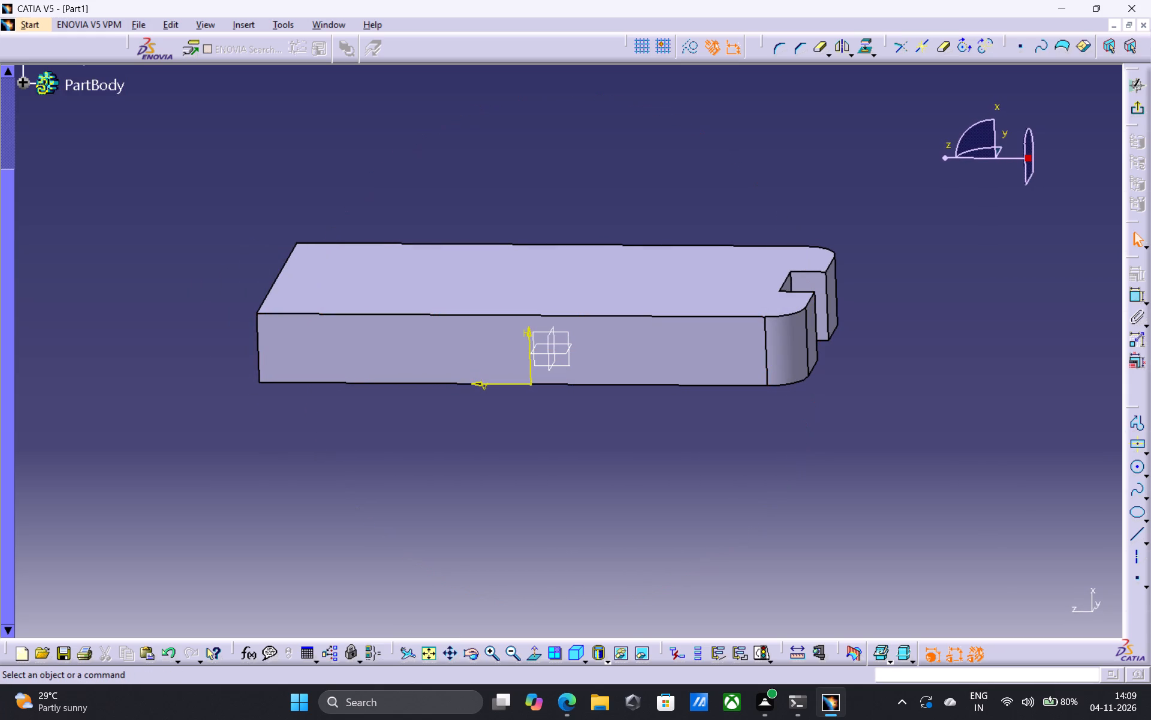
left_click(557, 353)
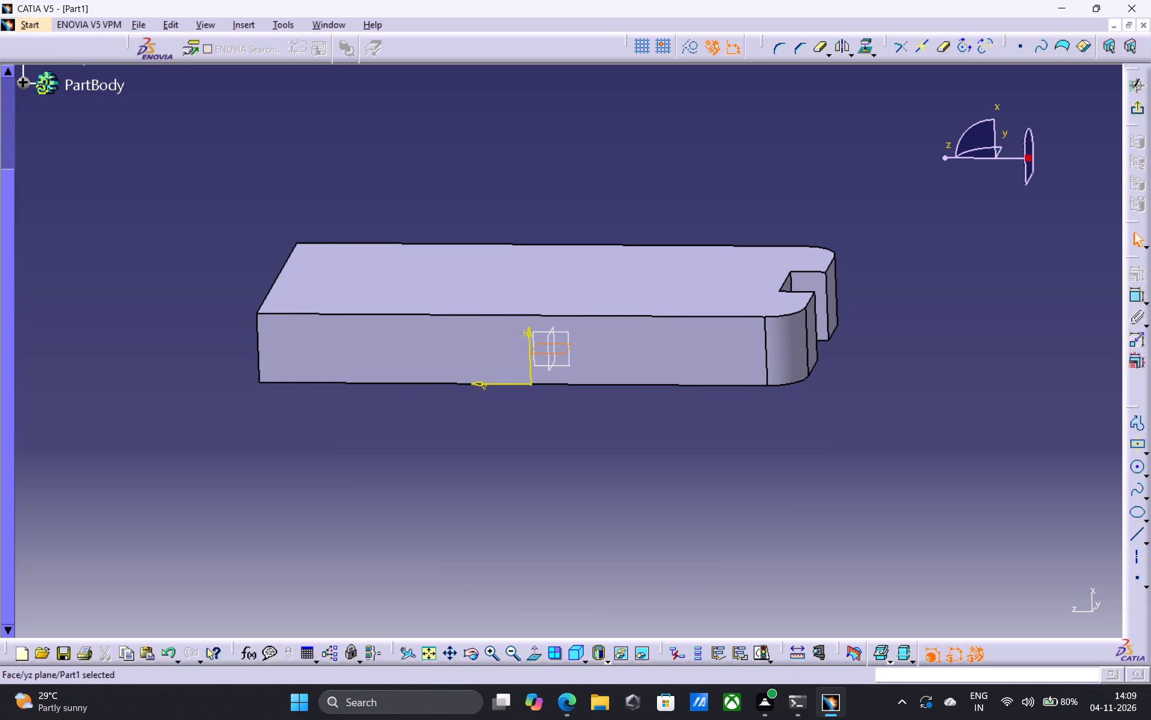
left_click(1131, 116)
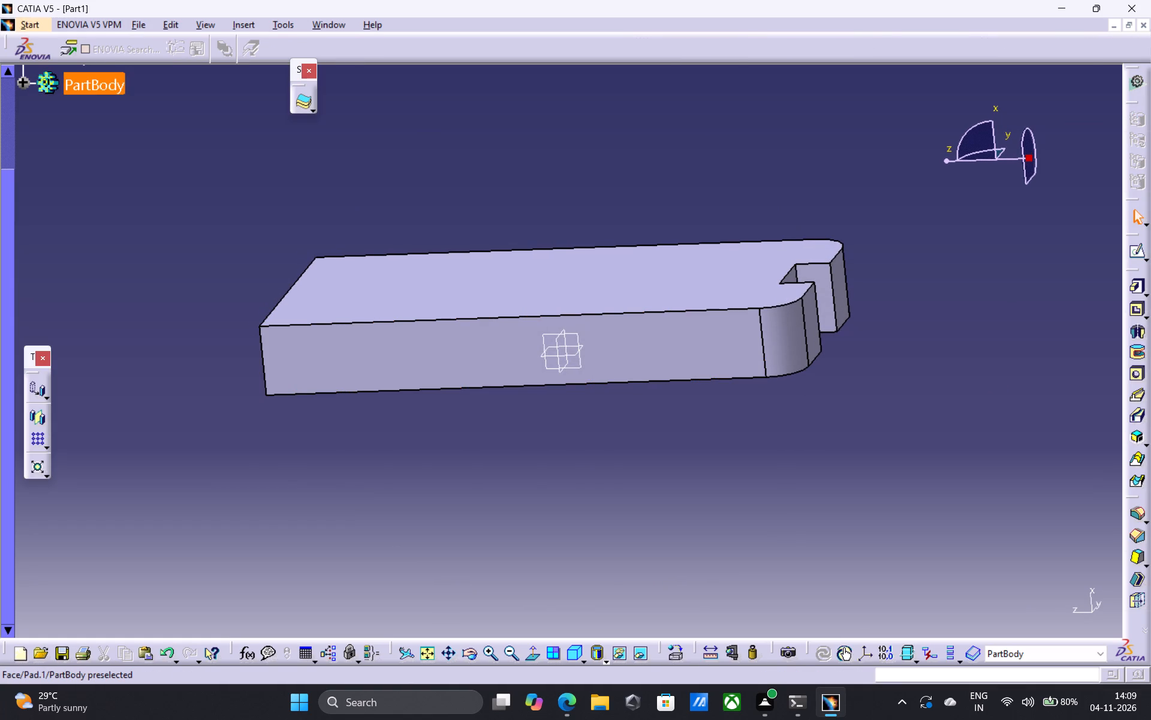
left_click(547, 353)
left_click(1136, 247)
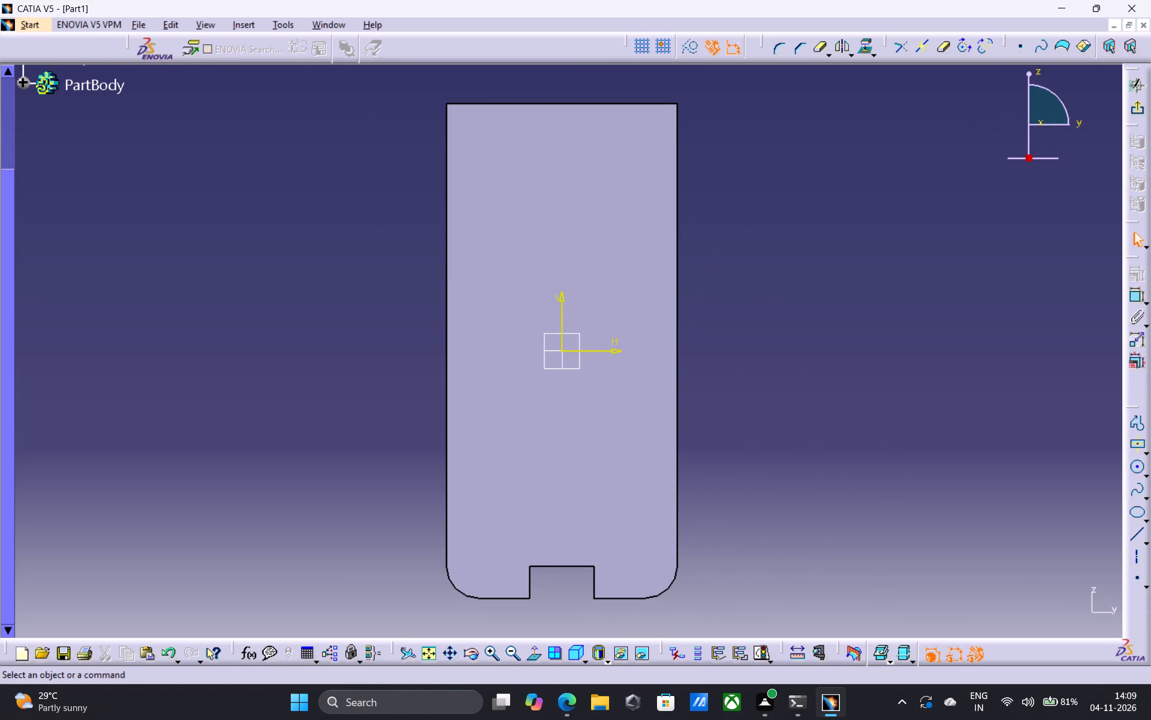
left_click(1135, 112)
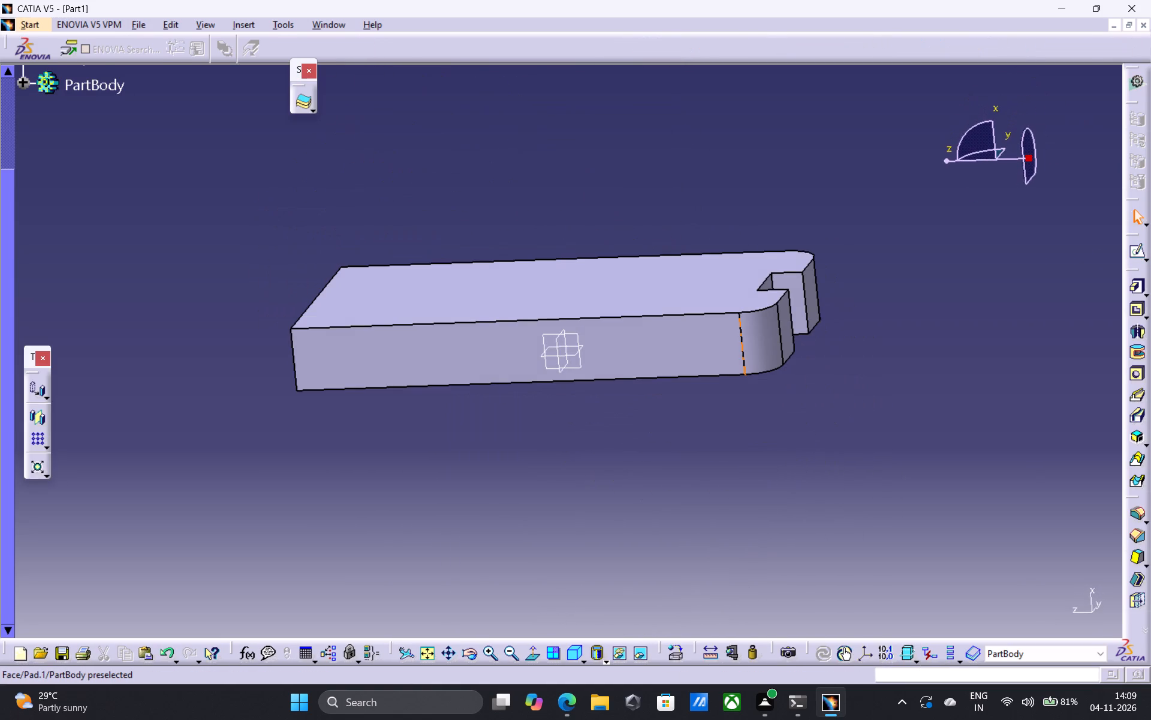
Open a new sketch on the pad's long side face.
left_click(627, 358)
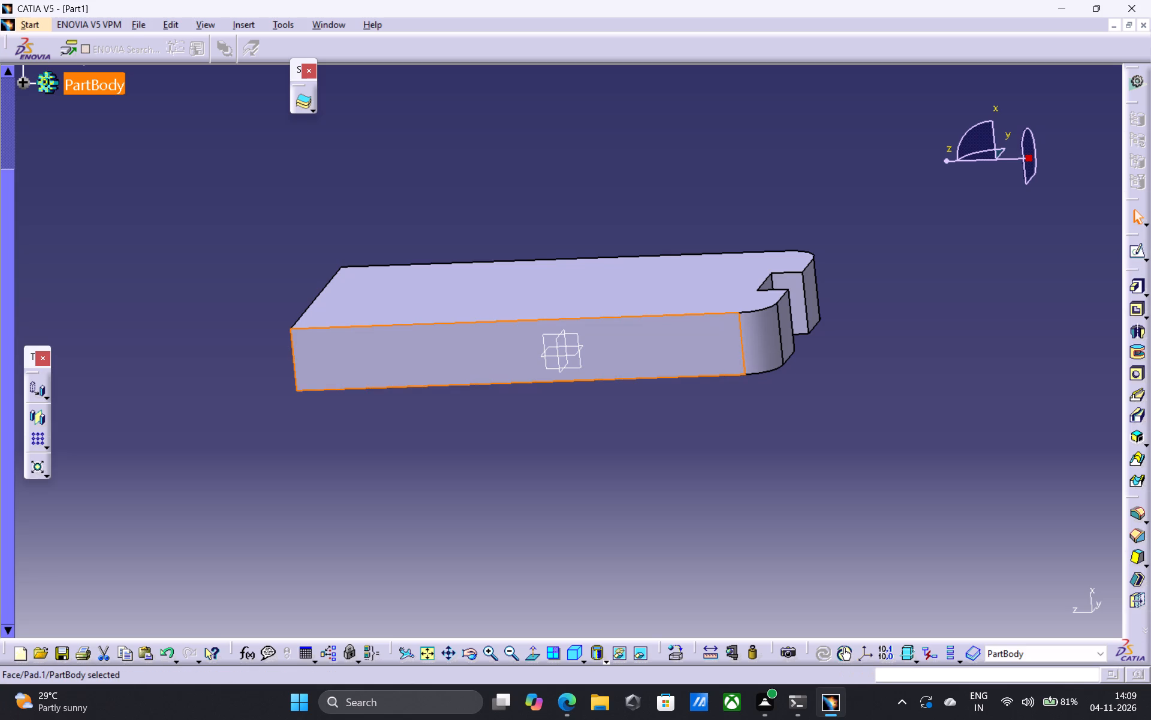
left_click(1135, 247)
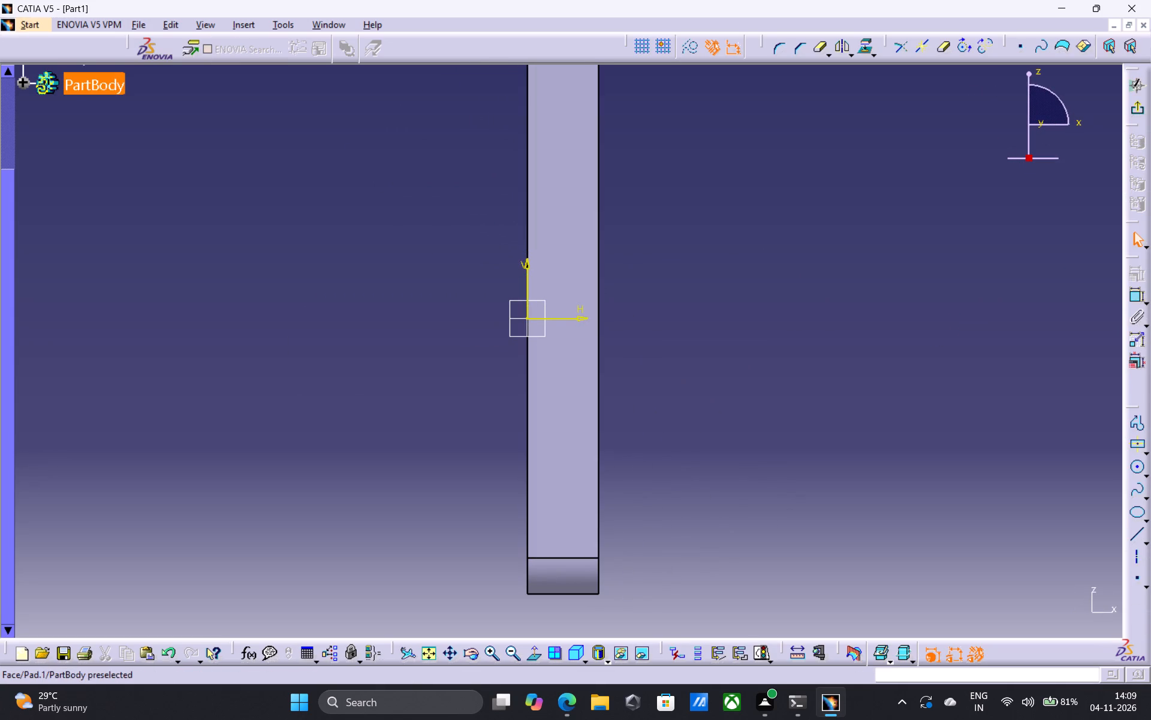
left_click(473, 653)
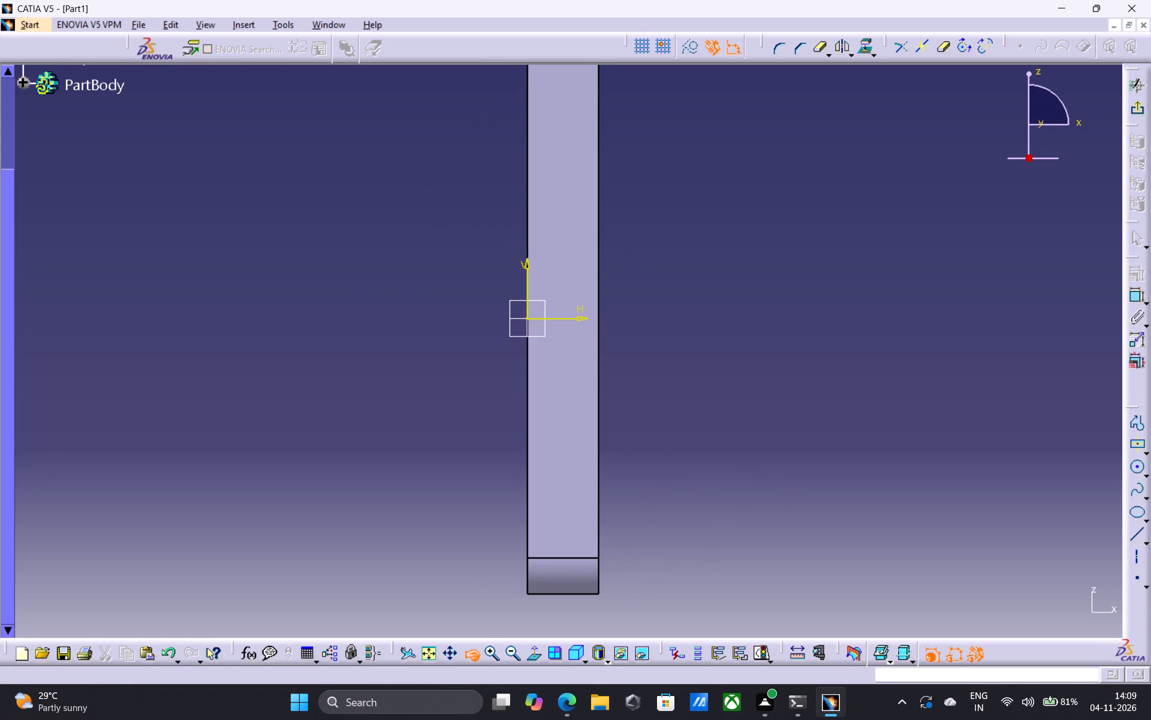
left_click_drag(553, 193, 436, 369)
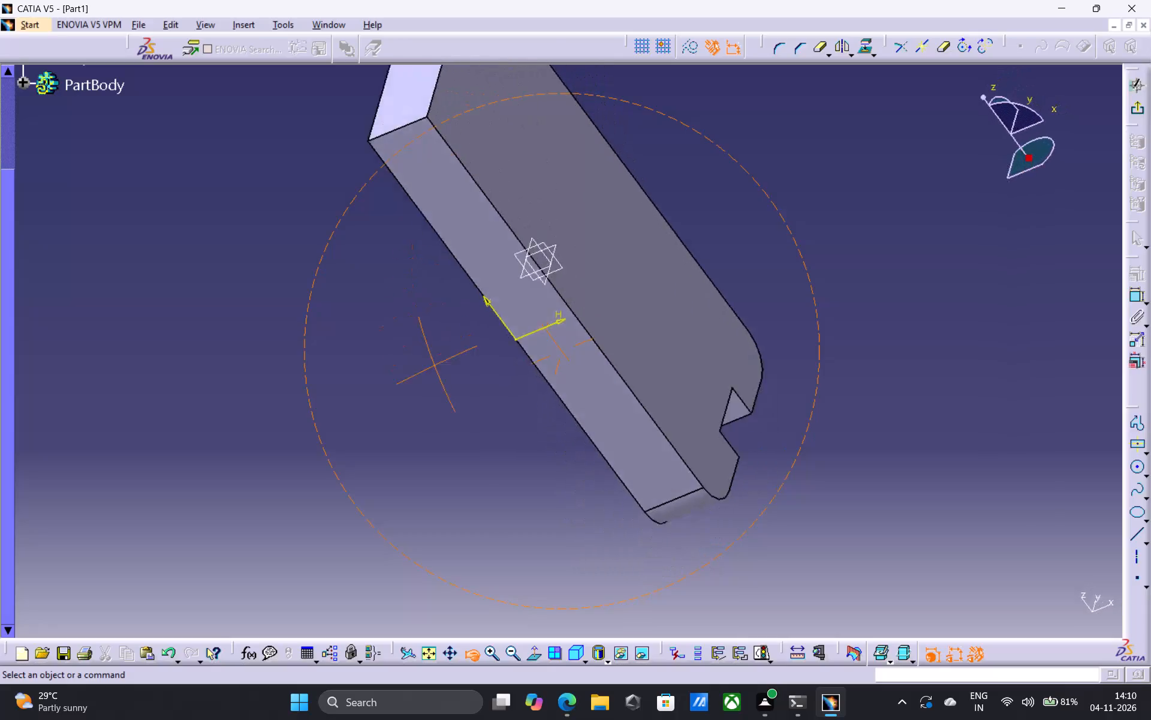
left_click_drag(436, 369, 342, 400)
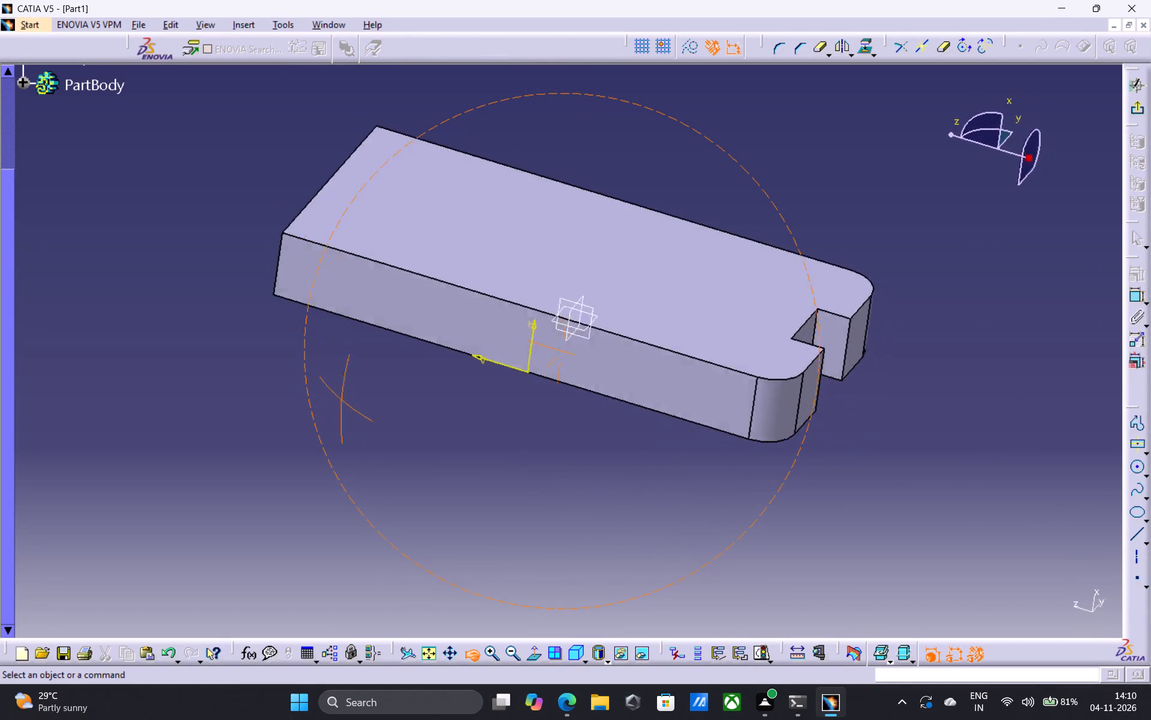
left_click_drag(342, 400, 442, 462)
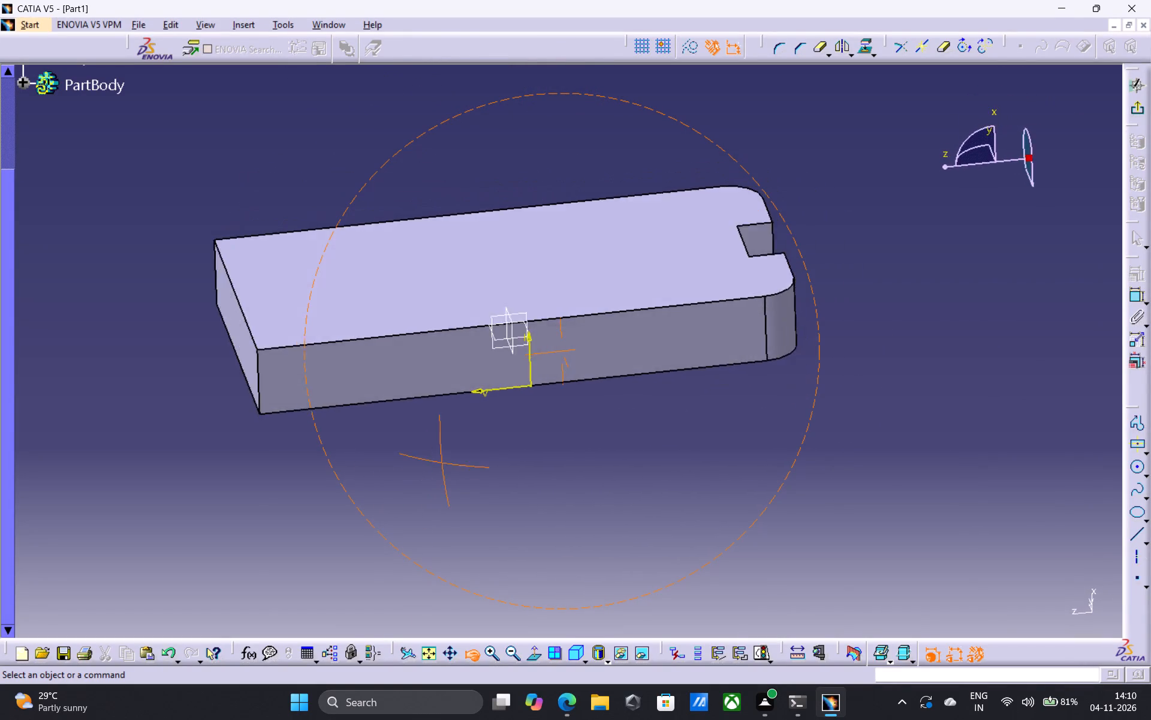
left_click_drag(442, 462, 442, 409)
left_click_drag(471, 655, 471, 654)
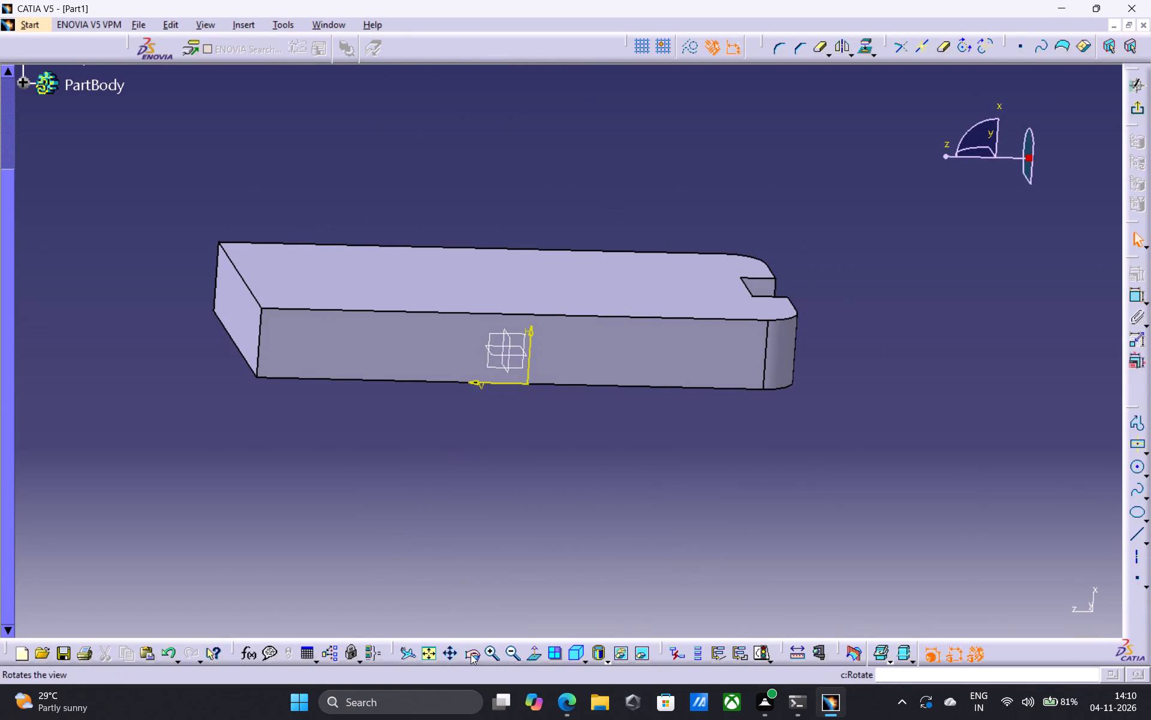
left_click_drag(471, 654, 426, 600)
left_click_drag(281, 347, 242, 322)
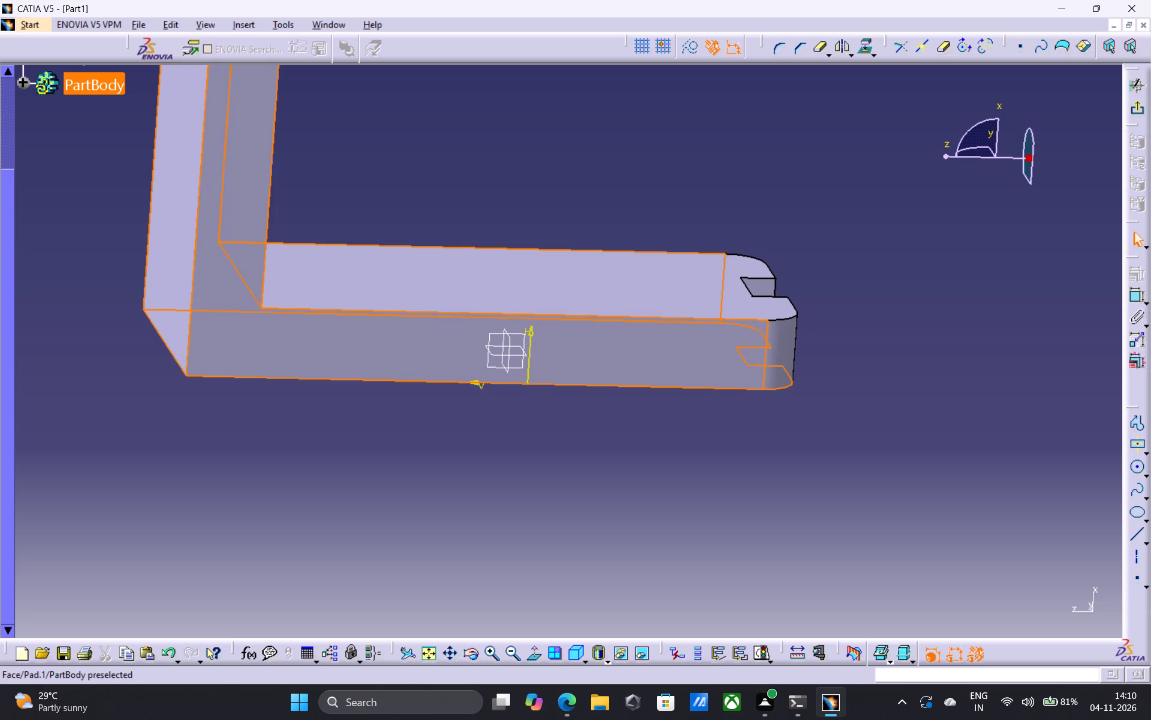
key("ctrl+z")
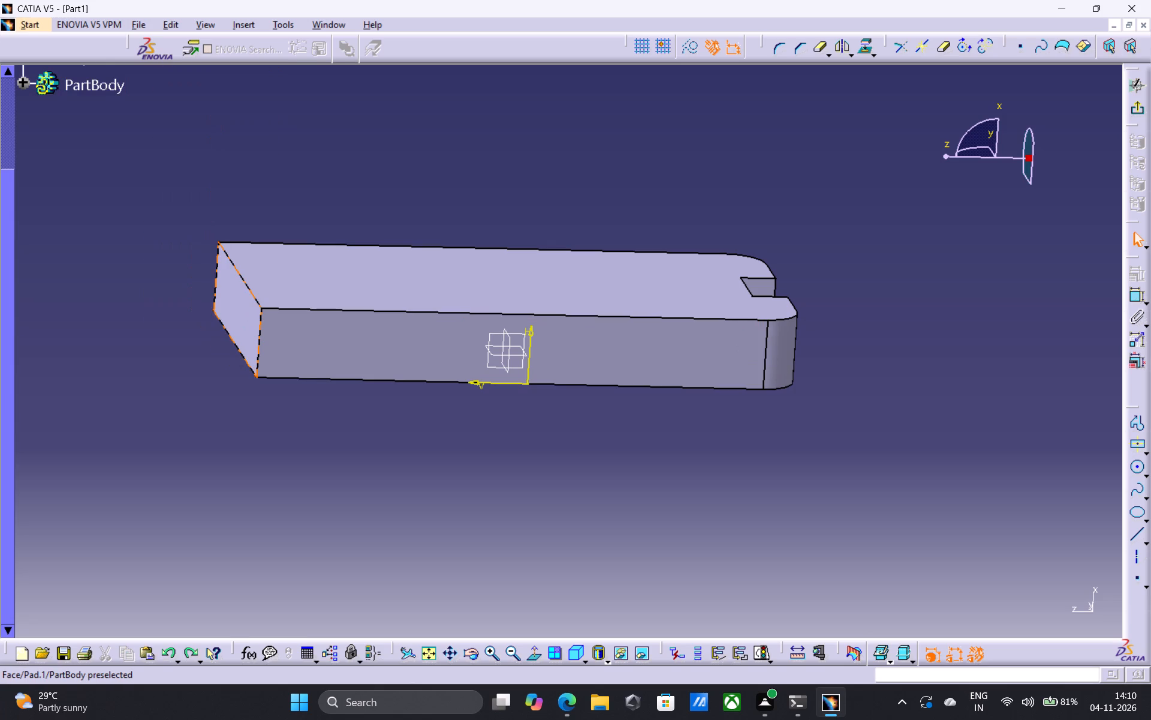
Examine the pad's long side face and notched end from several angles, and exit the sketch without drawing anything.
left_click(471, 653)
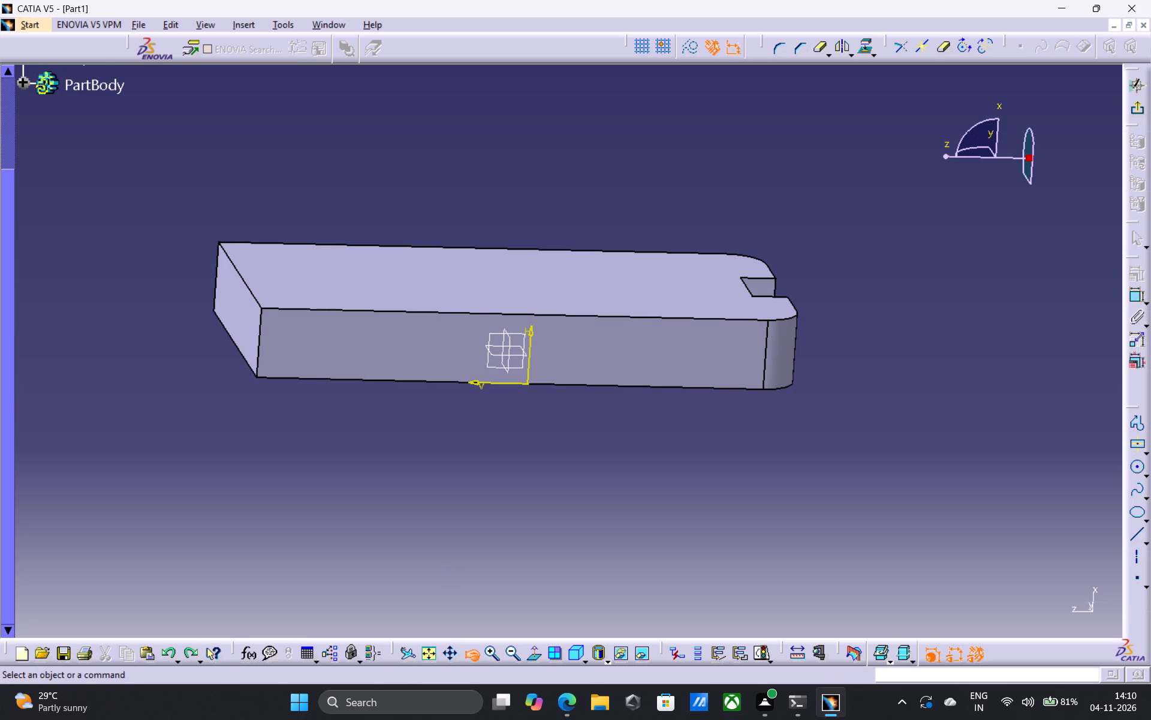
left_click_drag(318, 344, 300, 341)
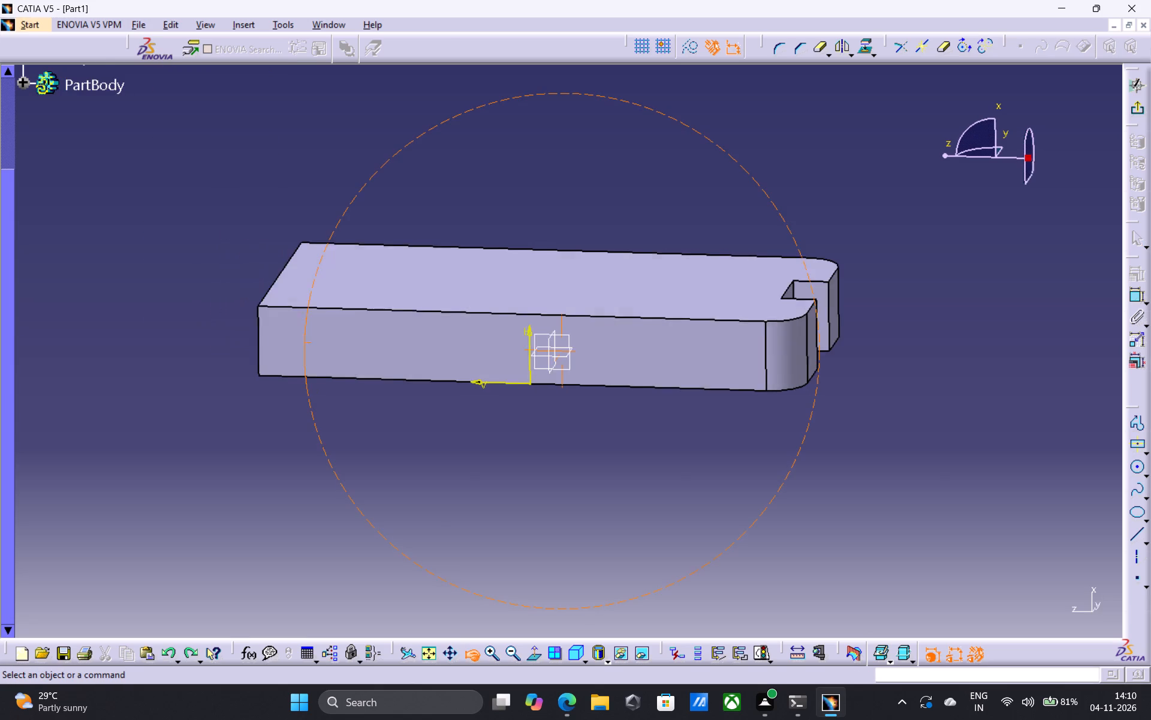
left_click_drag(300, 341, 309, 349)
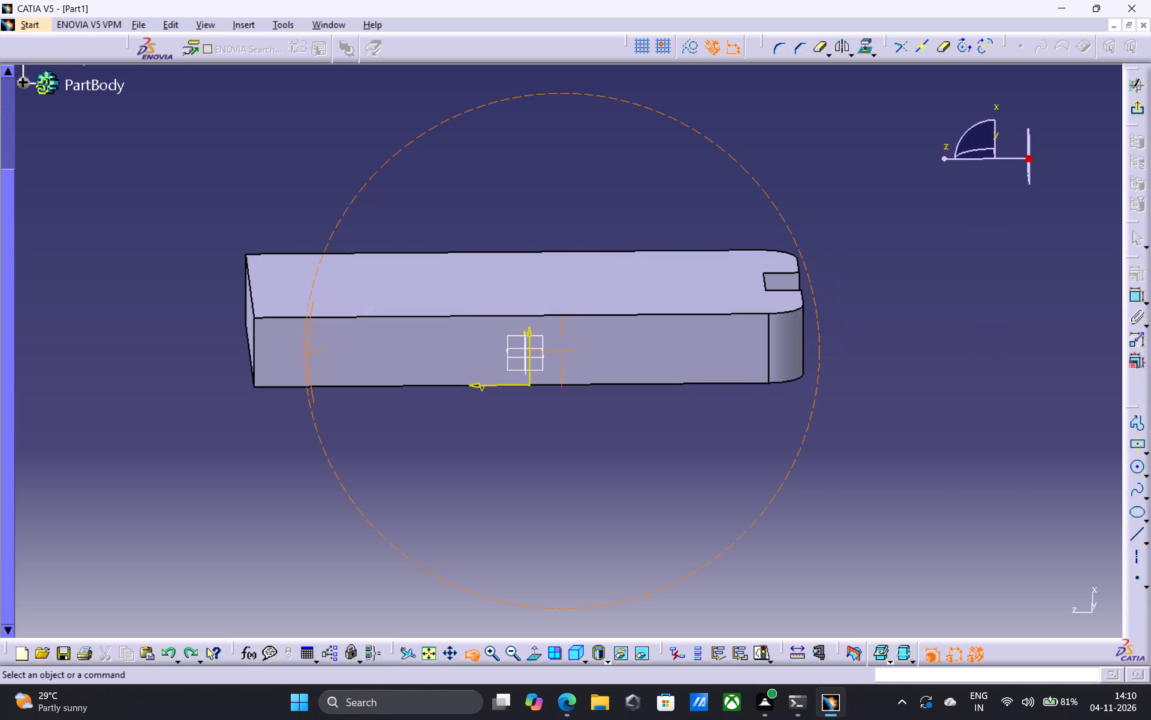
left_click_drag(309, 349, 302, 343)
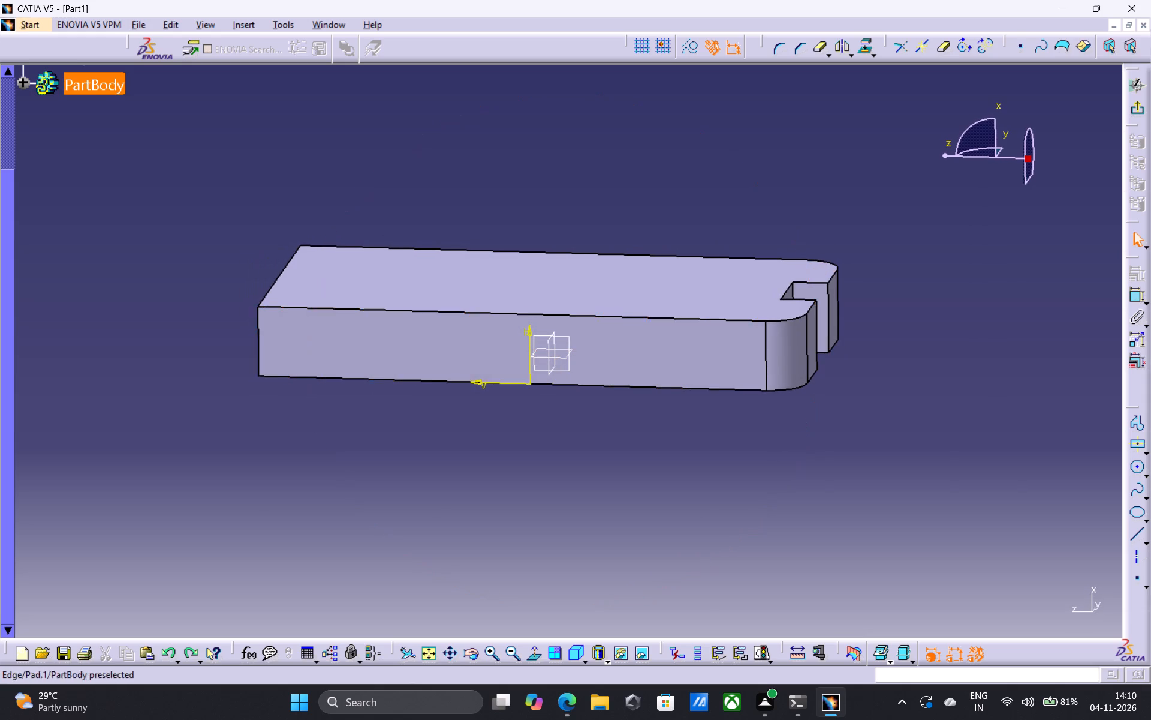
left_click(472, 656)
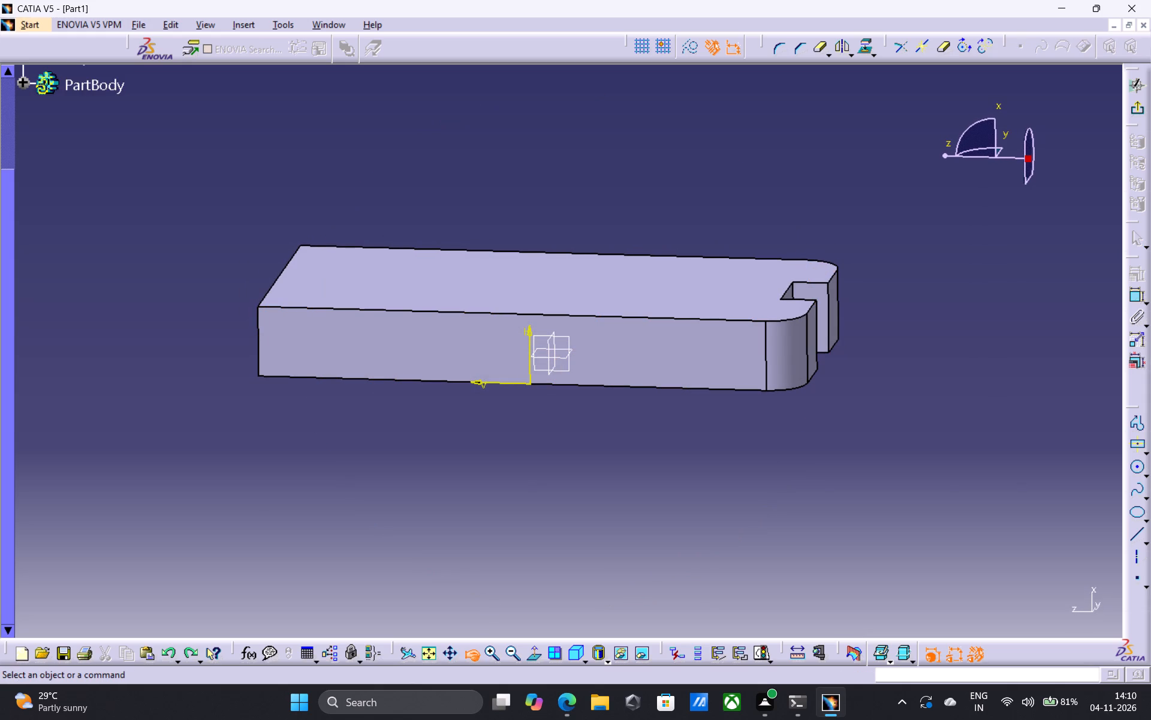
left_click_drag(495, 347, 512, 342)
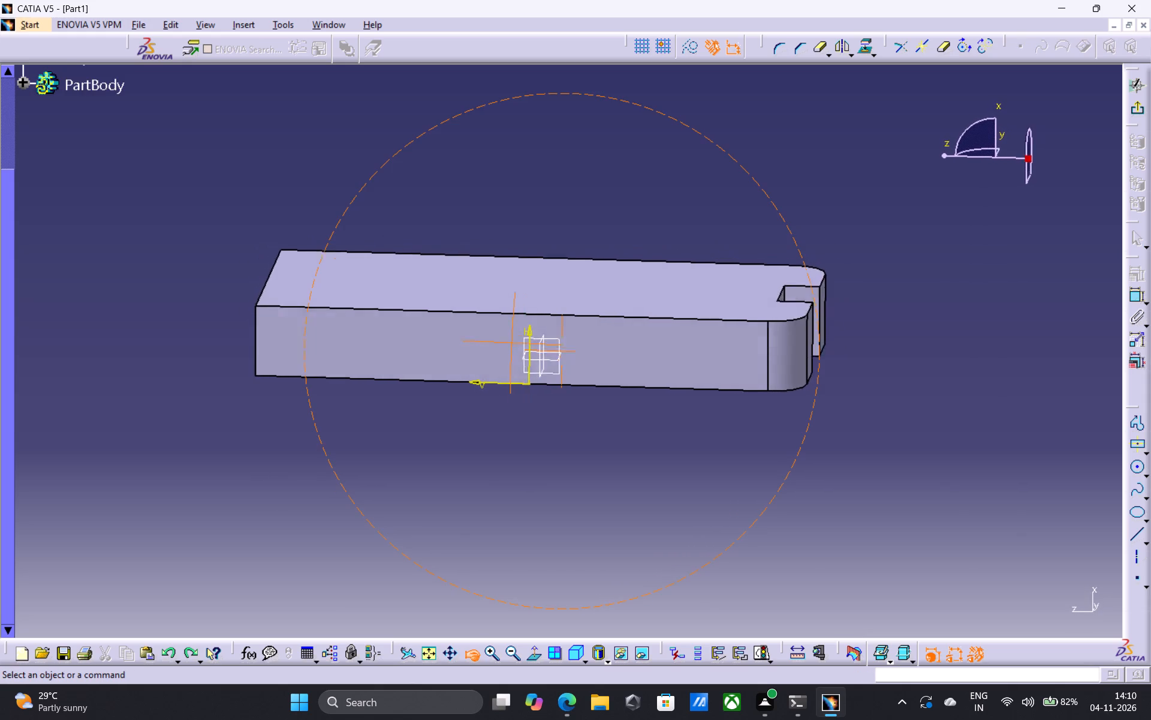
left_click_drag(512, 342, 497, 338)
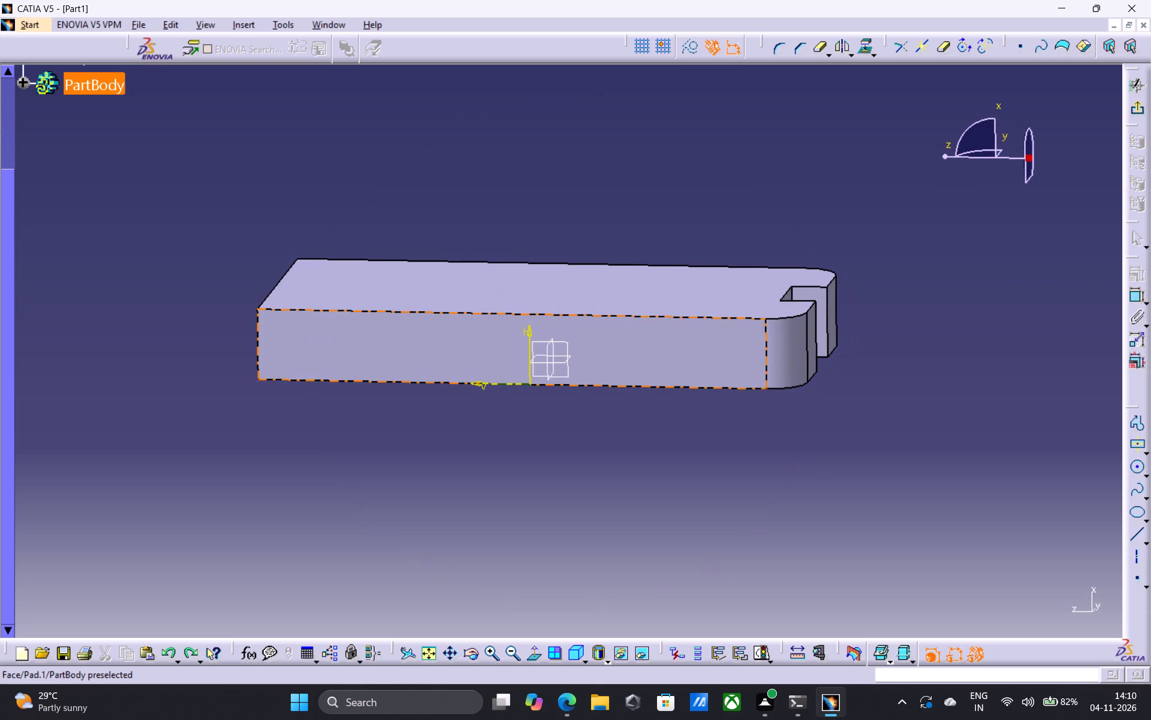
middle_click_drag(578, 349, 660, 392)
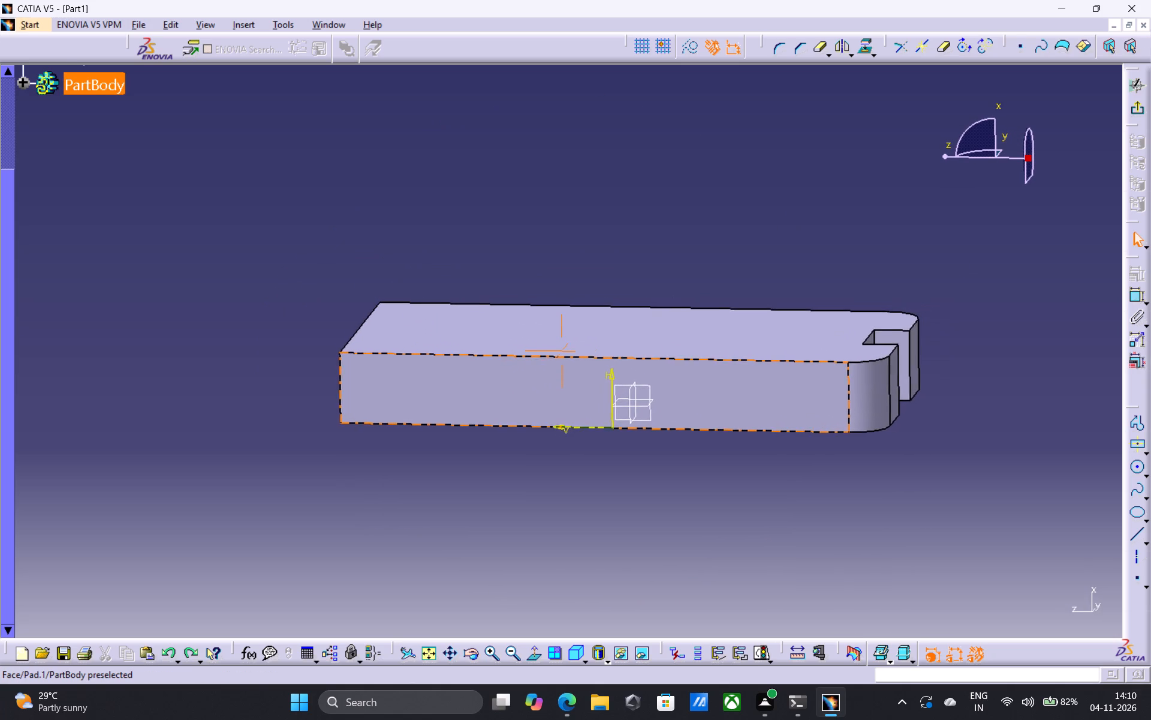
middle_click_drag(660, 392, 656, 391)
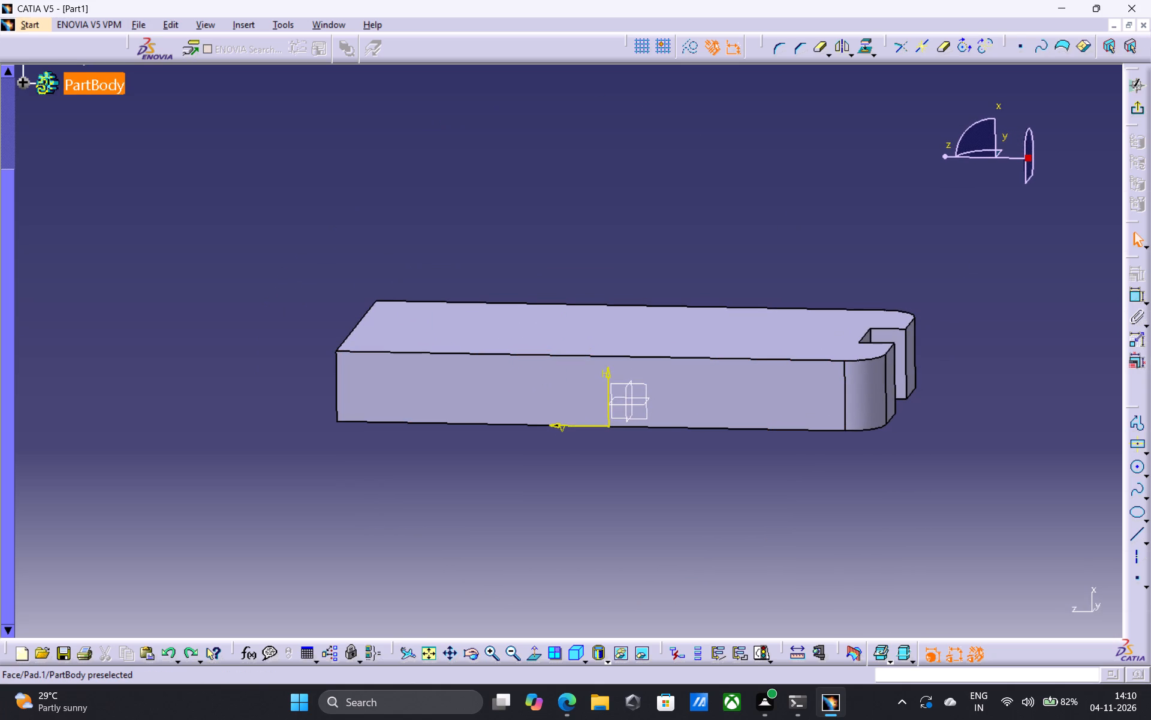
left_click(471, 657)
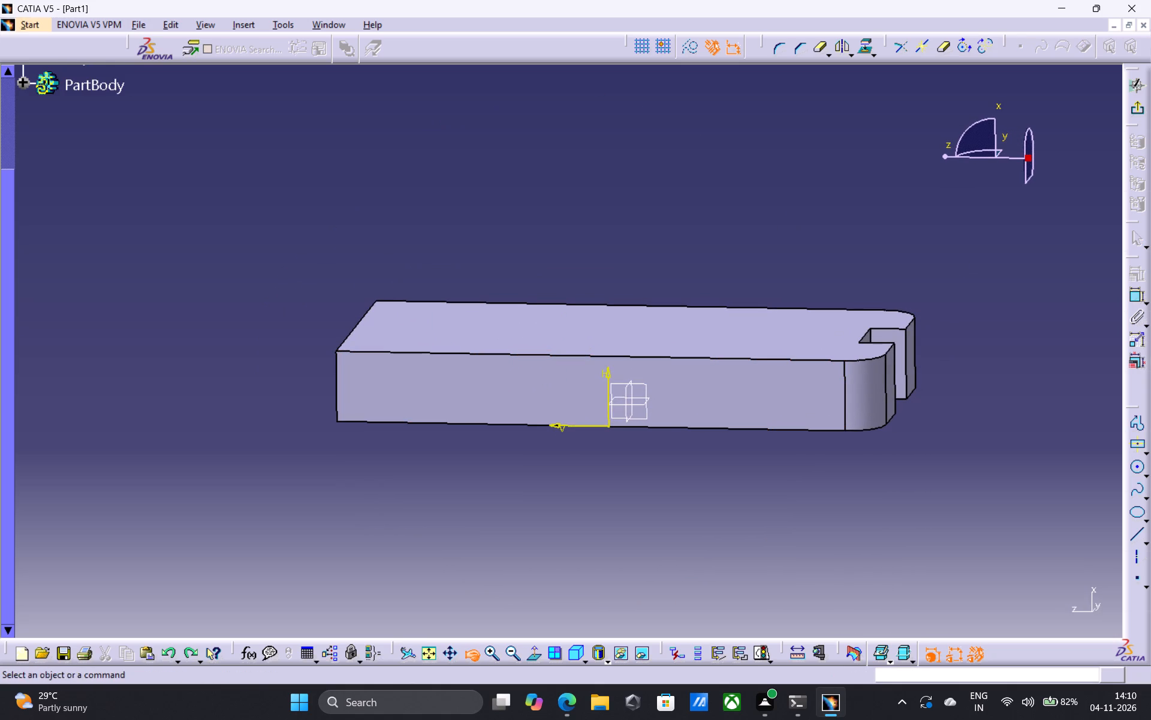
left_click_drag(706, 404, 718, 397)
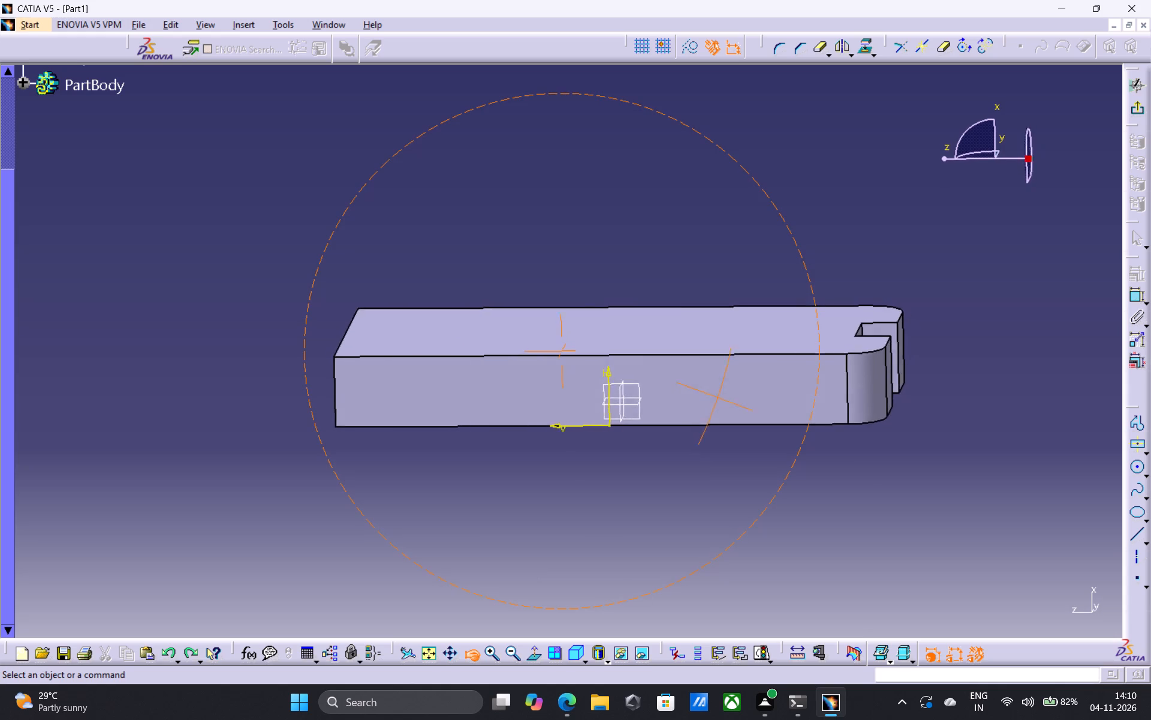
left_click_drag(718, 397, 727, 408)
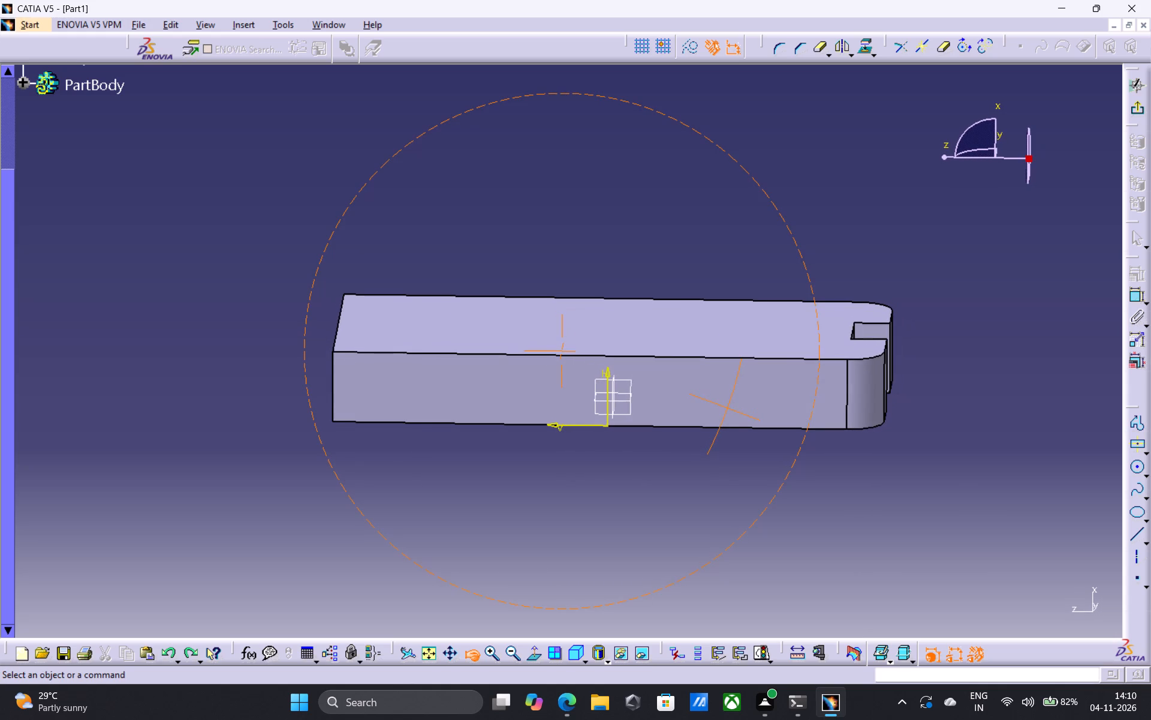
left_click_drag(727, 408, 727, 403)
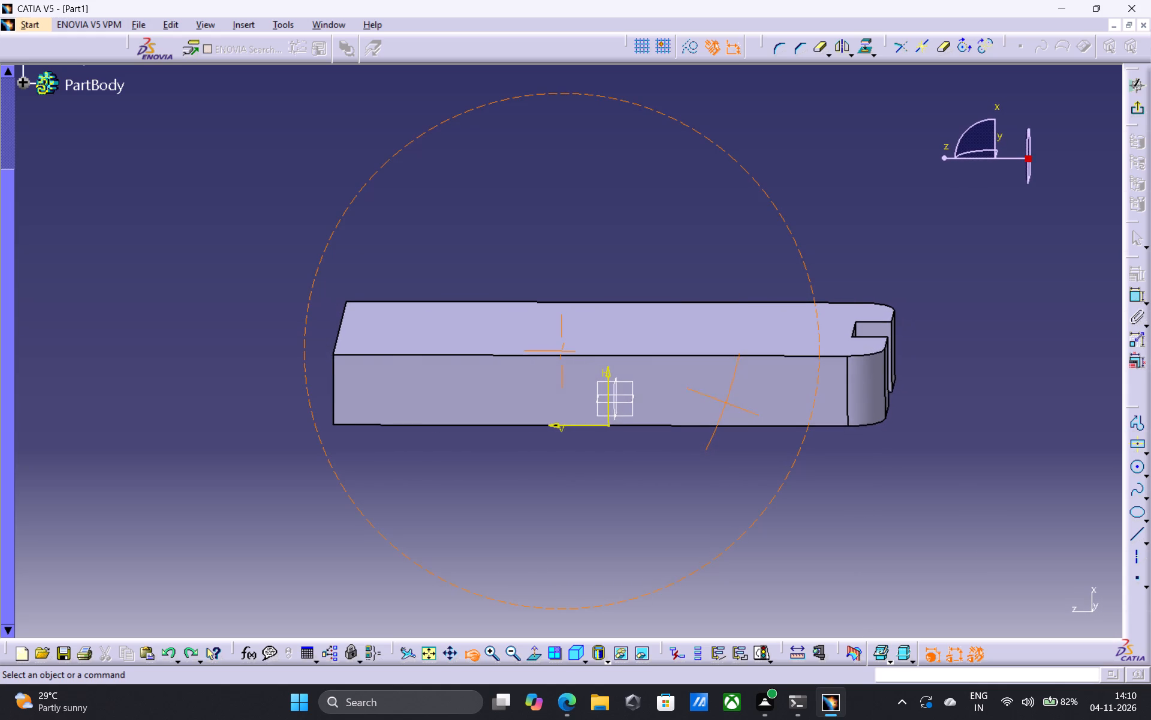
left_click_drag(727, 403, 734, 403)
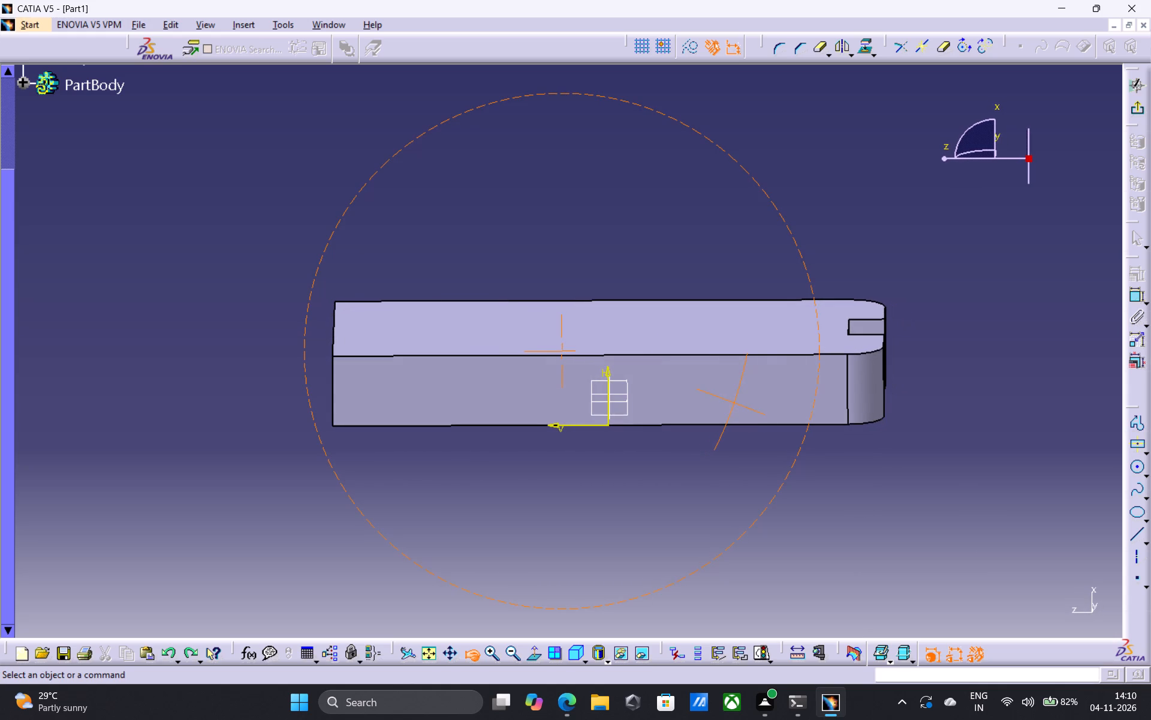
left_click_drag(734, 403, 736, 405)
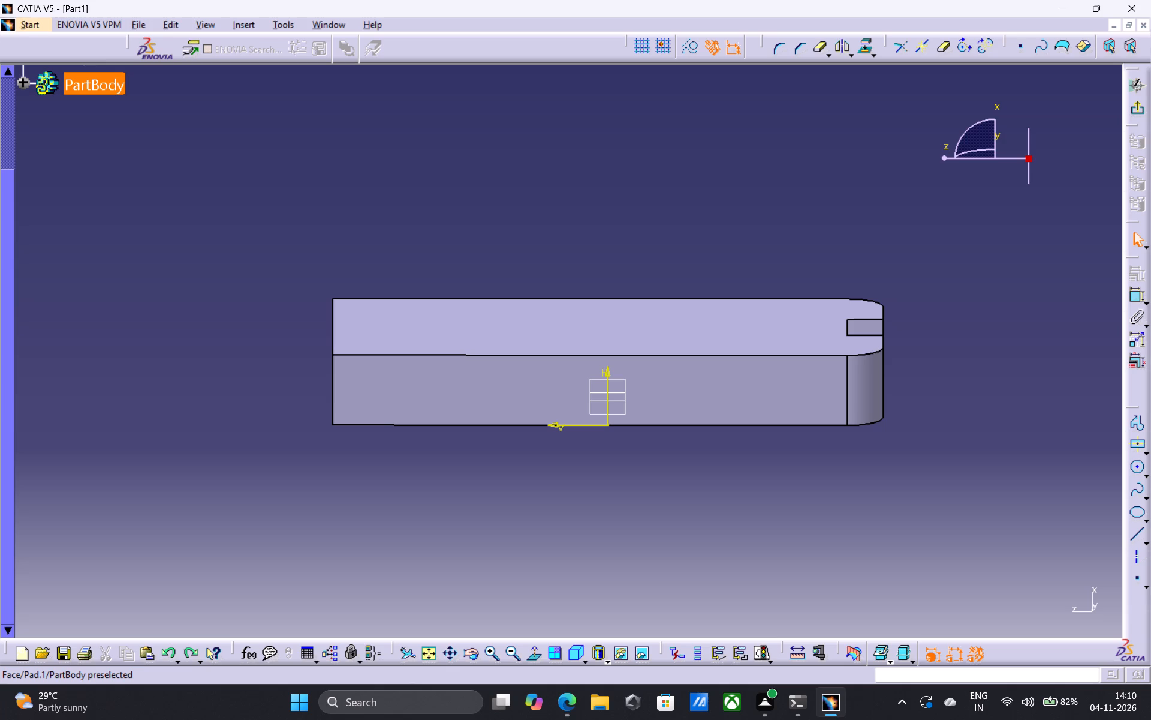
key("Escape")
key("Escape")
key("Escape")
key("Escape")
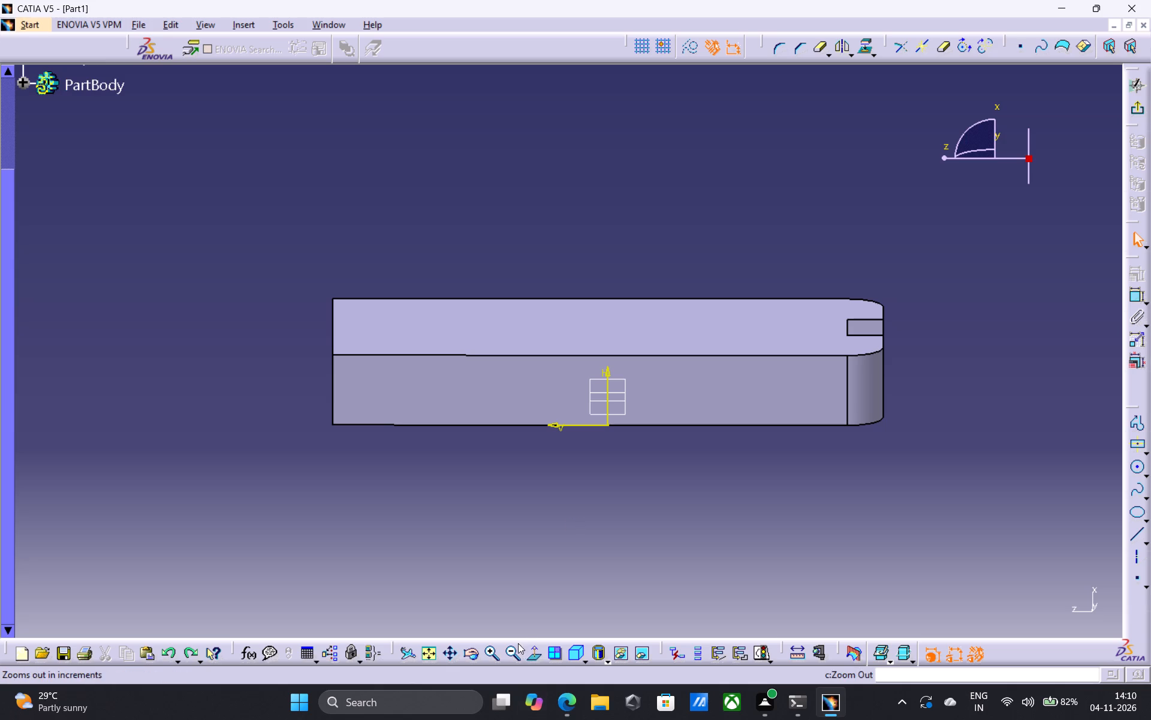
left_click(467, 651)
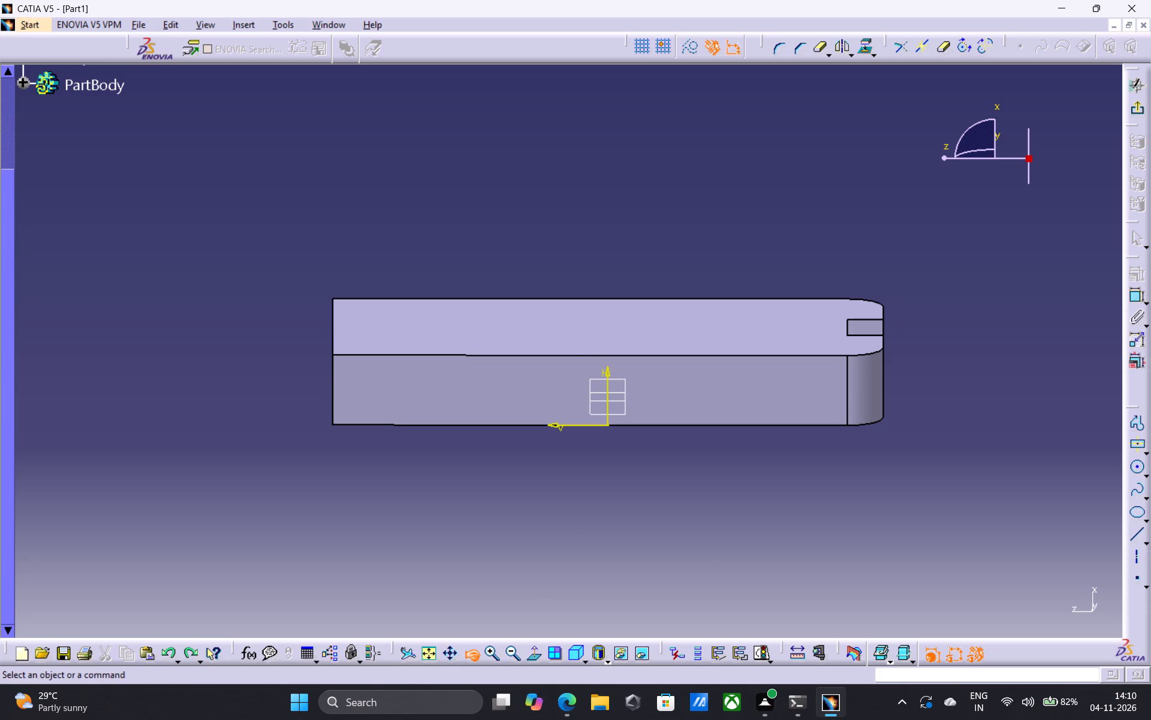
left_click(675, 387)
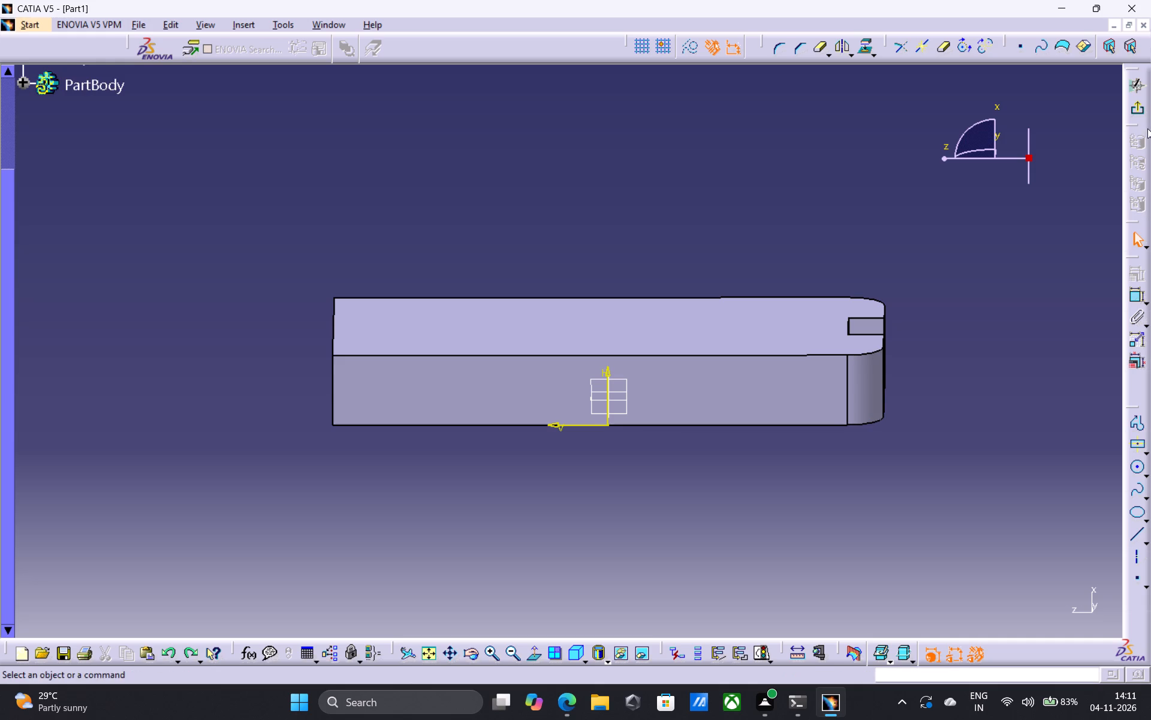
left_click(1133, 107)
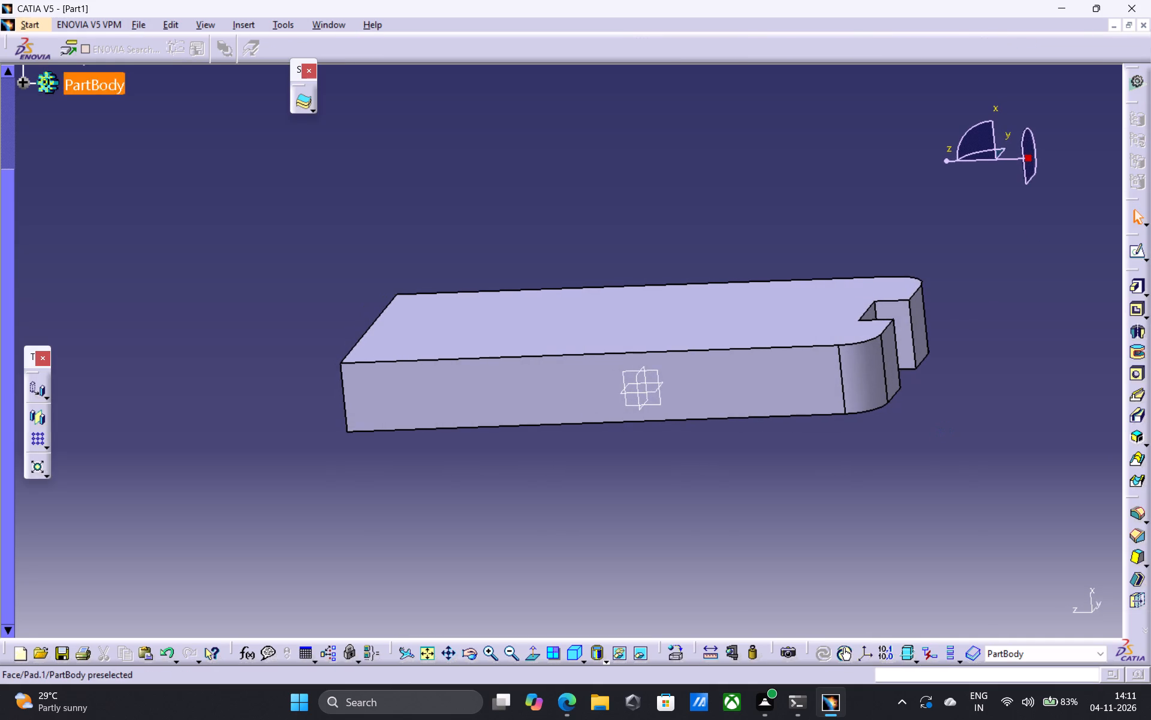
Open a new sketch on the zx reference plane.
left_click(468, 656)
left_click_drag(669, 398, 462, 400)
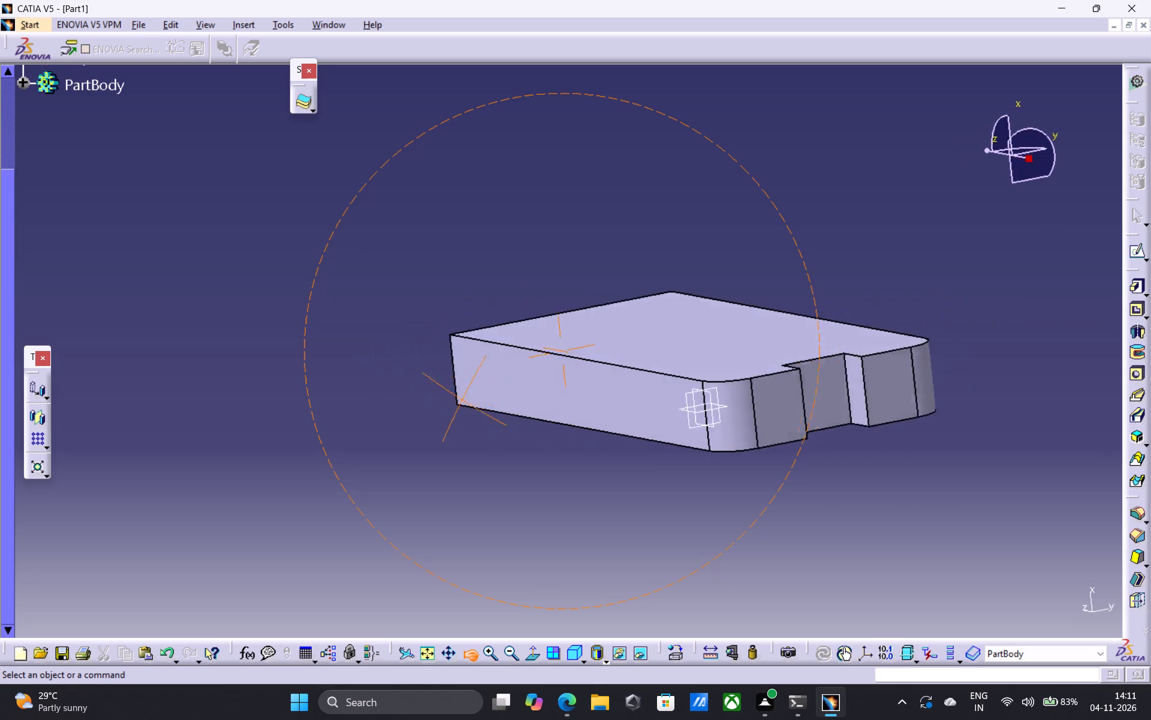
left_click_drag(462, 400, 387, 395)
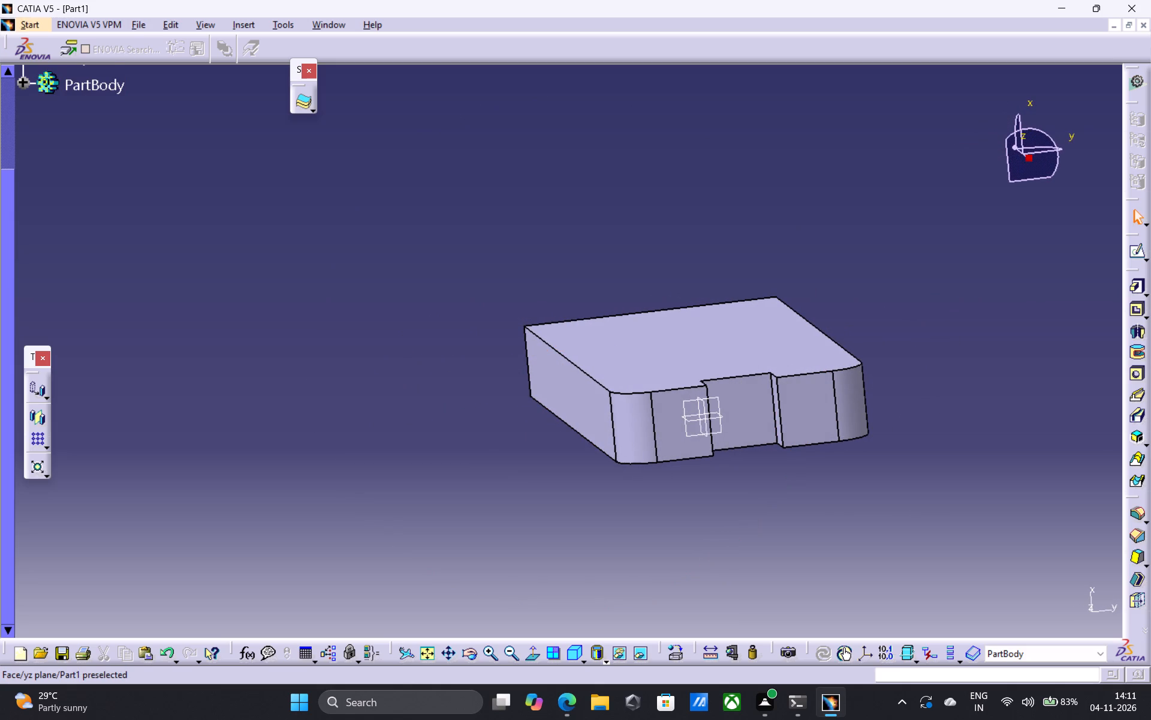
left_click(703, 409)
left_click(1140, 252)
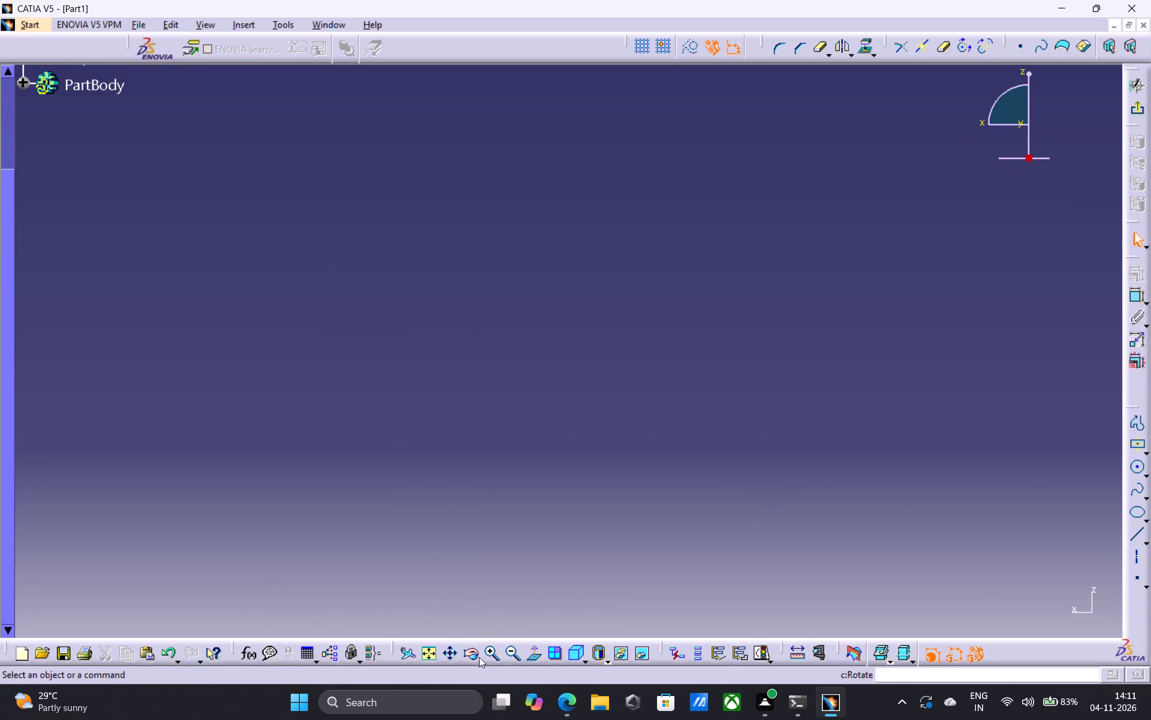
left_click(434, 654)
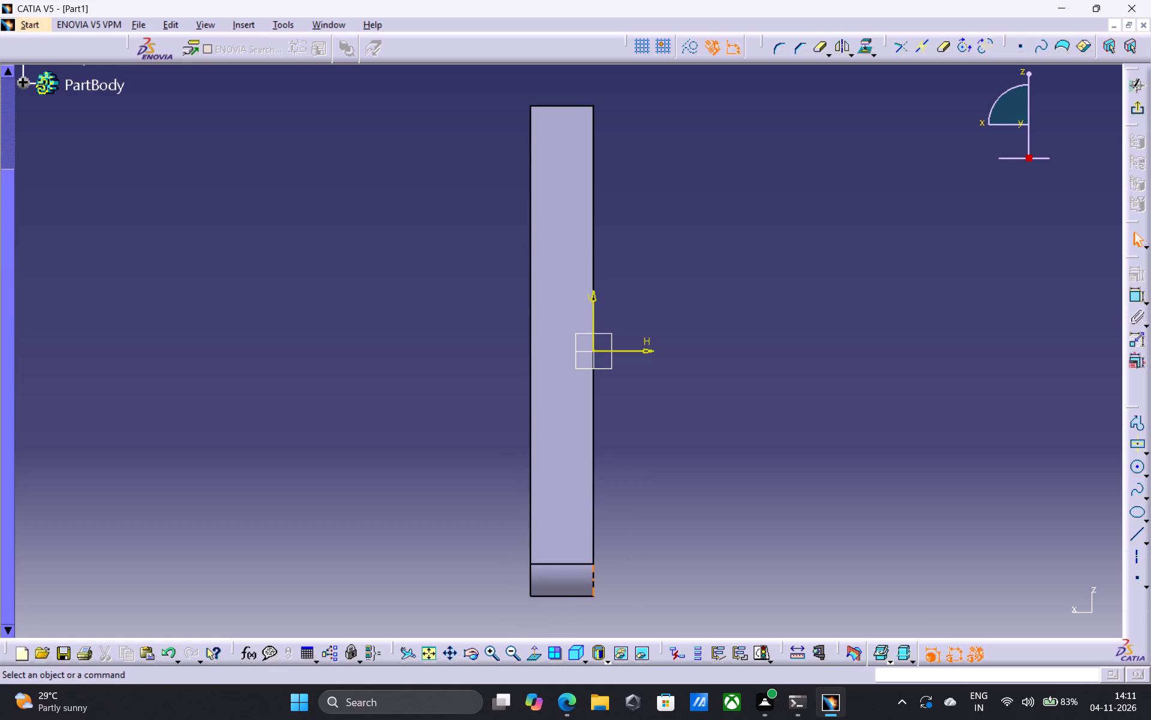
left_click(468, 655)
left_click_drag(478, 545, 568, 527)
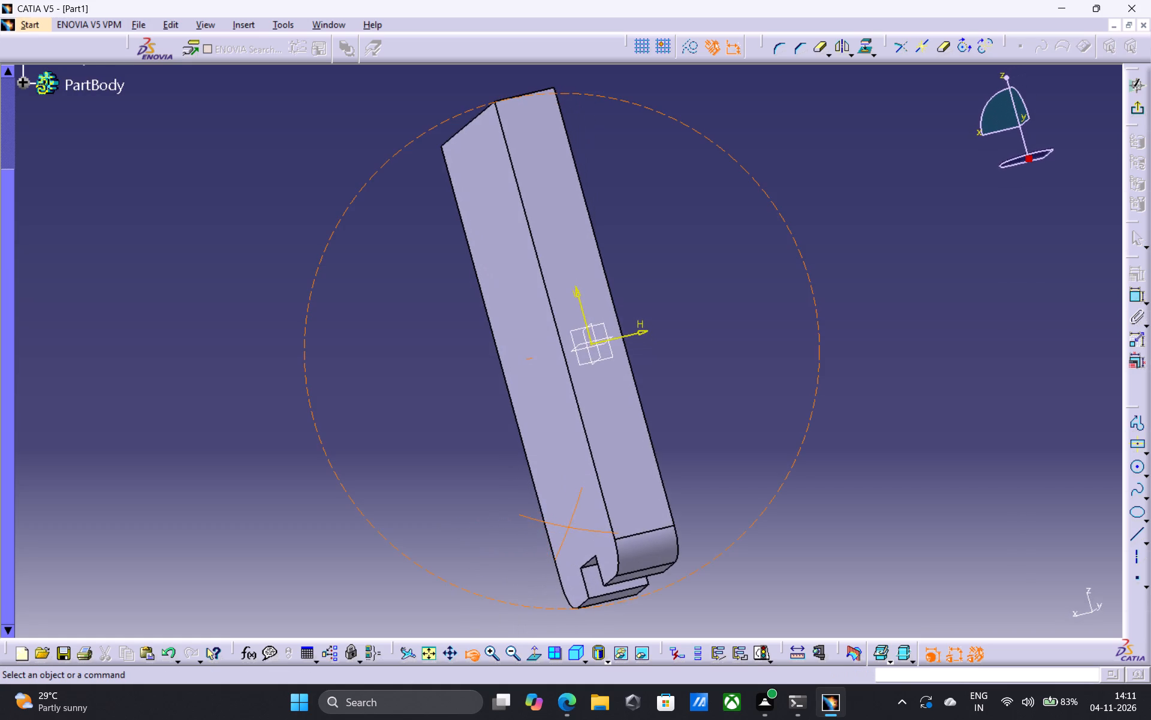
left_click_drag(568, 527, 475, 551)
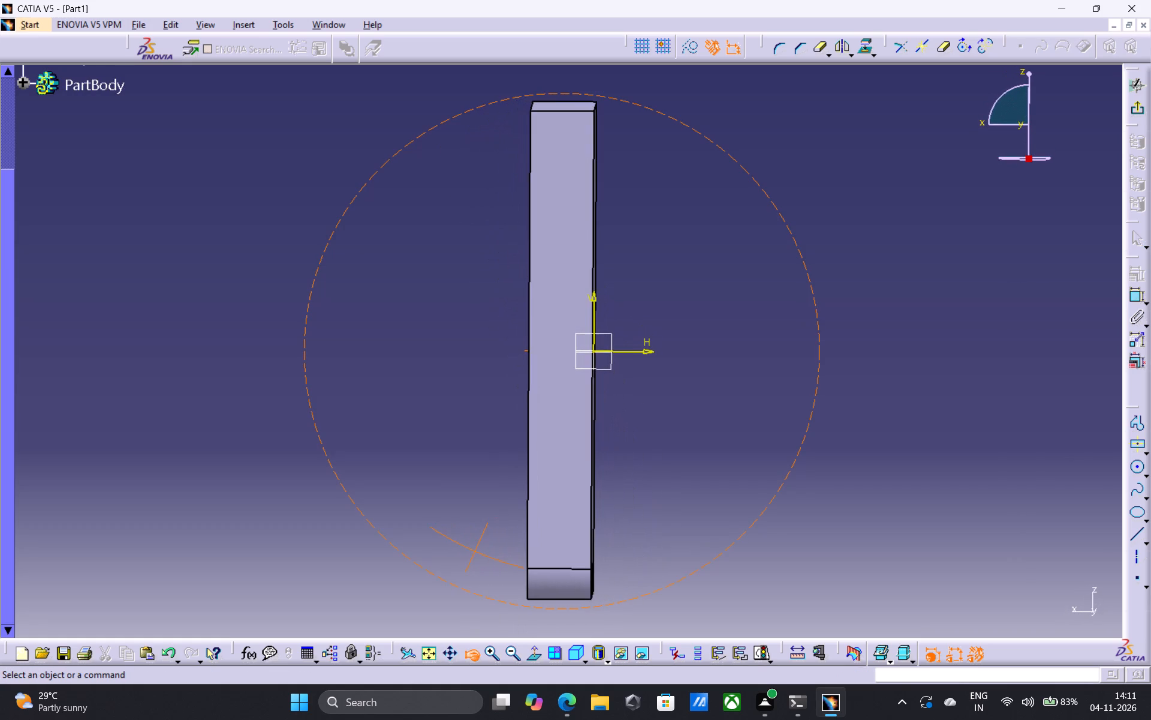
left_click_drag(475, 551, 480, 554)
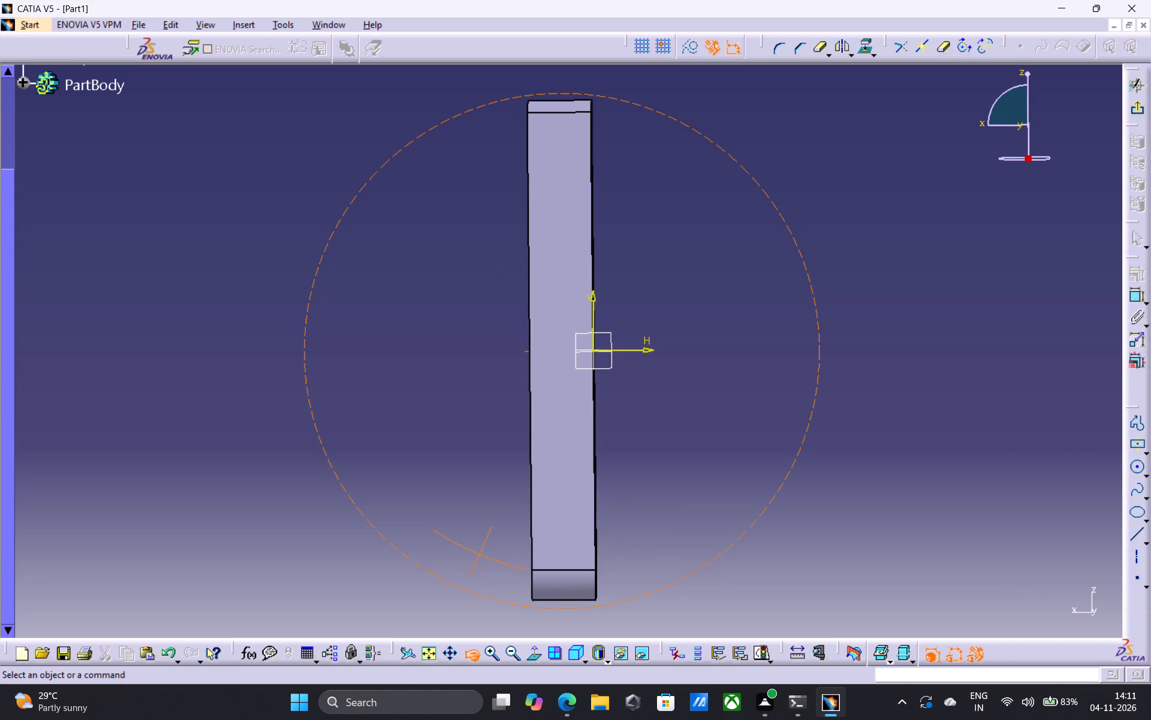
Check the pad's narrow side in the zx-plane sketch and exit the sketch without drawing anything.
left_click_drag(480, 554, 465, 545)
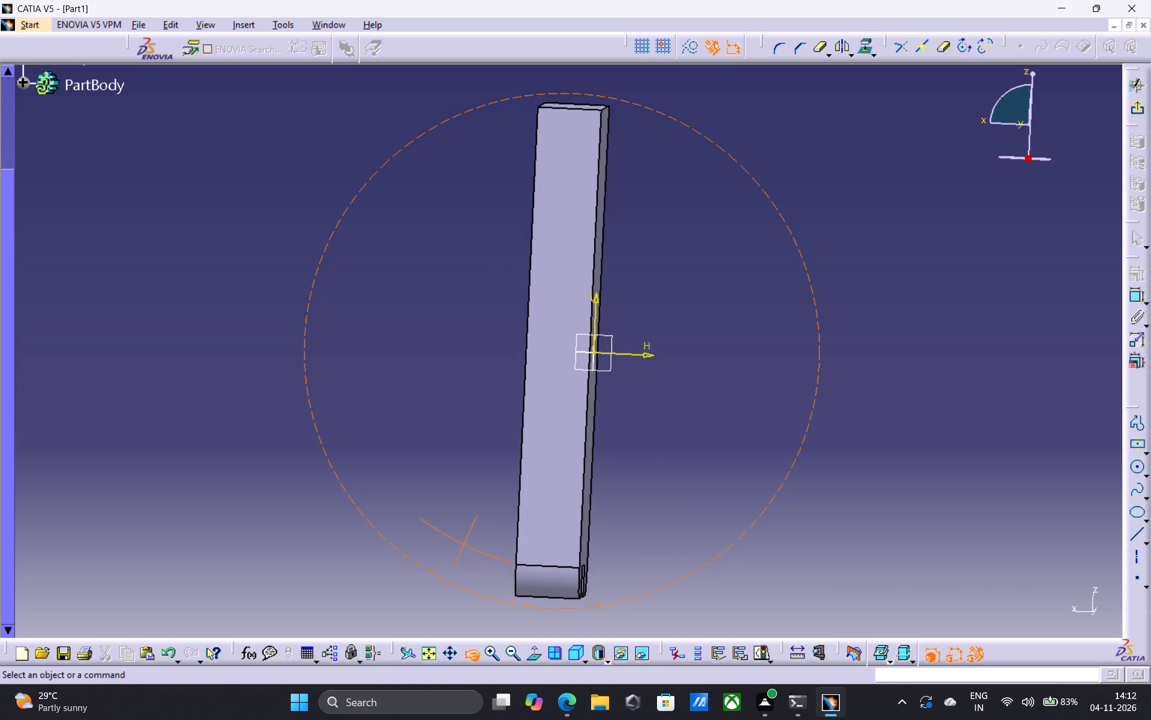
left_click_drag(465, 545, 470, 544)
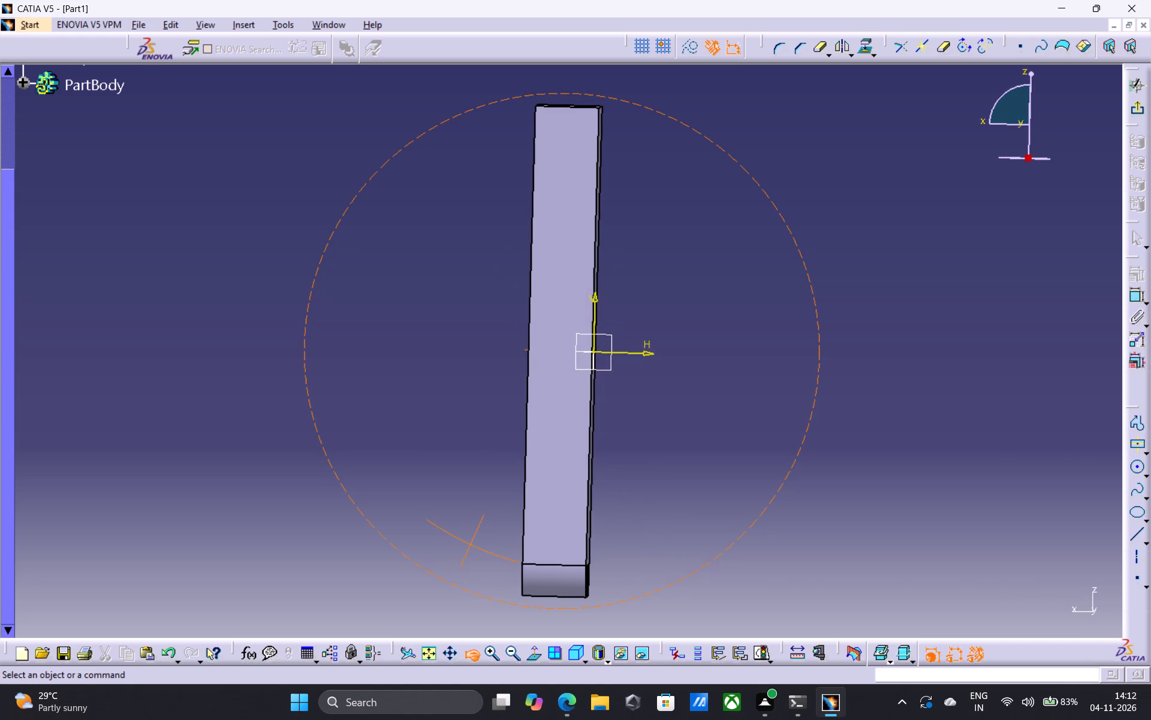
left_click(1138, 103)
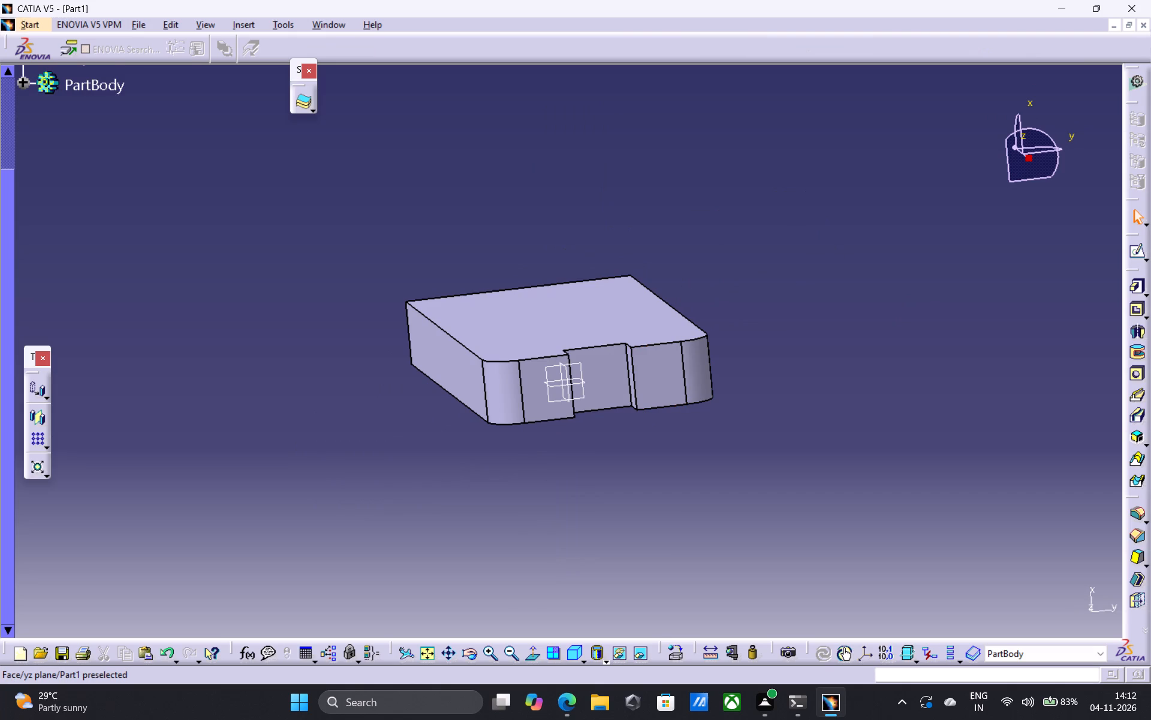
Open a new sketch on the zx plane and draw a circle of about 13 mm radius, clear of the pad on the positive H side.
left_click(567, 374)
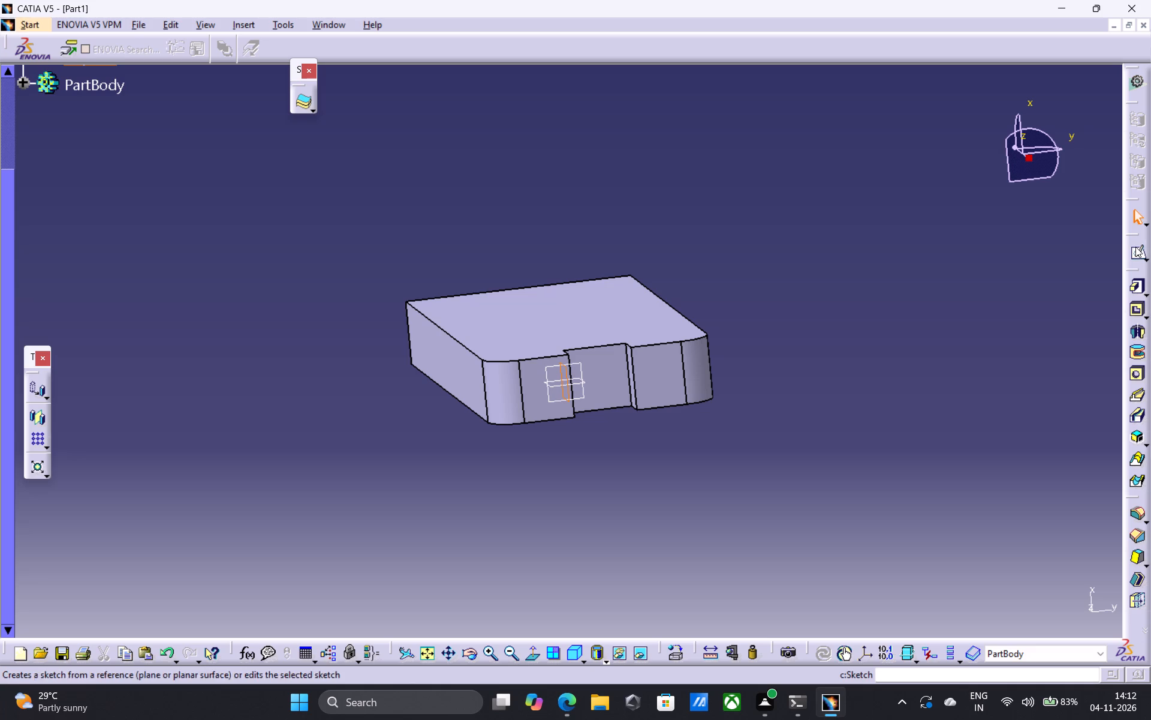
left_click(1141, 248)
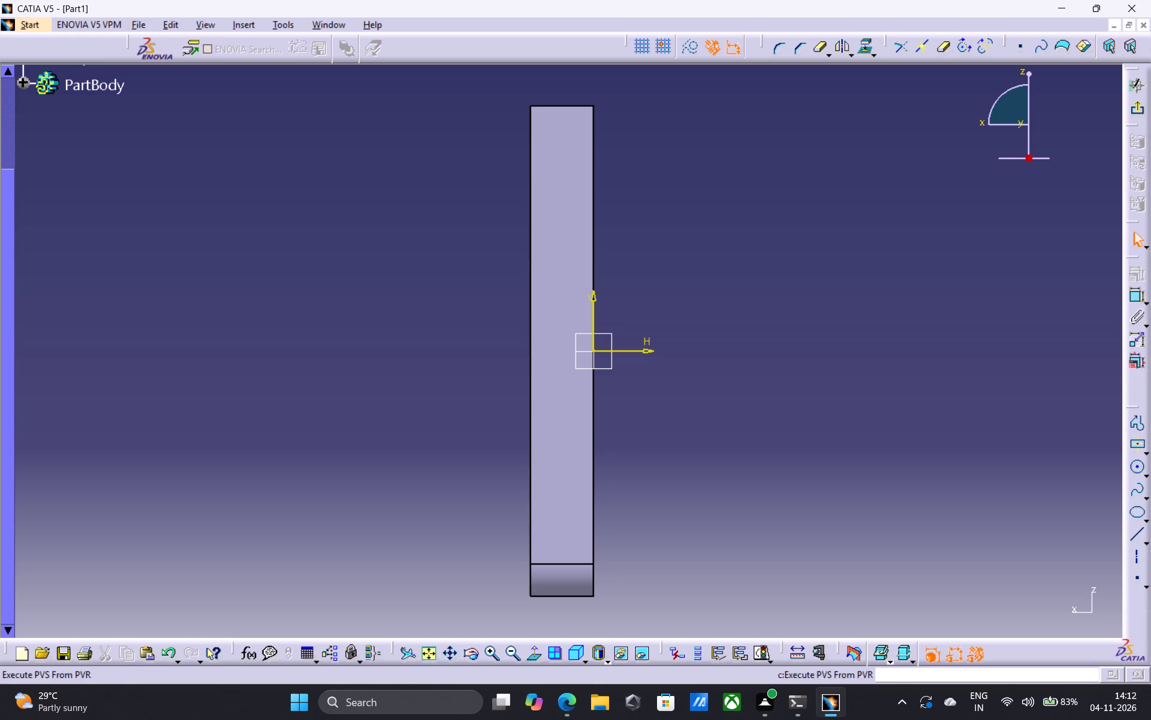
left_click(1140, 467)
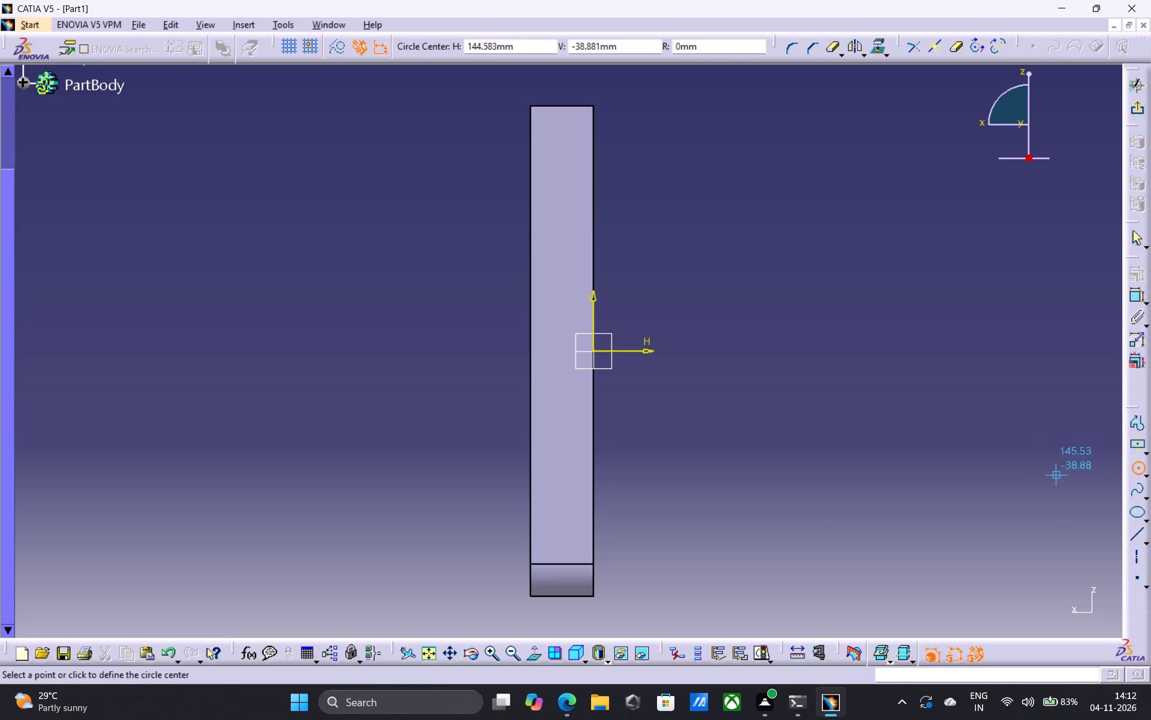
left_click(1009, 466)
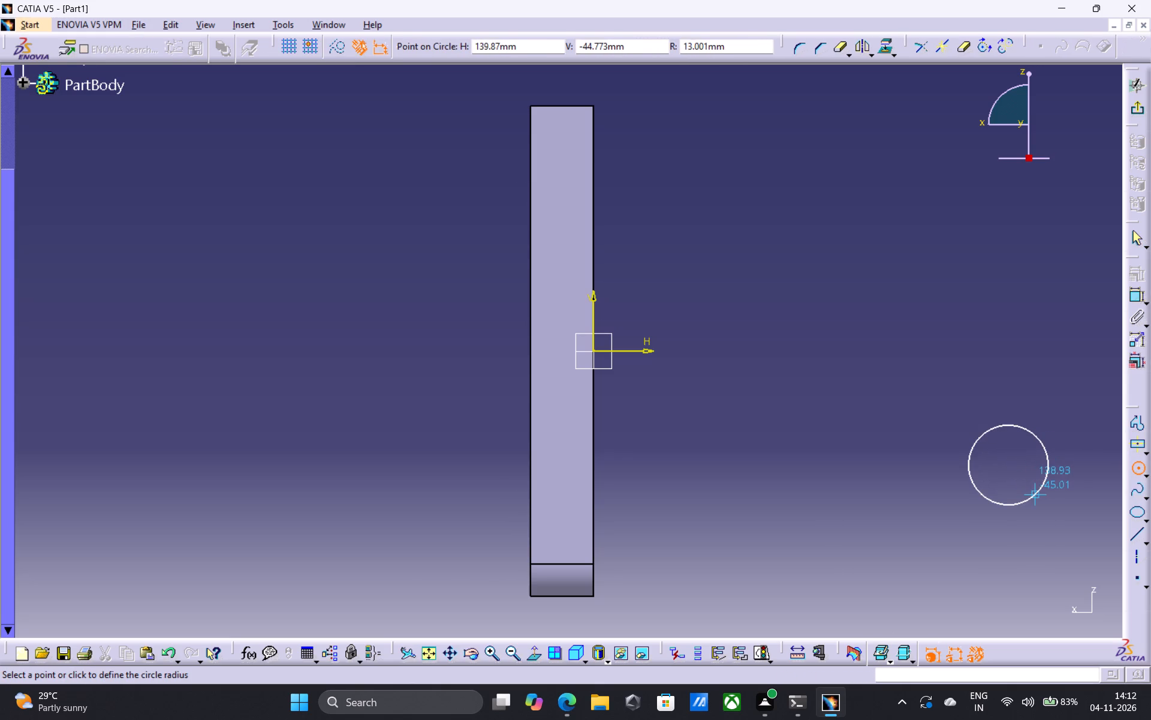
left_click(1038, 494)
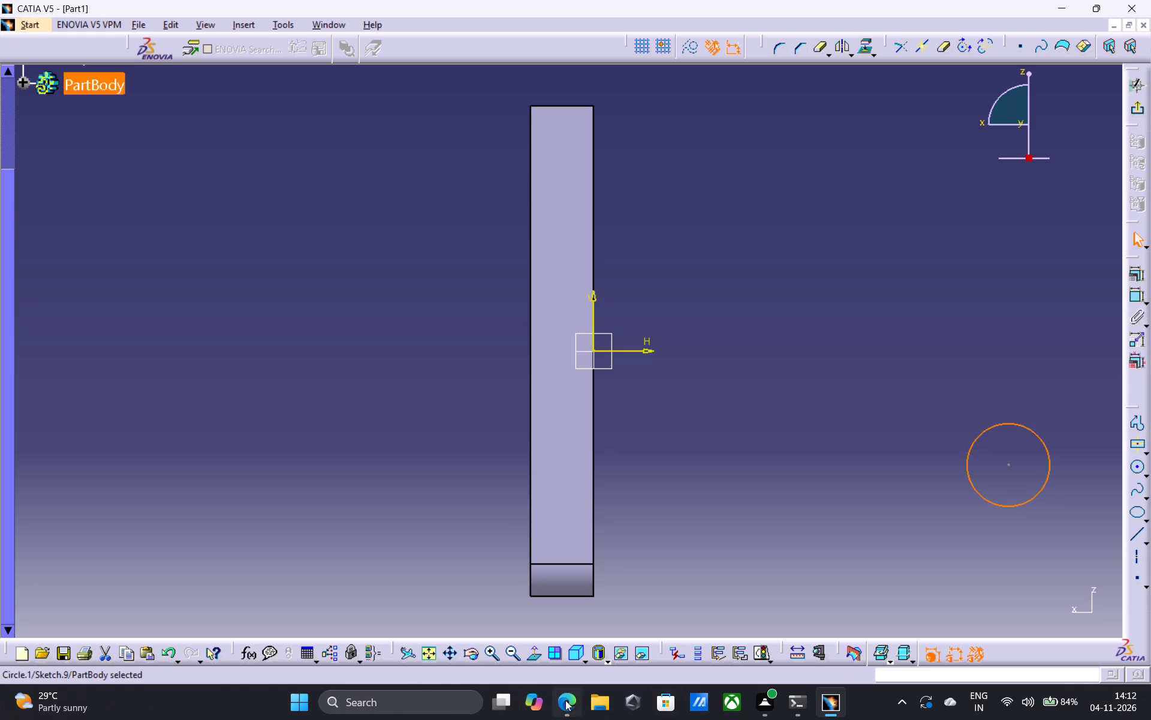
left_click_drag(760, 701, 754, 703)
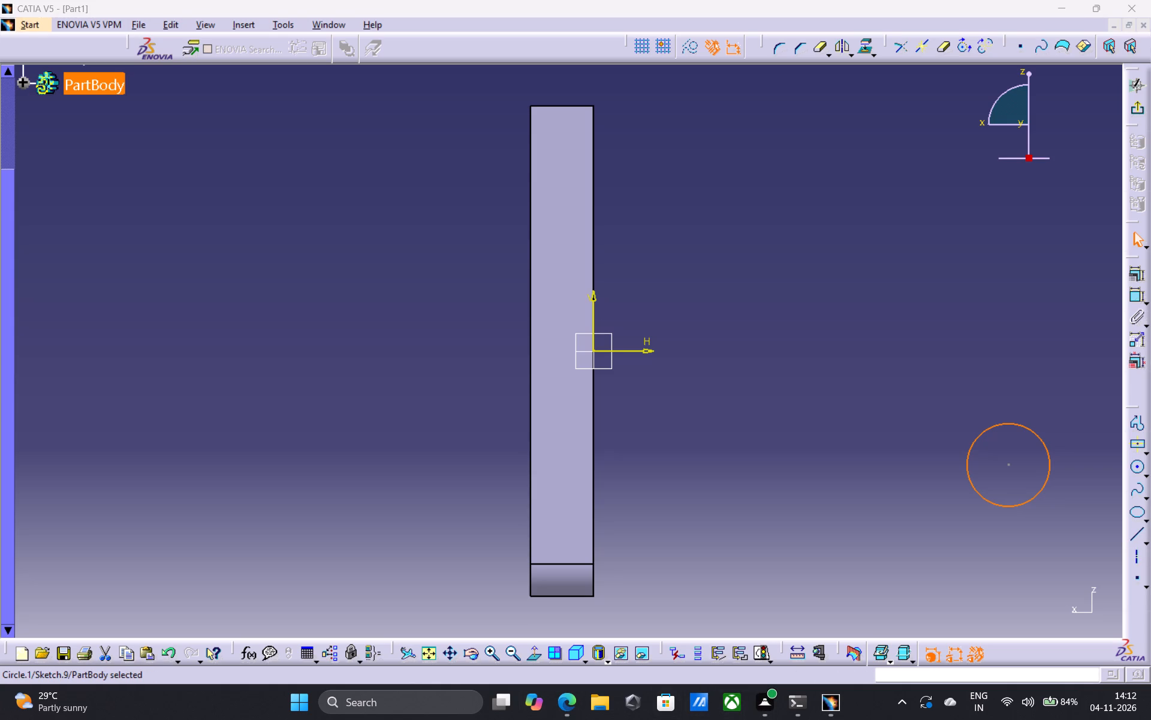
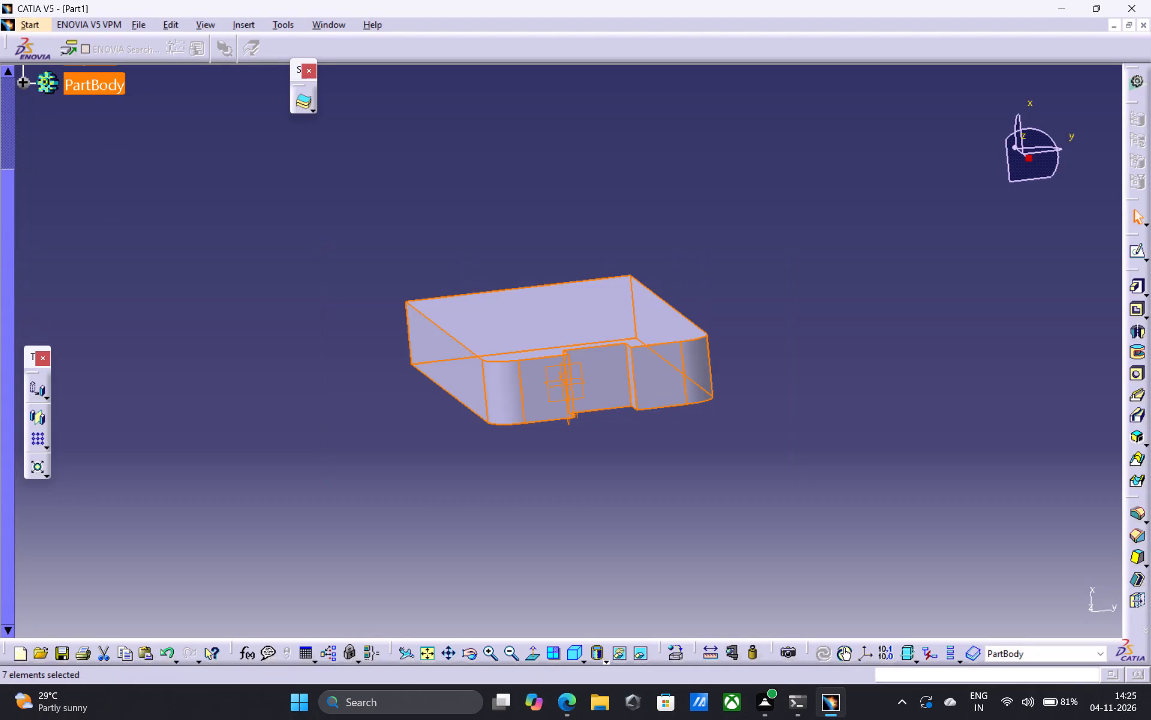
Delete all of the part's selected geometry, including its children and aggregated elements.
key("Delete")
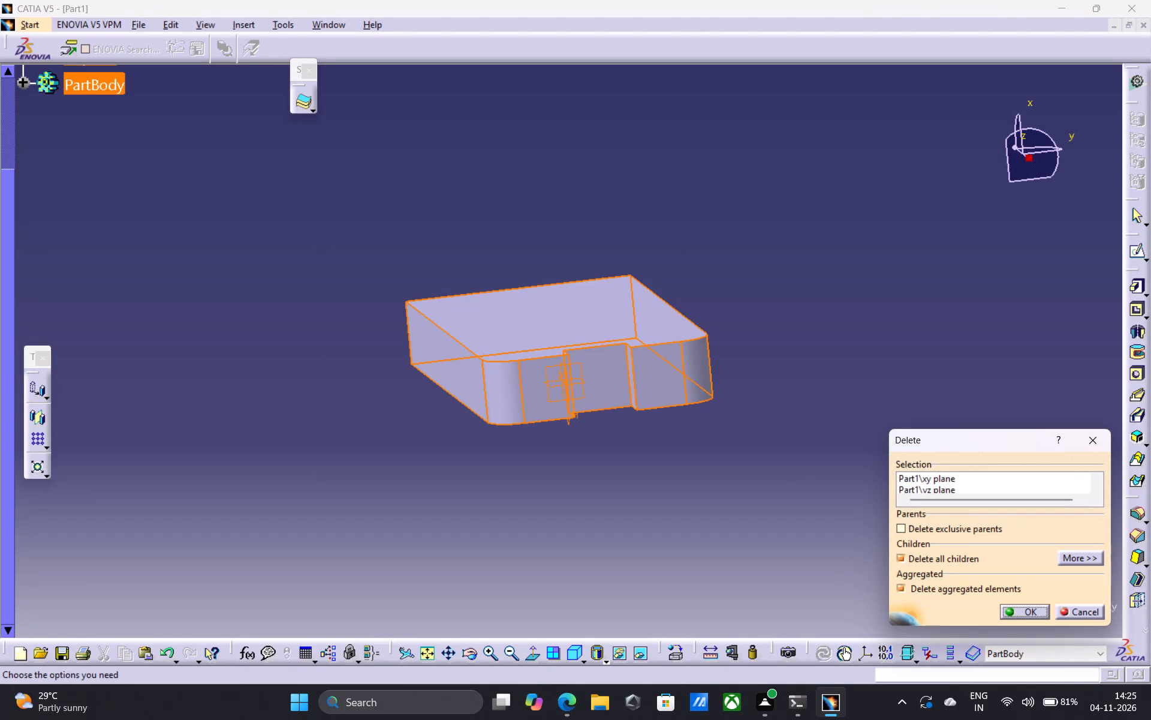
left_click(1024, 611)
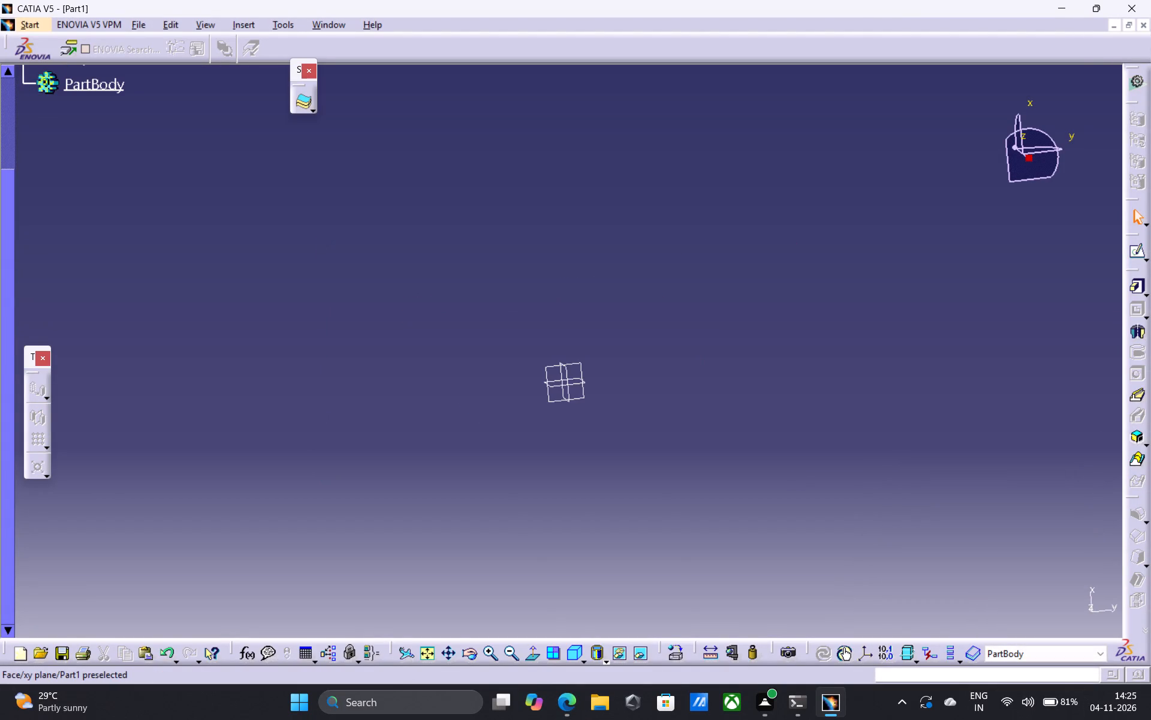
Close the emptied part document.
left_click(1145, 32)
left_click(1145, 21)
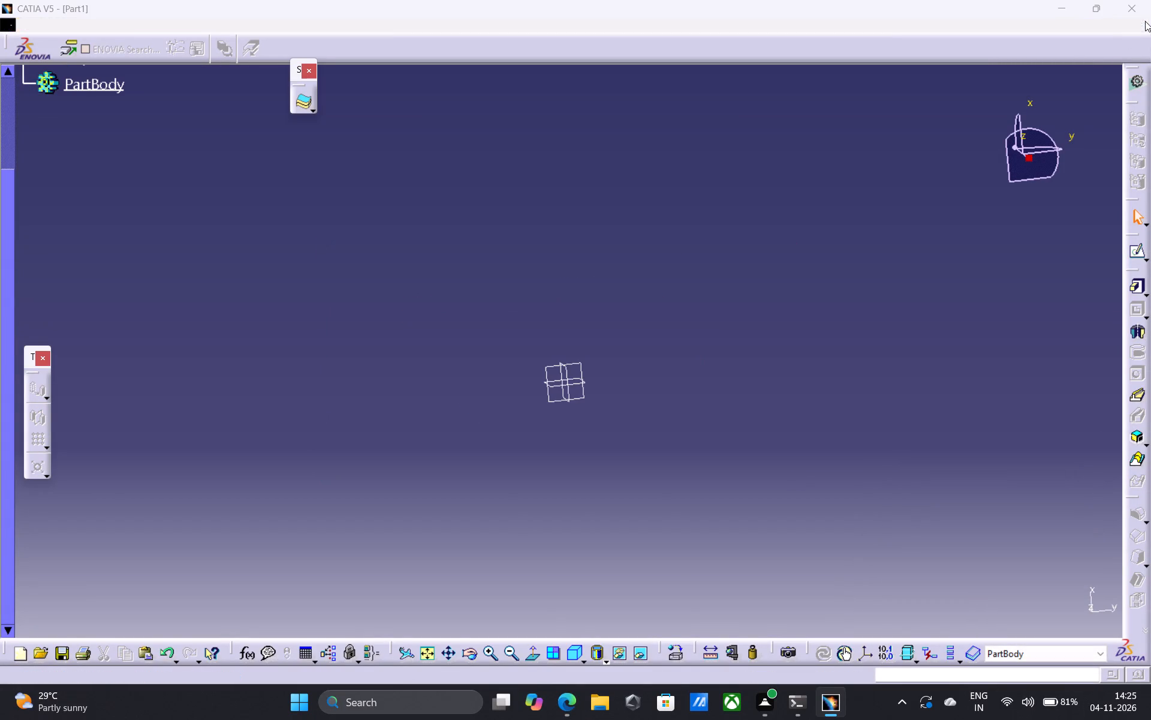
left_click(610, 376)
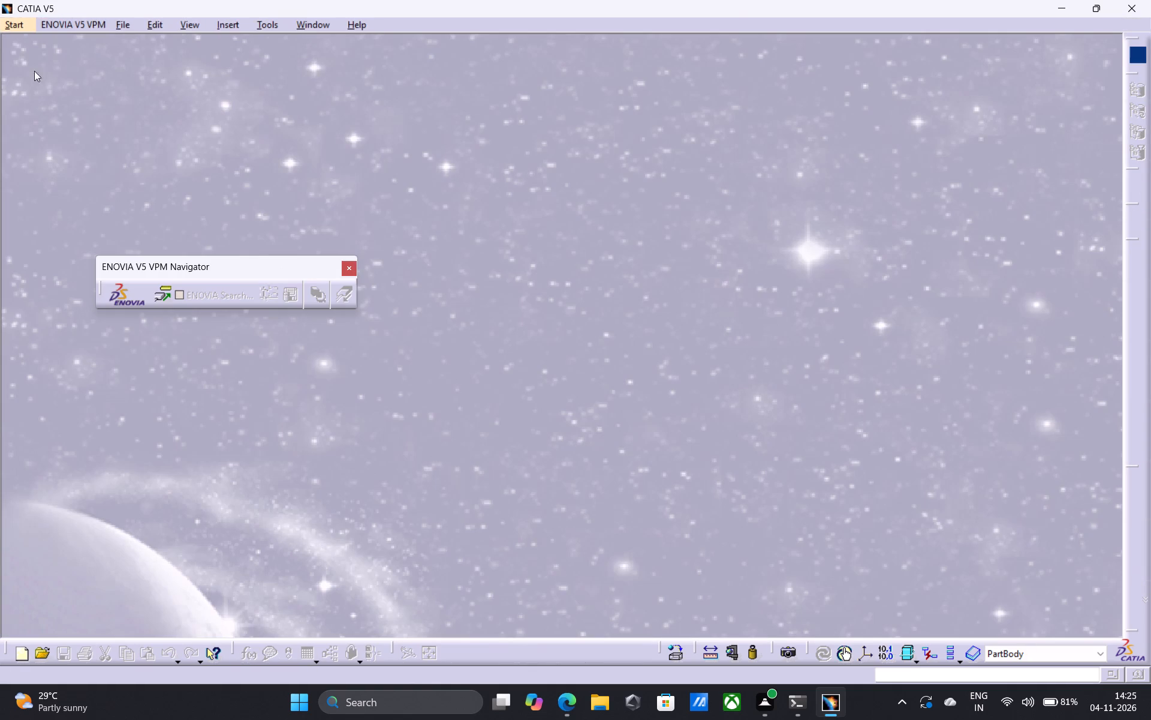
Create a new mechanical design part named Part1 with hybrid design enabled.
left_click(6, 20)
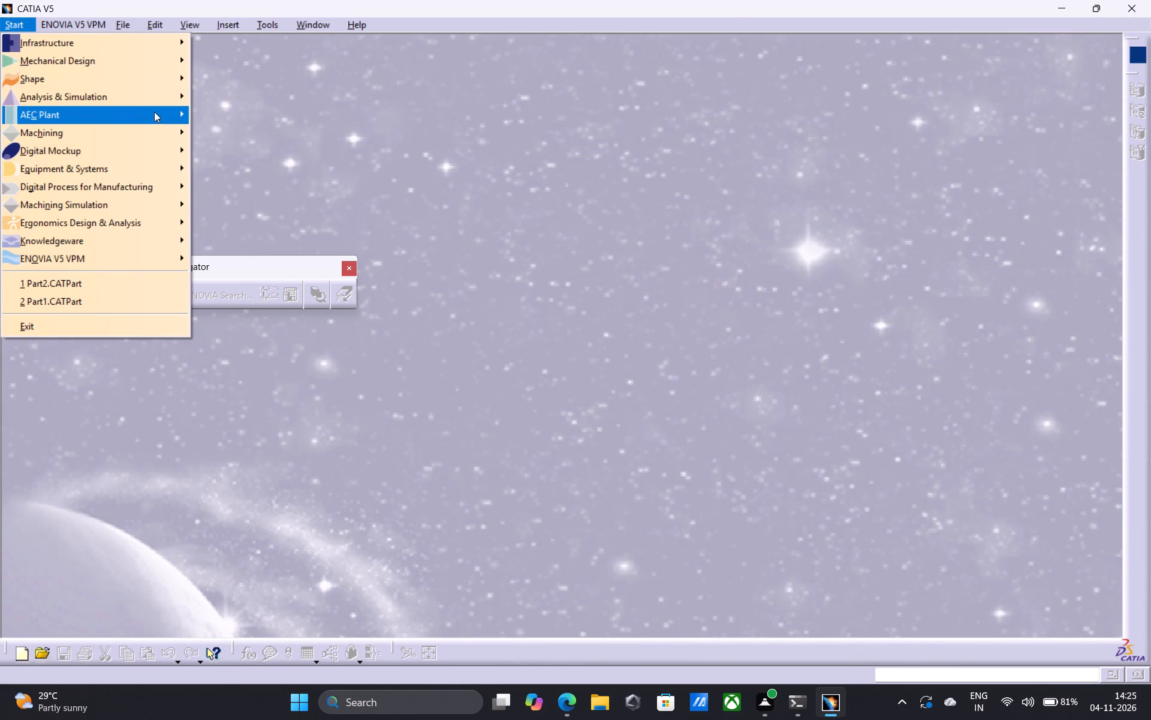
left_click(243, 62)
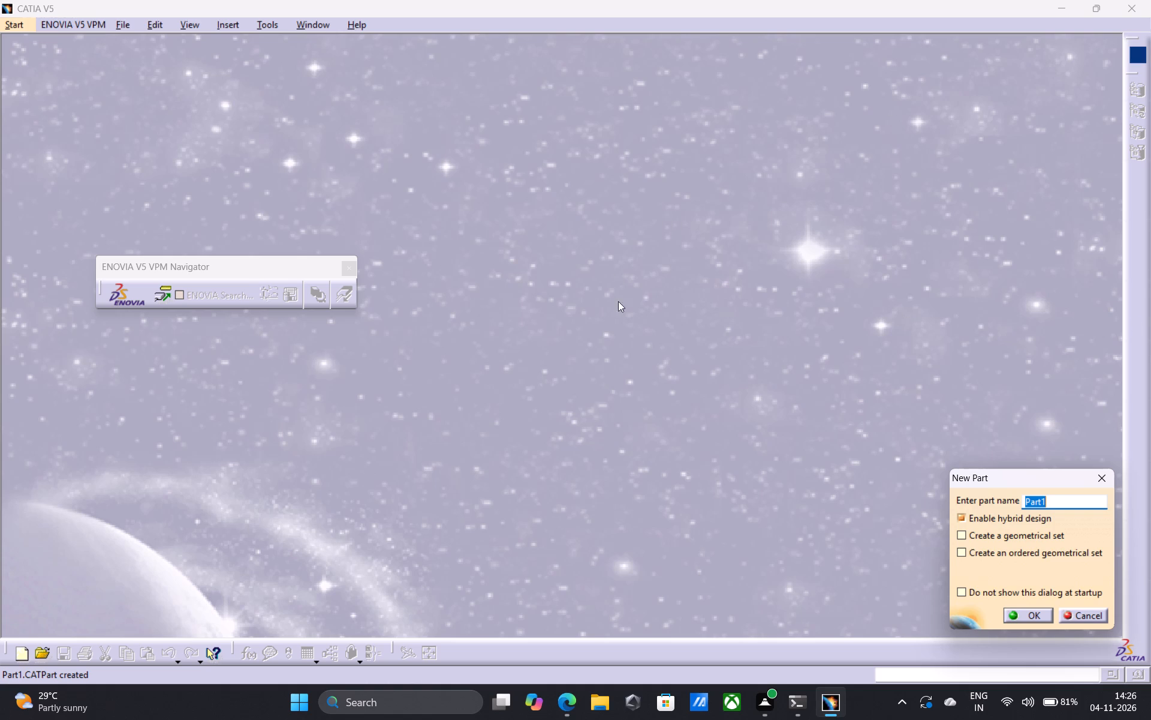
left_click(1022, 614)
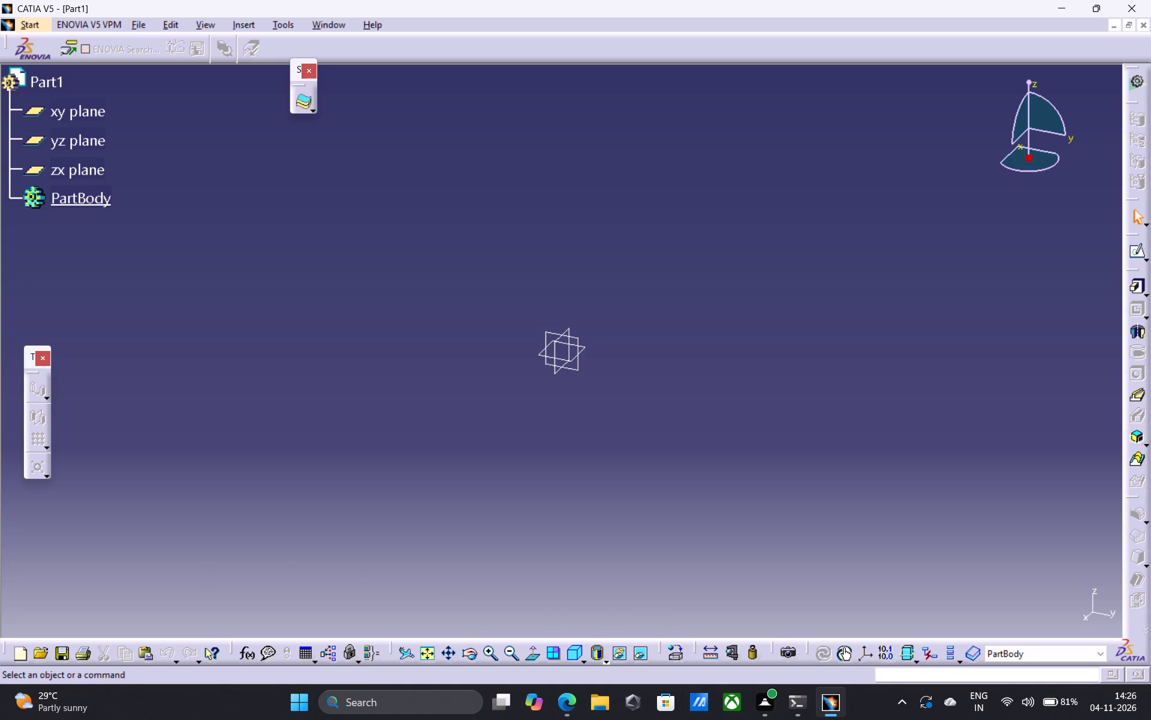
Sketch a centred rectangle about 225 mm wide and 79 mm high at the origin of the xy plane, and exit the sketch.
left_click(587, 347)
left_click(1143, 255)
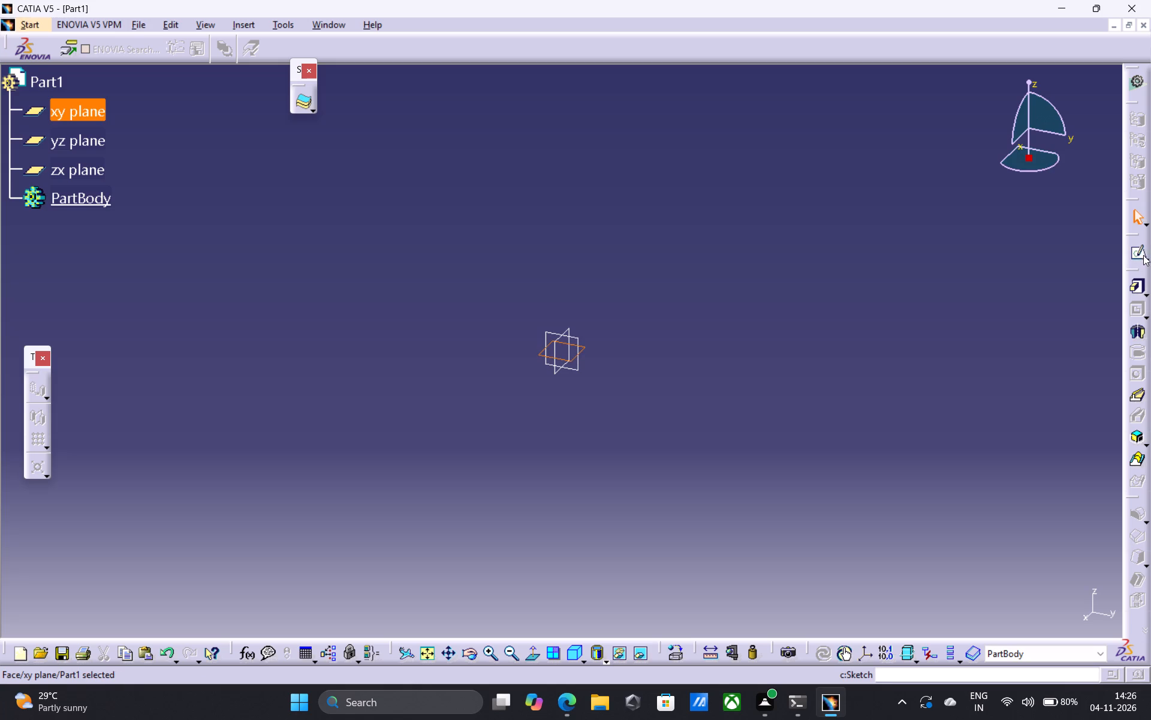
left_click(1114, 269)
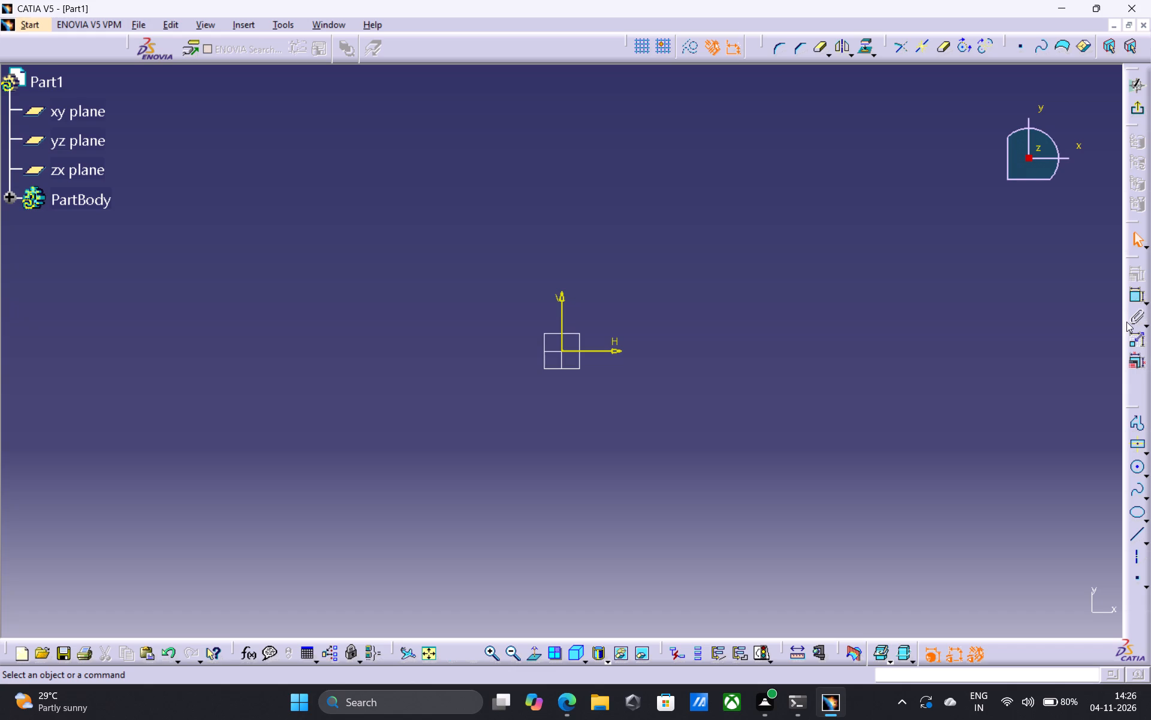
left_click(1135, 446)
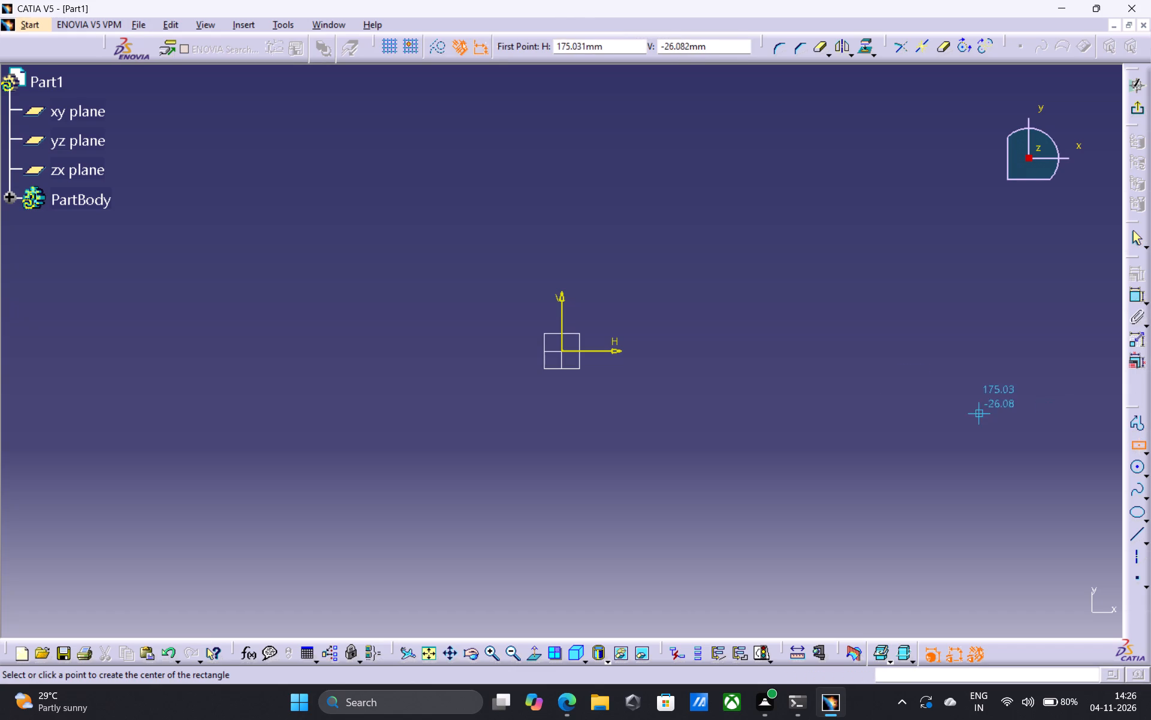
left_click(564, 353)
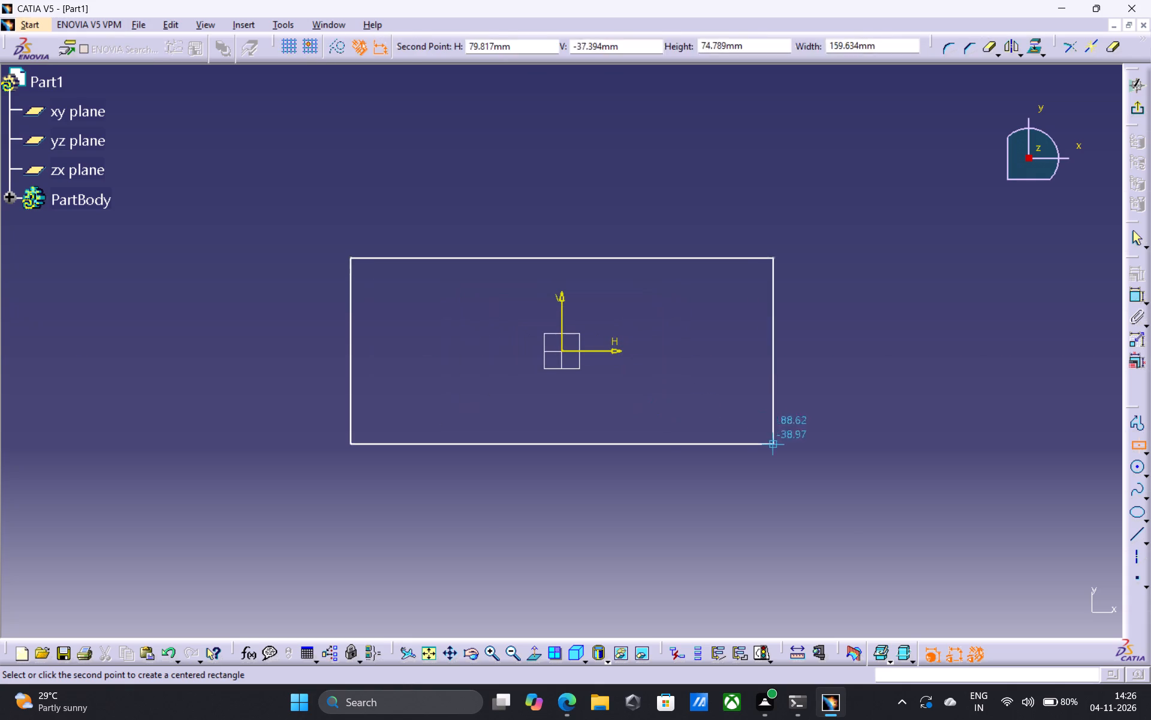
left_click(830, 446)
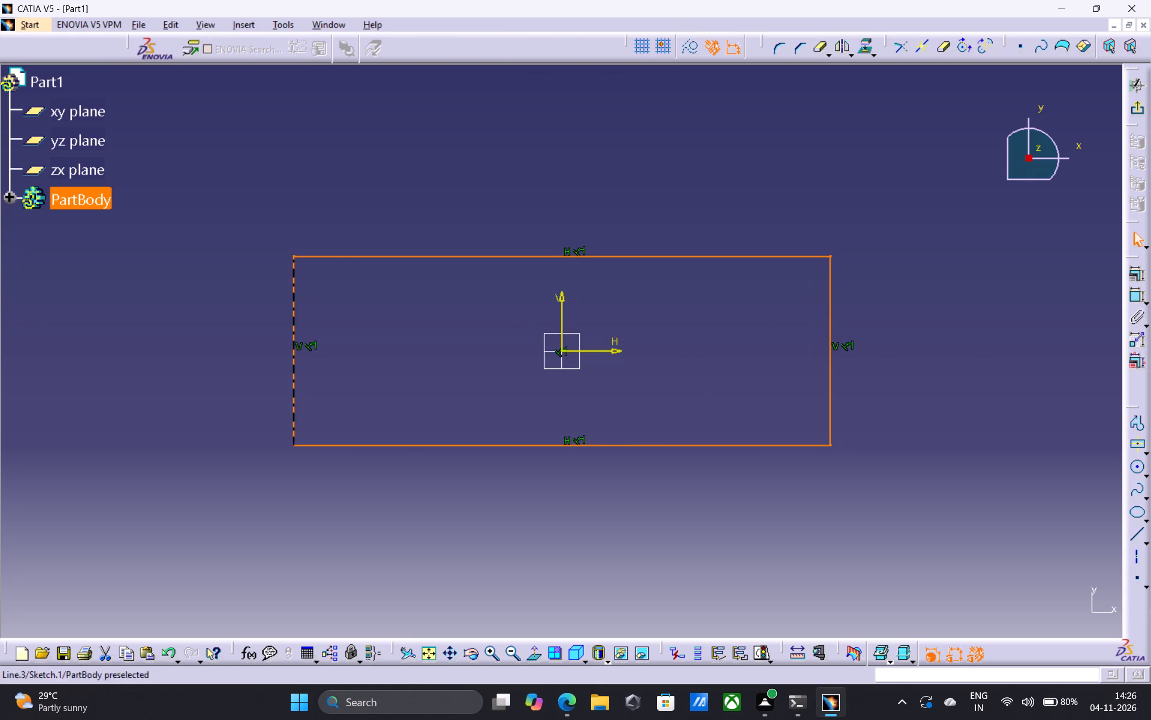
left_click(1142, 113)
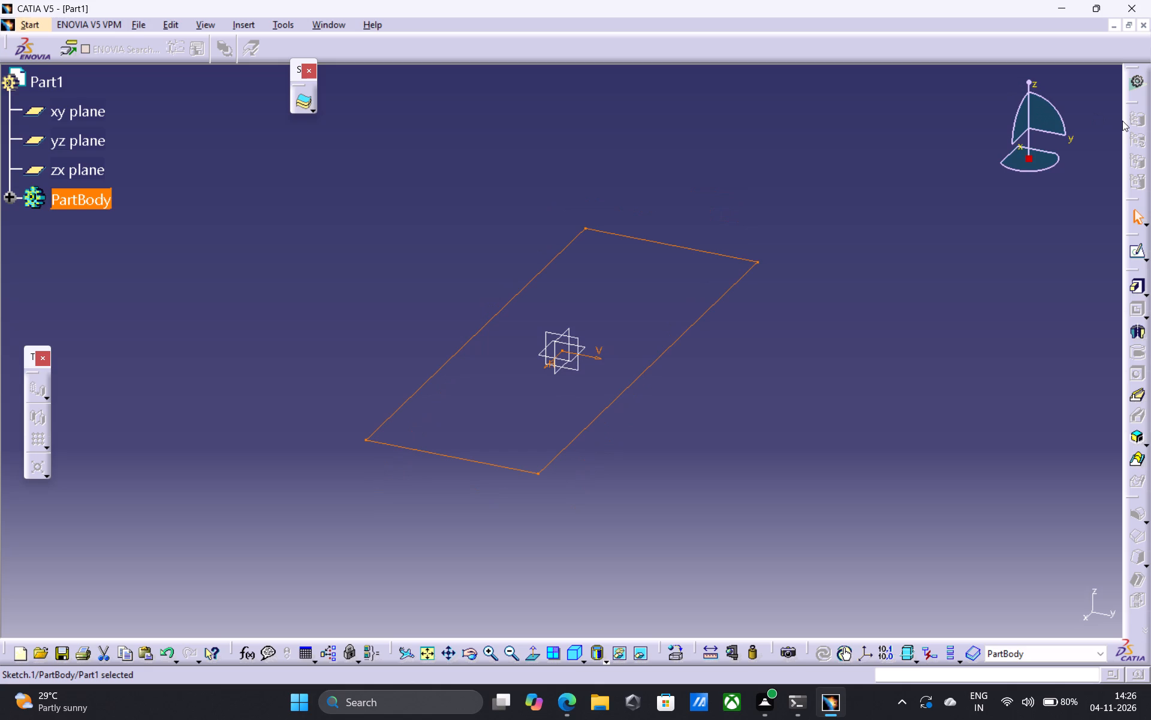
Reopen the rectangle sketch and dimension the rectangle's height and width.
double_click(697, 319)
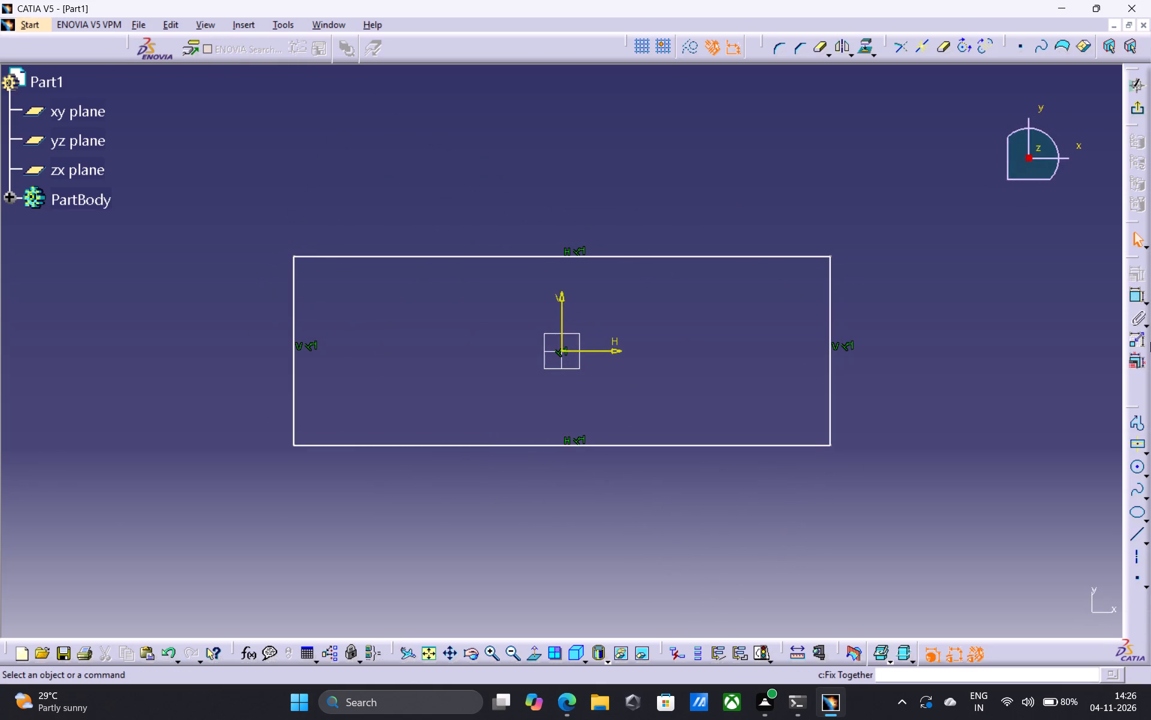
double_click(1131, 297)
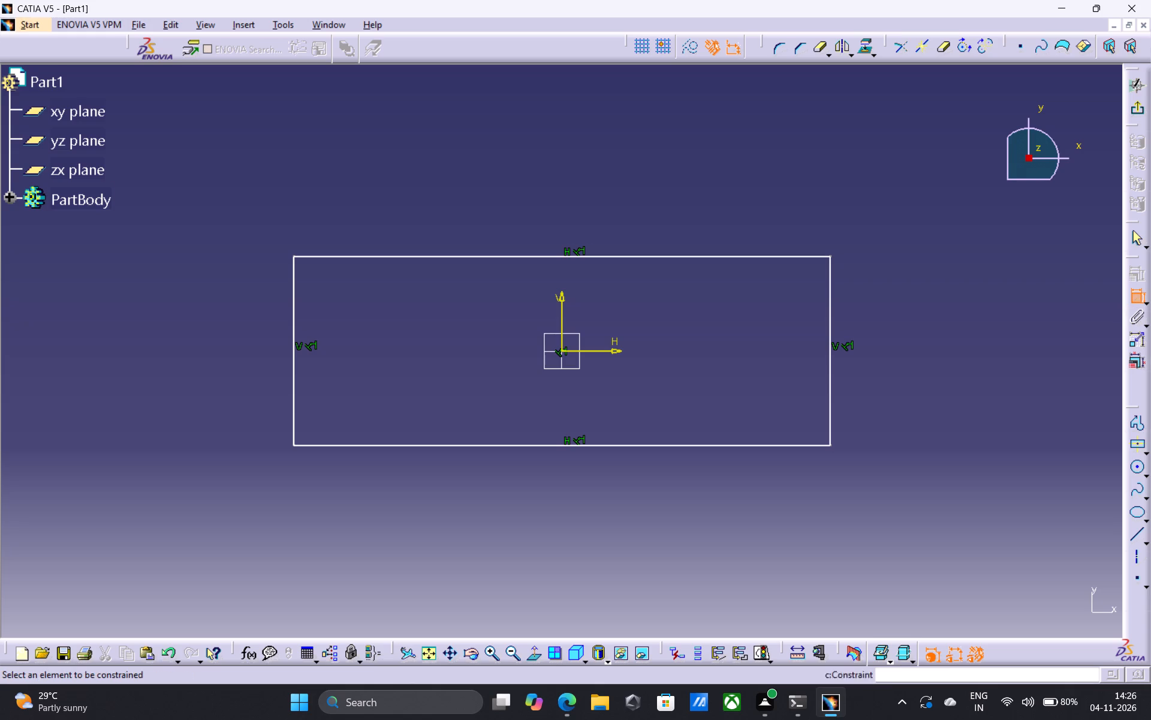
left_click(832, 307)
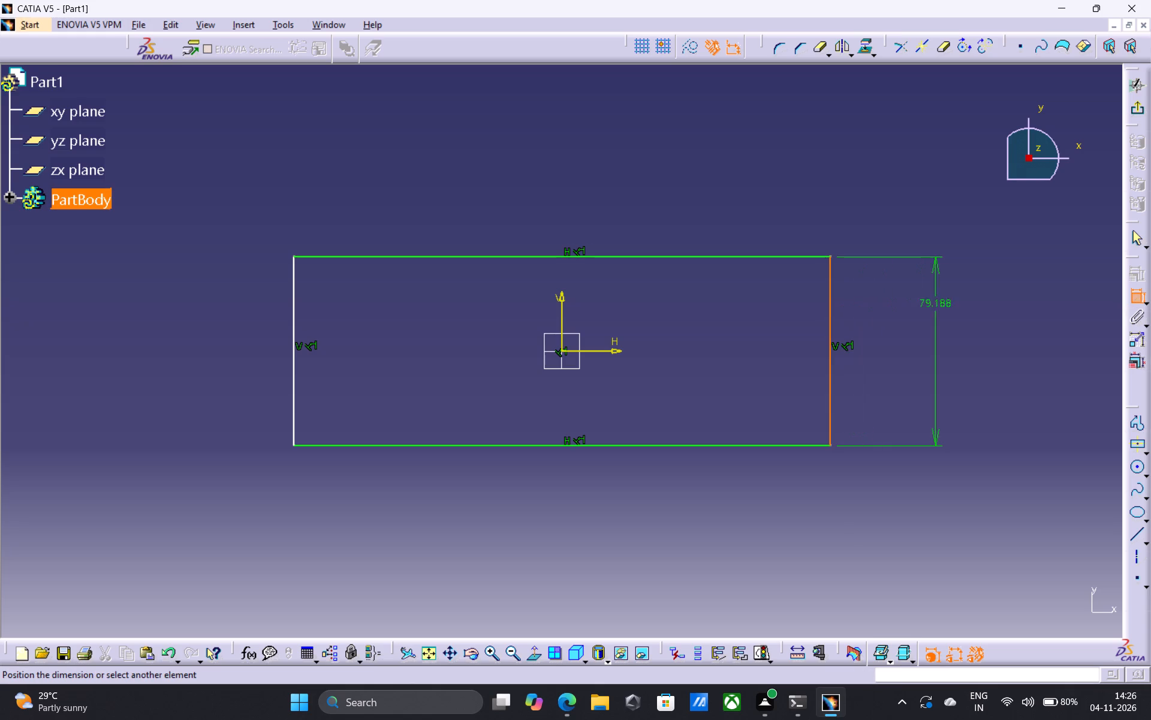
left_click(945, 346)
left_click(689, 257)
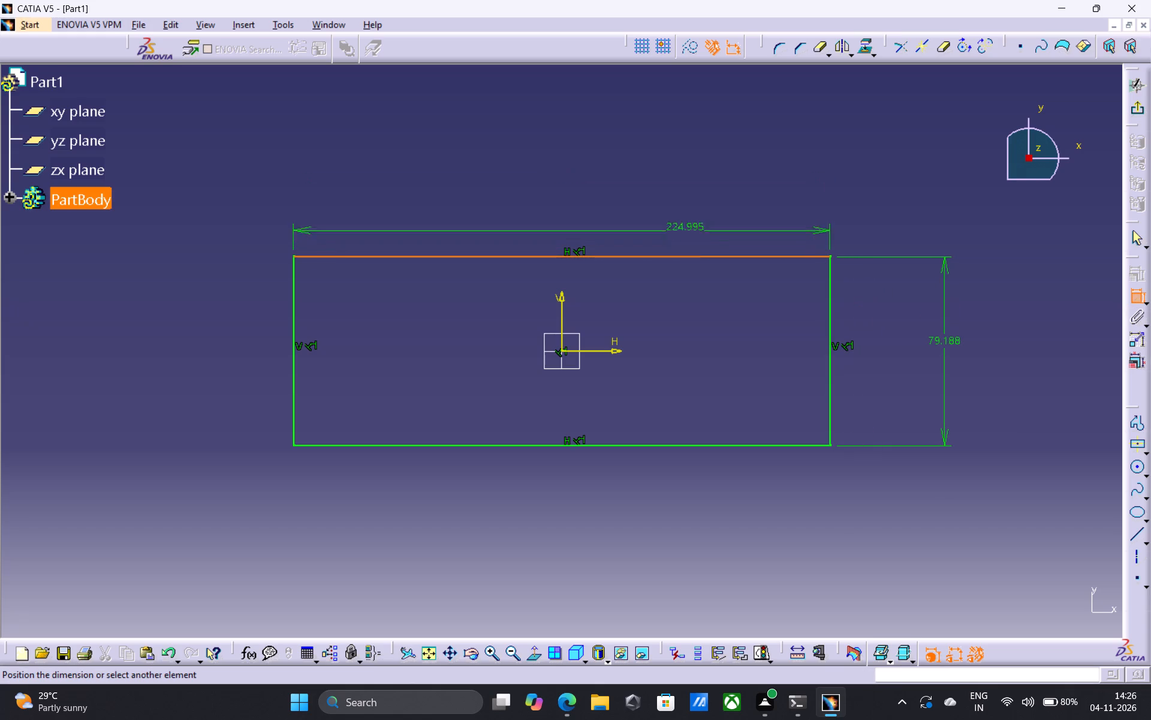
left_click(599, 184)
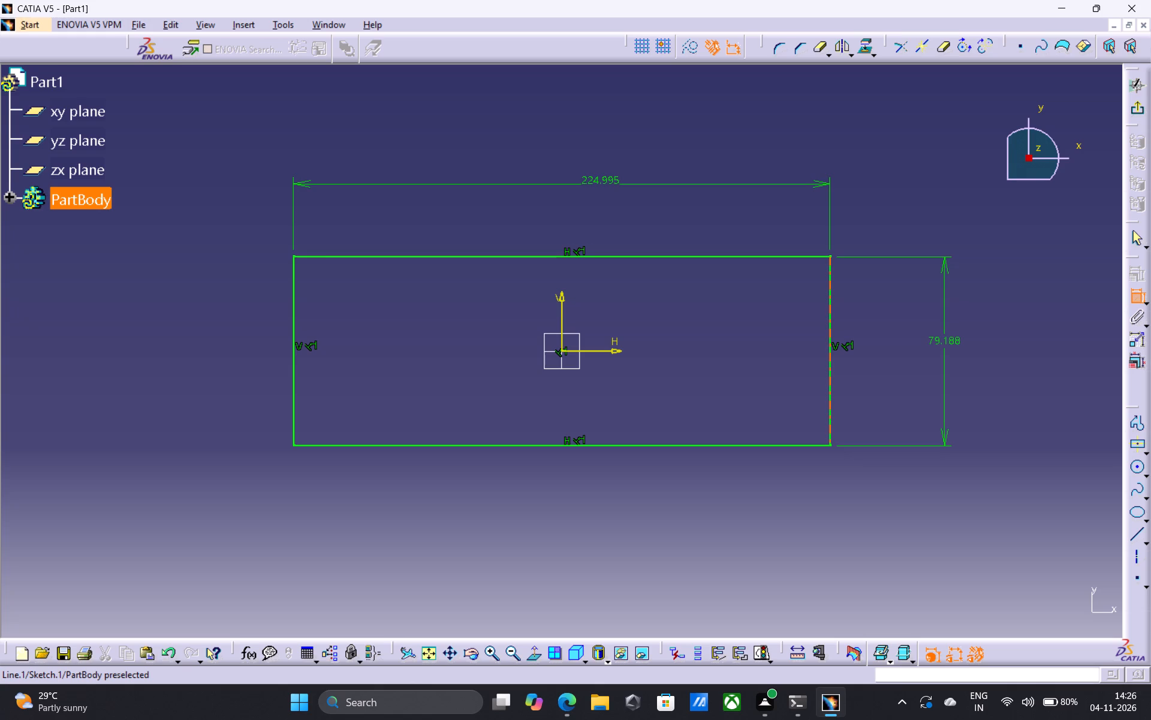
Set the rectangle's width along the H axis to 72 mm.
left_click(603, 180)
left_click(603, 180)
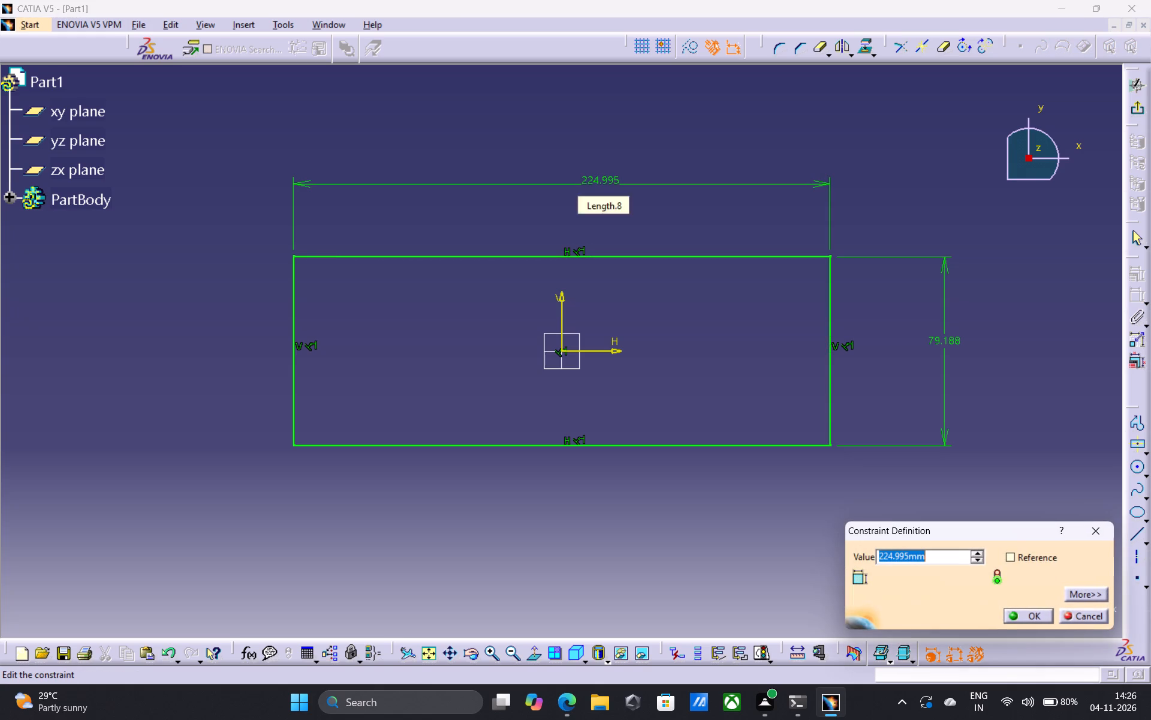
left_click(910, 554)
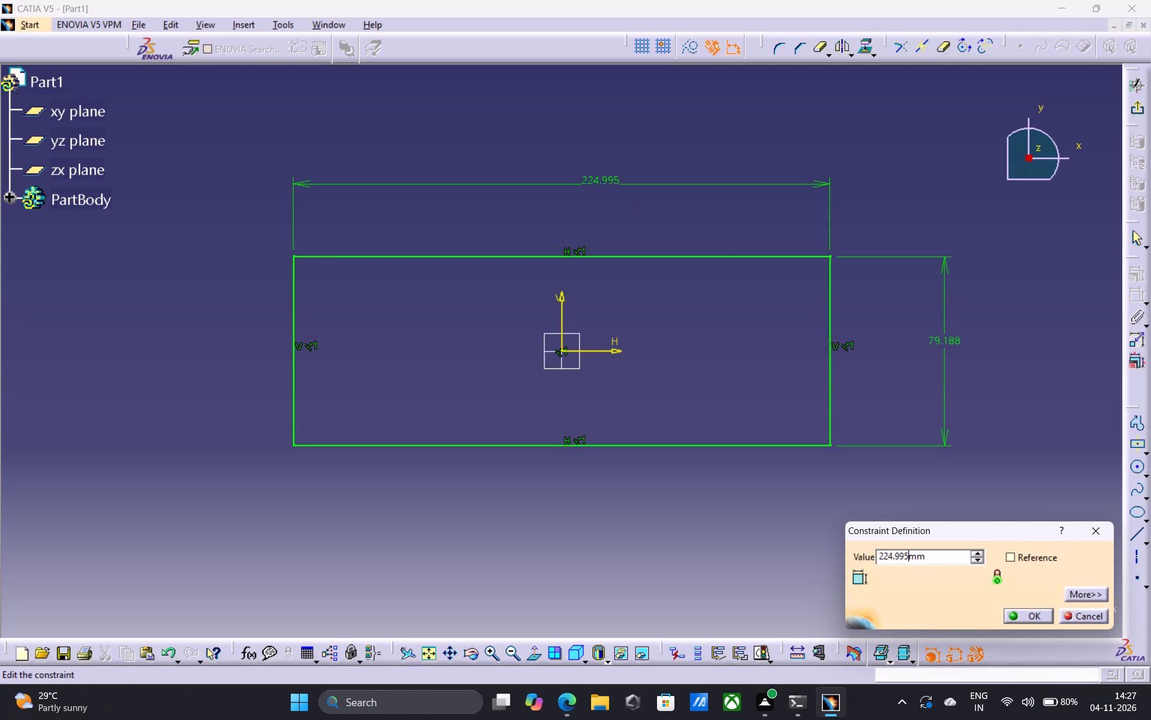
key("BackSpace")
key("BackSpace")
key("BackSpace")
key("BackSpace")
key("BackSpace")
key("BackSpace")
key("BackSpace")
key("BackSpace")
key("BackSpace")
key("BackSpace")
key("BackSpace")
key("BackSpace")
key("BackSpace")
key("BackSpace")
key("BackSpace")
key("BackSpace")
key("BackSpace")
key("BackSpace")
key("BackSpace")
key("BackSpace")
type("72")
key("Return")
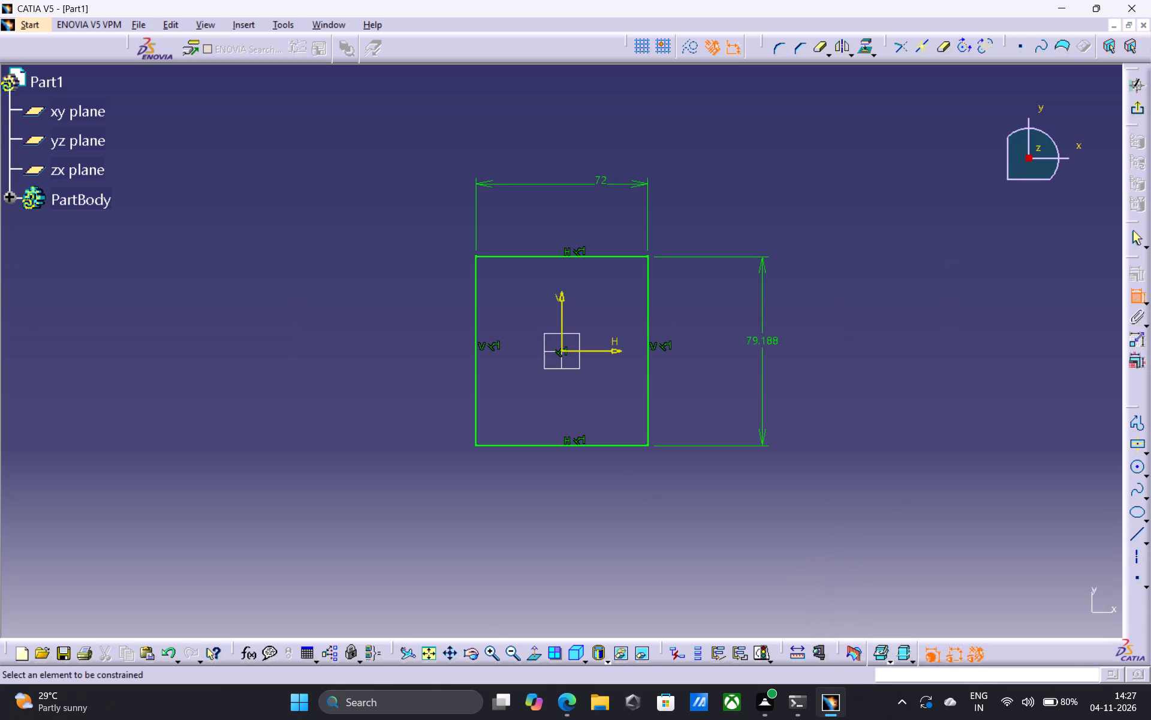
Set the rectangle's height along the V axis to 154 mm and exit the sketch.
double_click(755, 340)
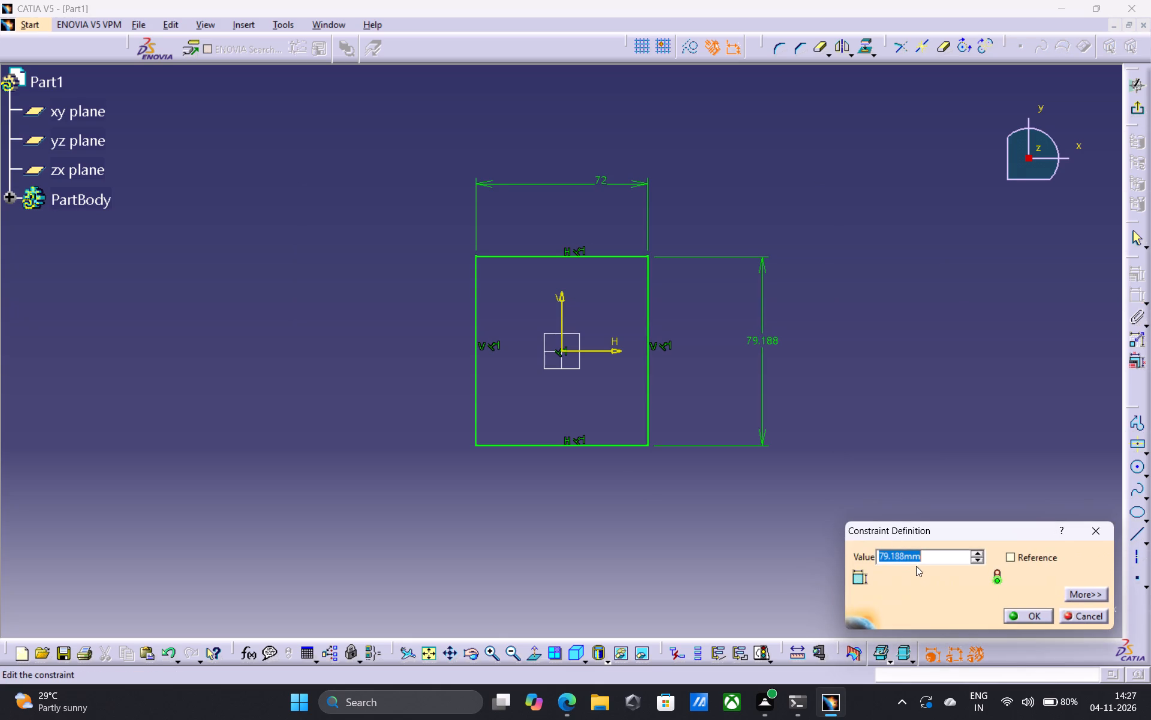
left_click(905, 553)
key("BackSpace")
key("BackSpace")
key("BackSpace")
key("BackSpace")
key("BackSpace")
key("BackSpace")
key("BackSpace")
key("BackSpace")
key("BackSpace")
key("BackSpace")
key("BackSpace")
key("BackSpace")
key("BackSpace")
key("BackSpace")
key("BackSpace")
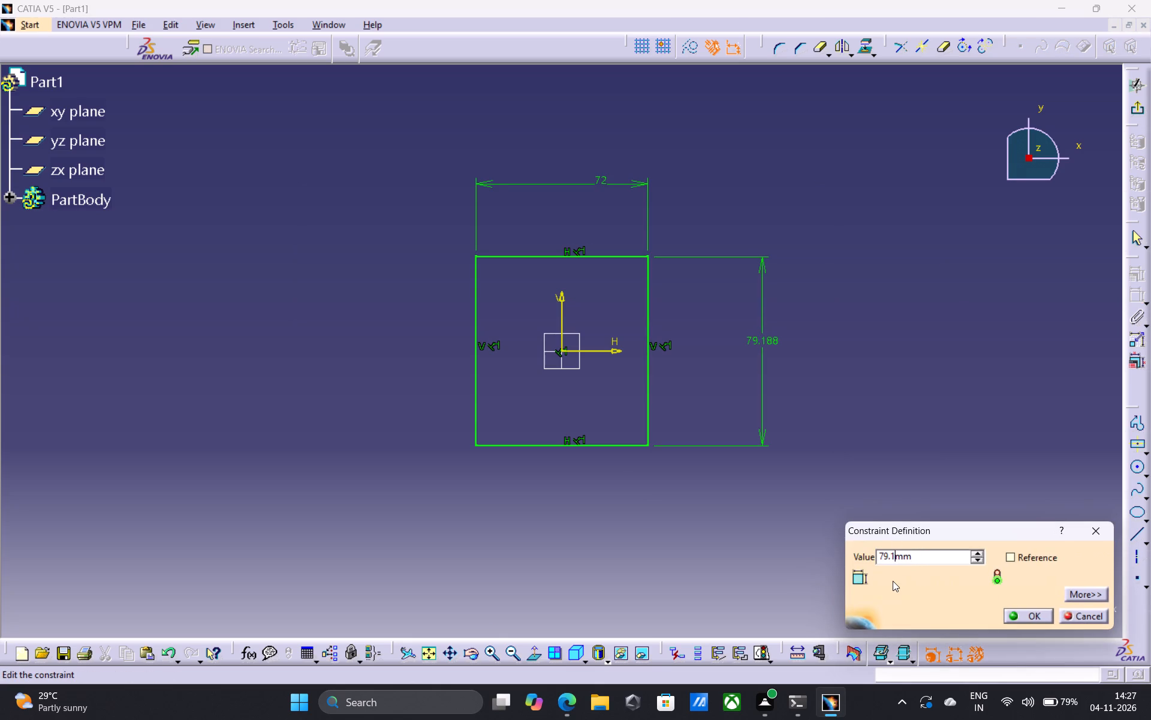
key("1")
type("54")
key("Return")
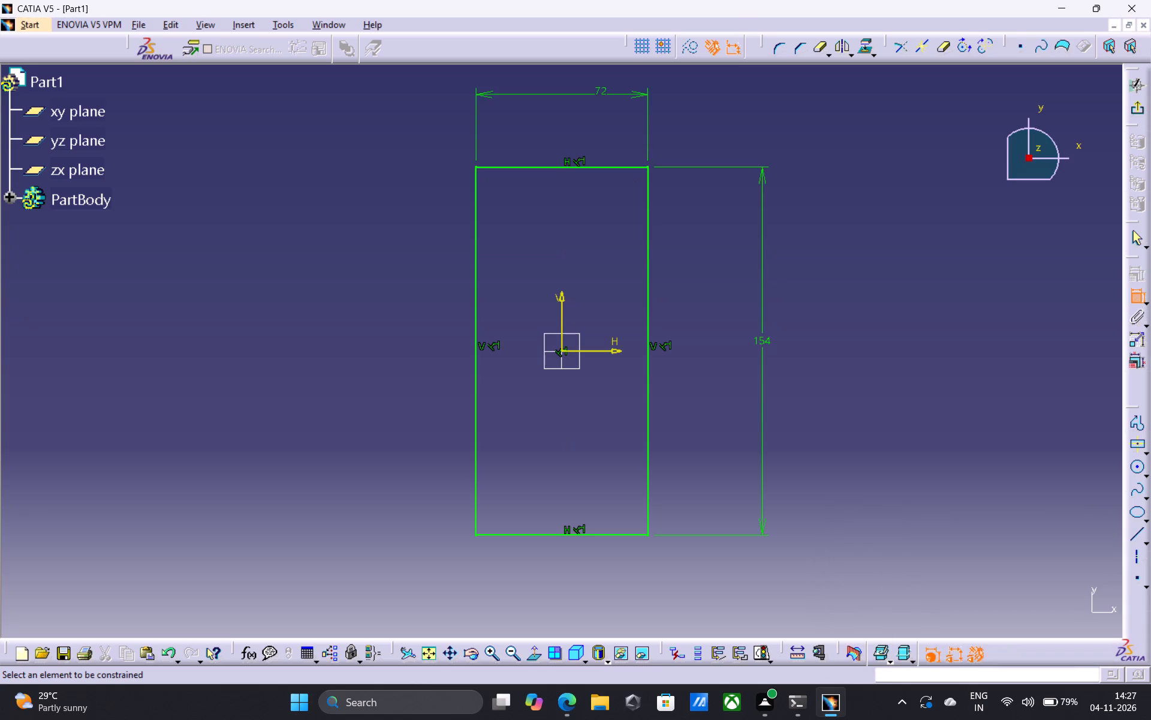
left_click(1143, 113)
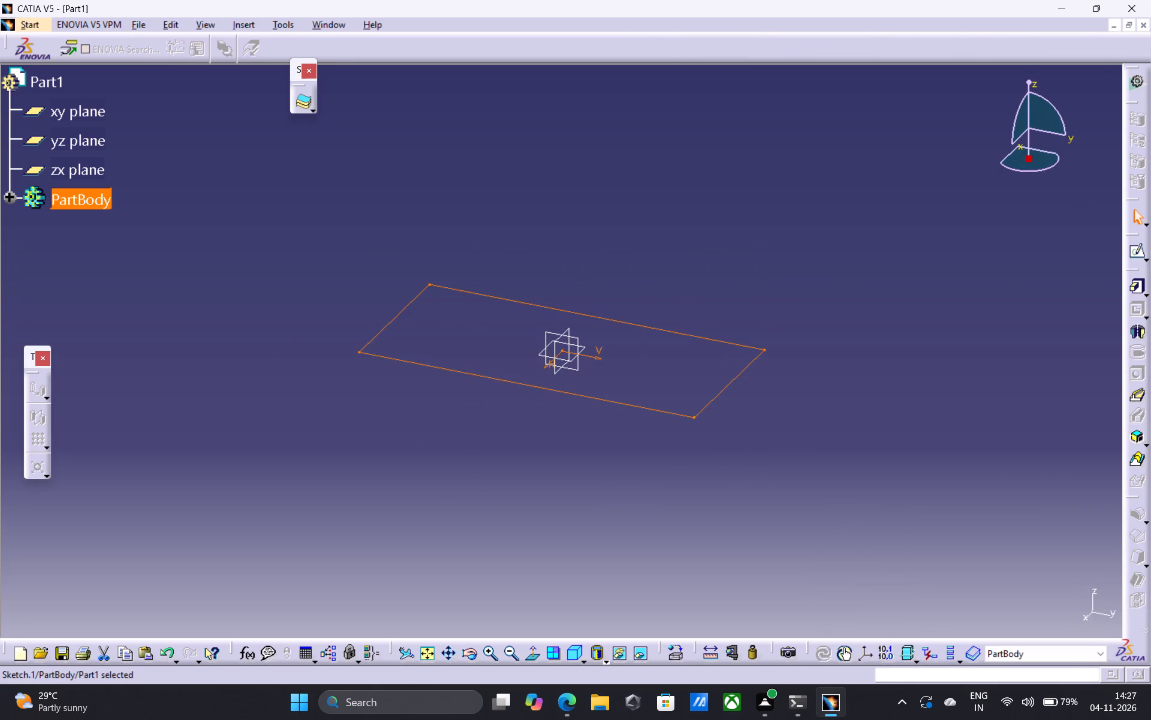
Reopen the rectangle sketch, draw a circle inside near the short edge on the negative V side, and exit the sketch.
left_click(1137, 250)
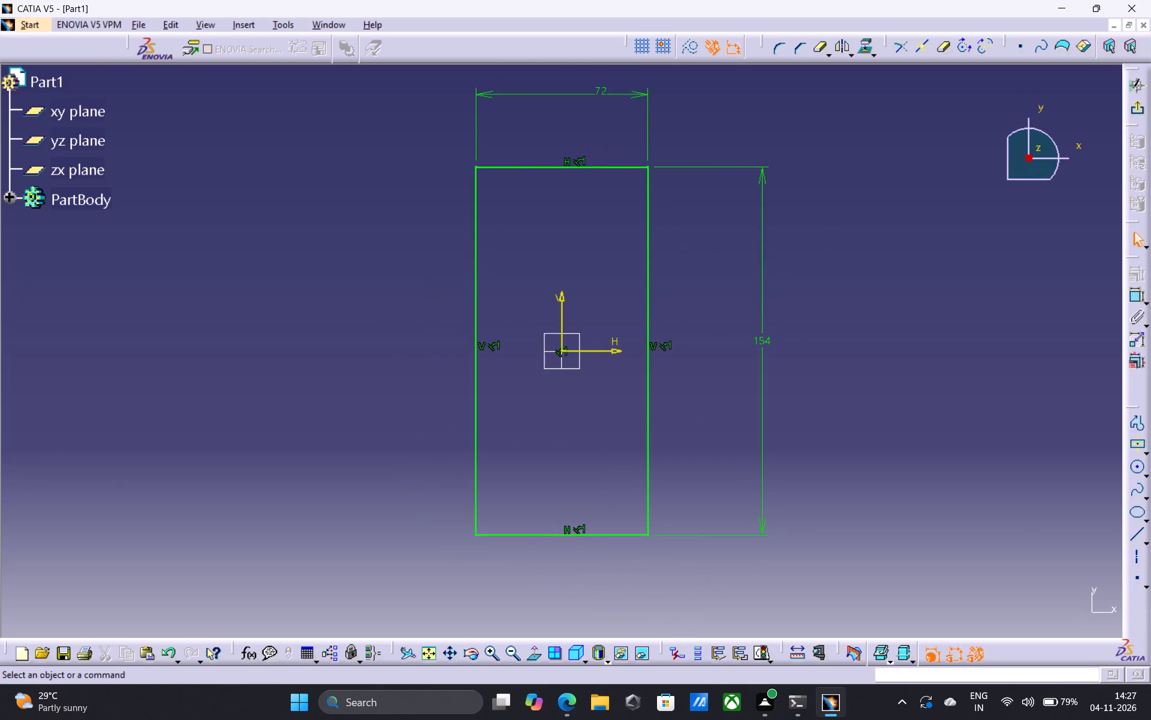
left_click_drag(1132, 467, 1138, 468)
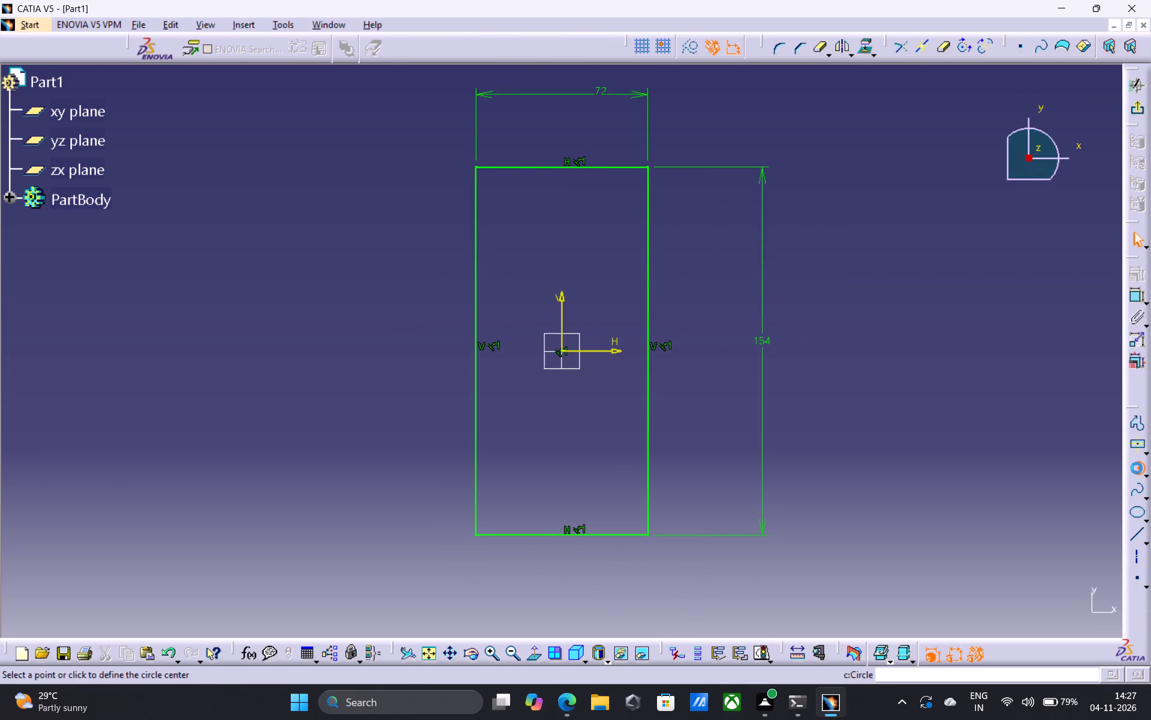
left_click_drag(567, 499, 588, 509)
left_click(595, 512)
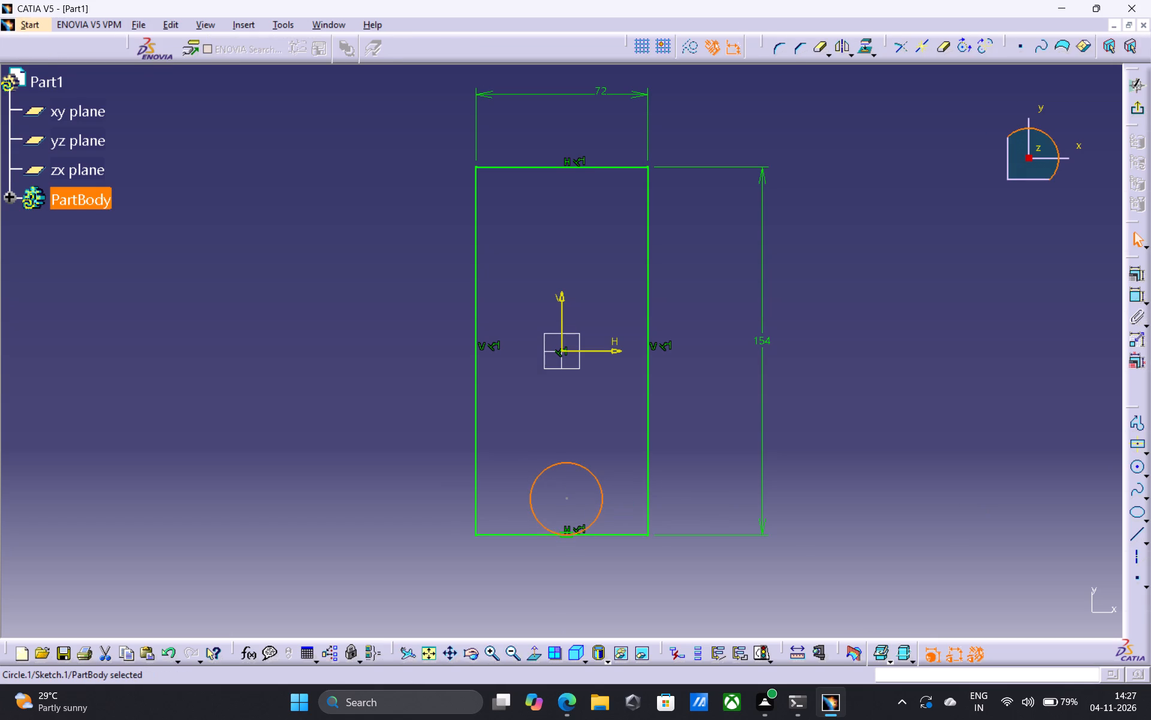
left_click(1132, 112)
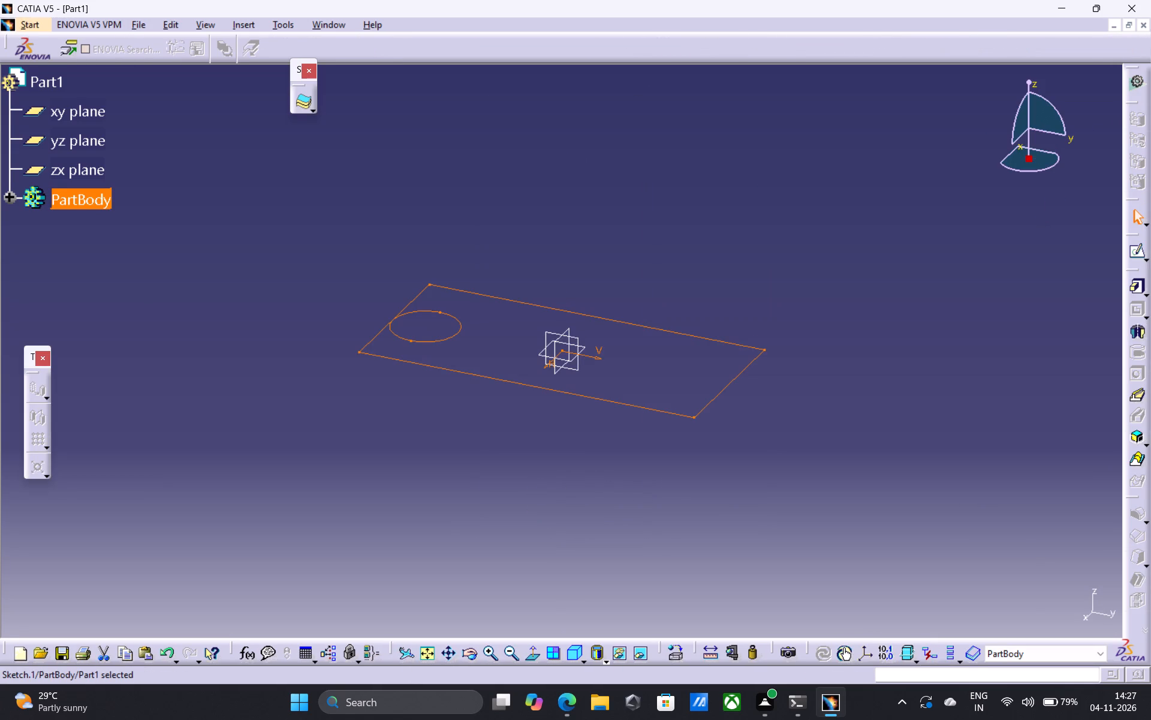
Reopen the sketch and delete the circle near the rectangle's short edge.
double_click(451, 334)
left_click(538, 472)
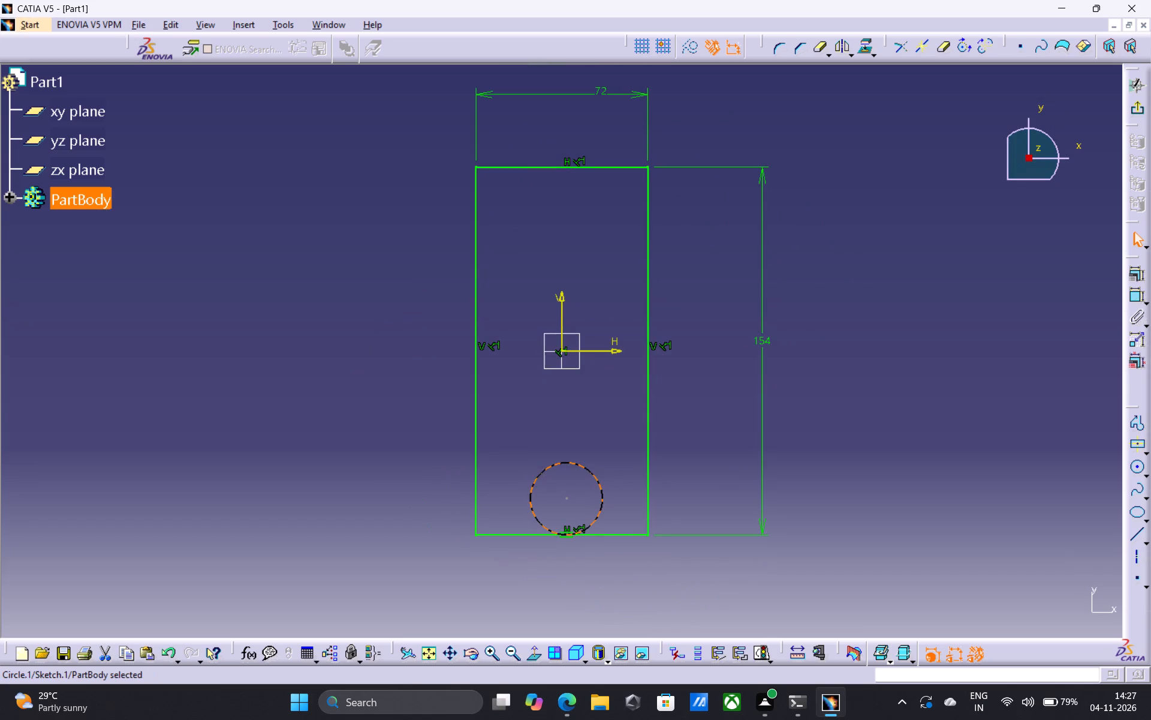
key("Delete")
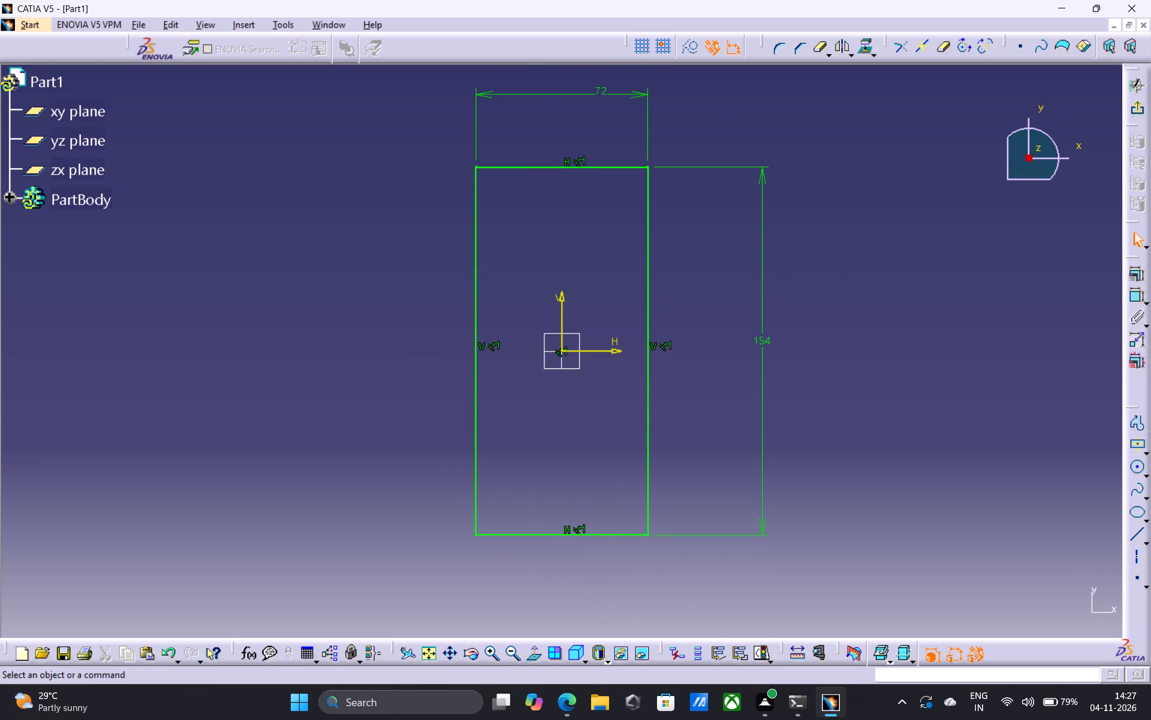
Draw a centred rectangle about 44 by 16 mm outside the outline, on its negative H side.
middle_click_drag(586, 239, 605, 336)
scroll(586, 239, "down", 1)
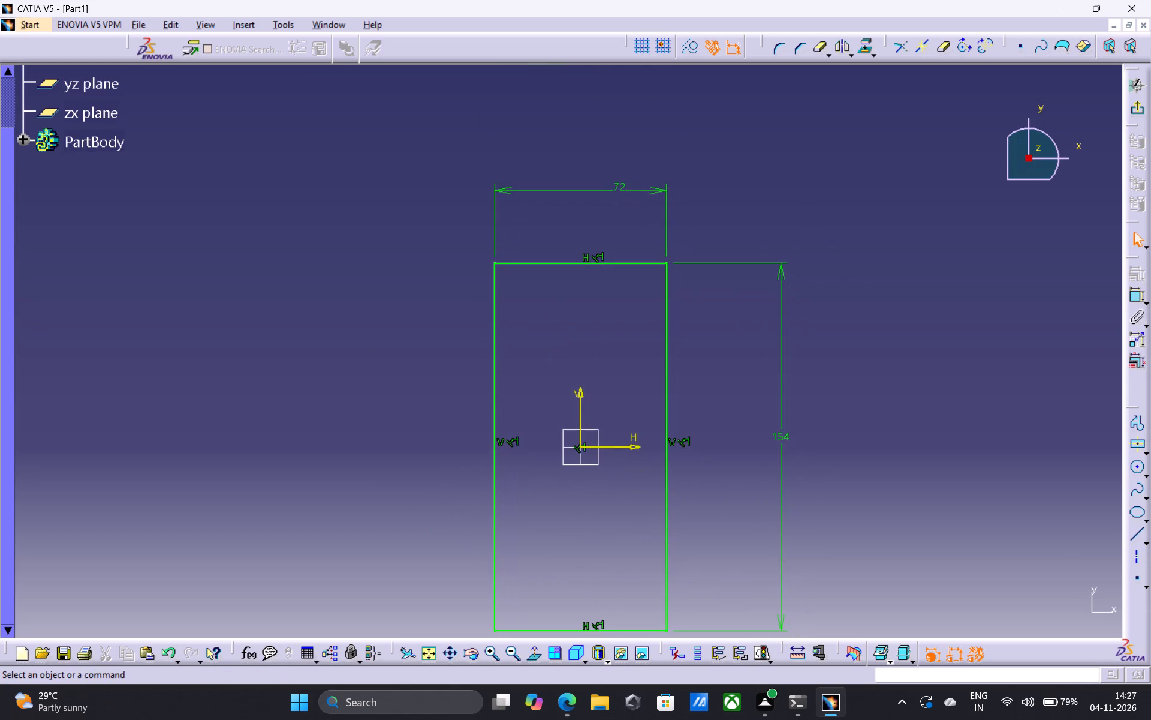
left_click(1140, 439)
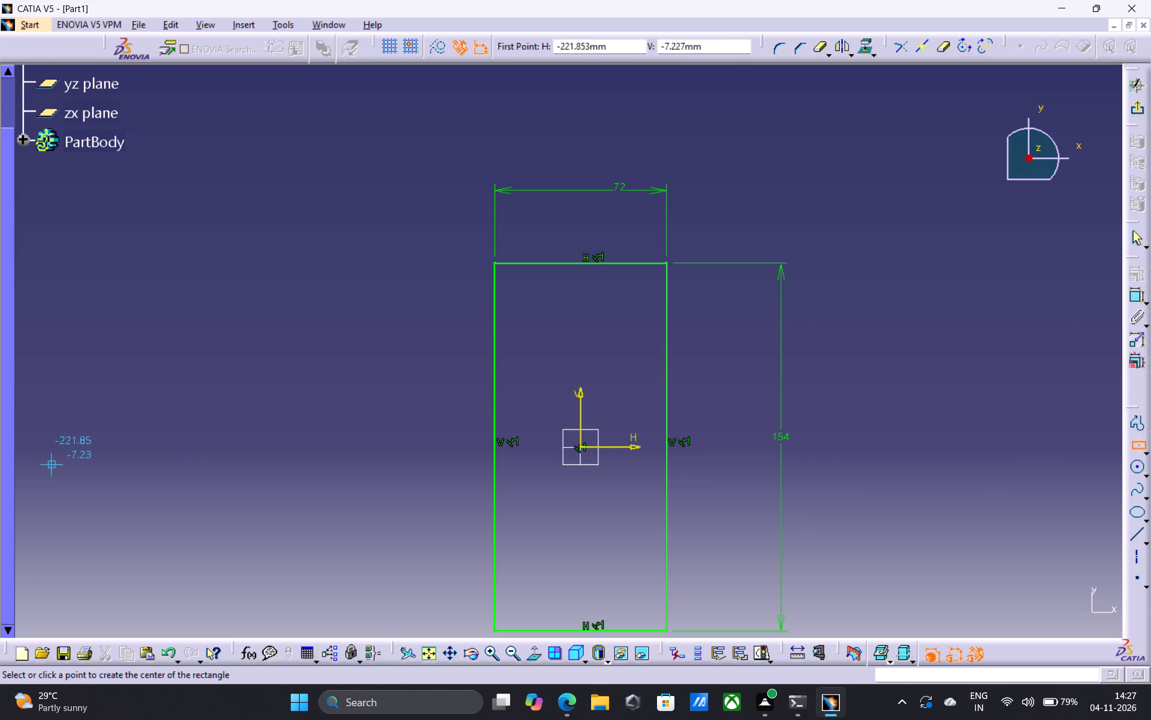
left_click(153, 463)
left_click(204, 482)
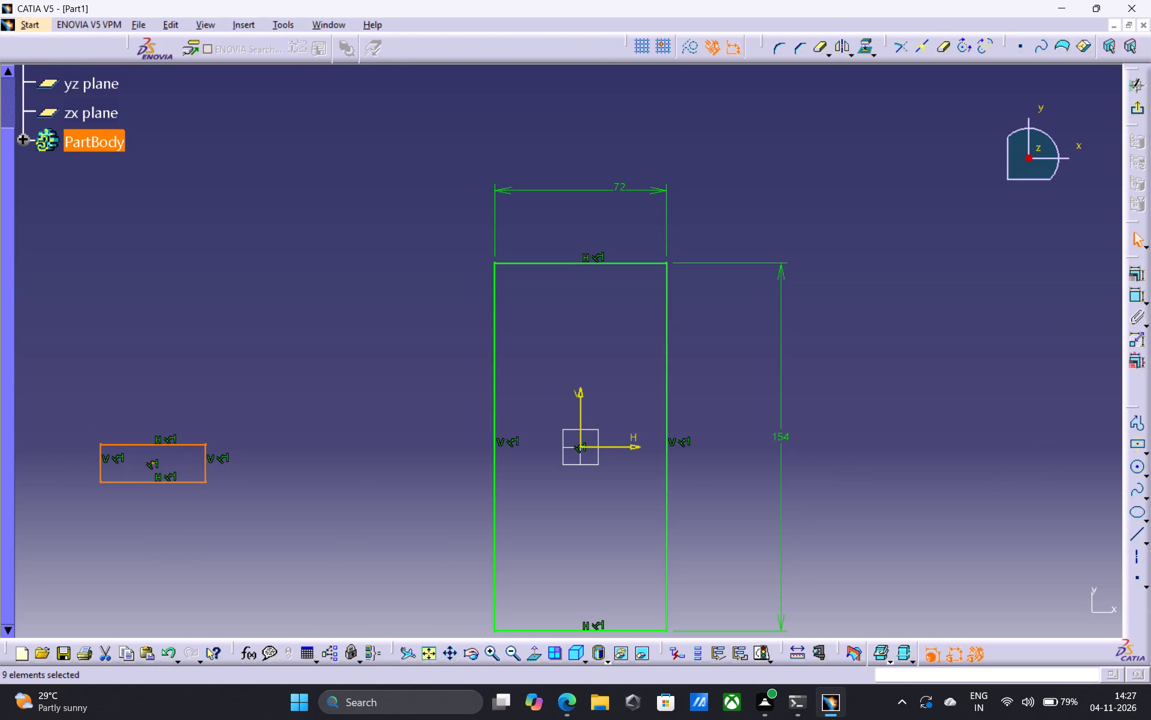
Dimension the small rectangle's width along the H axis.
left_click(1130, 272)
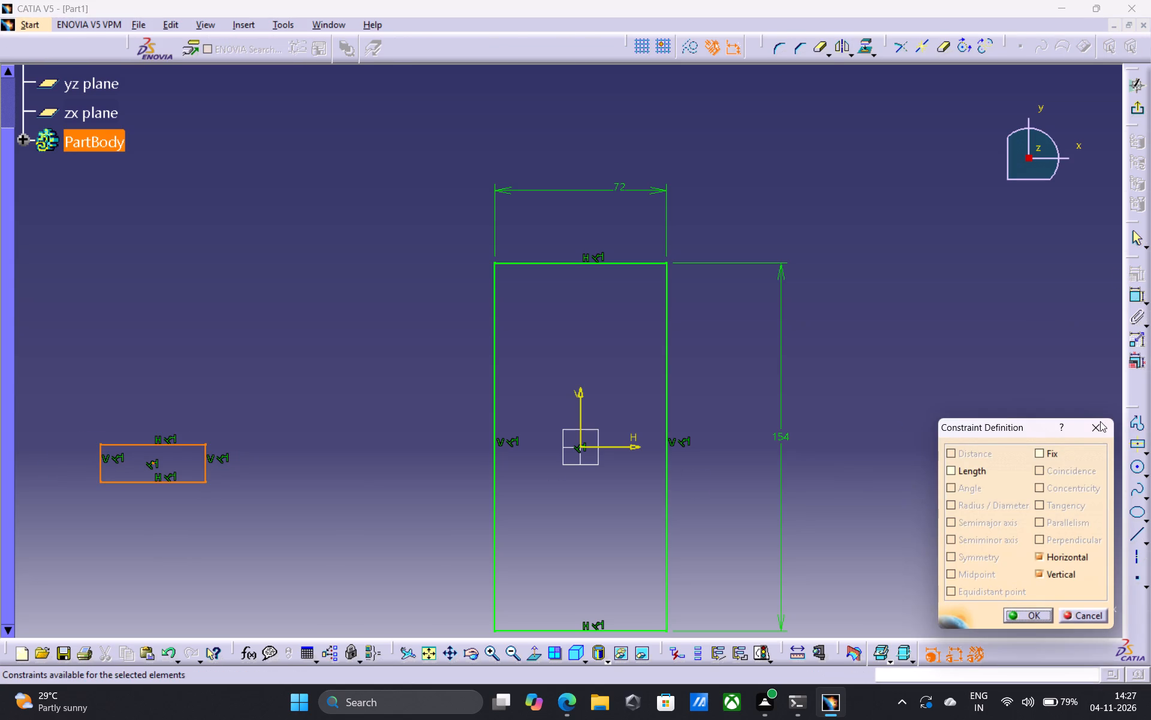
left_click(1096, 423)
left_click(1133, 301)
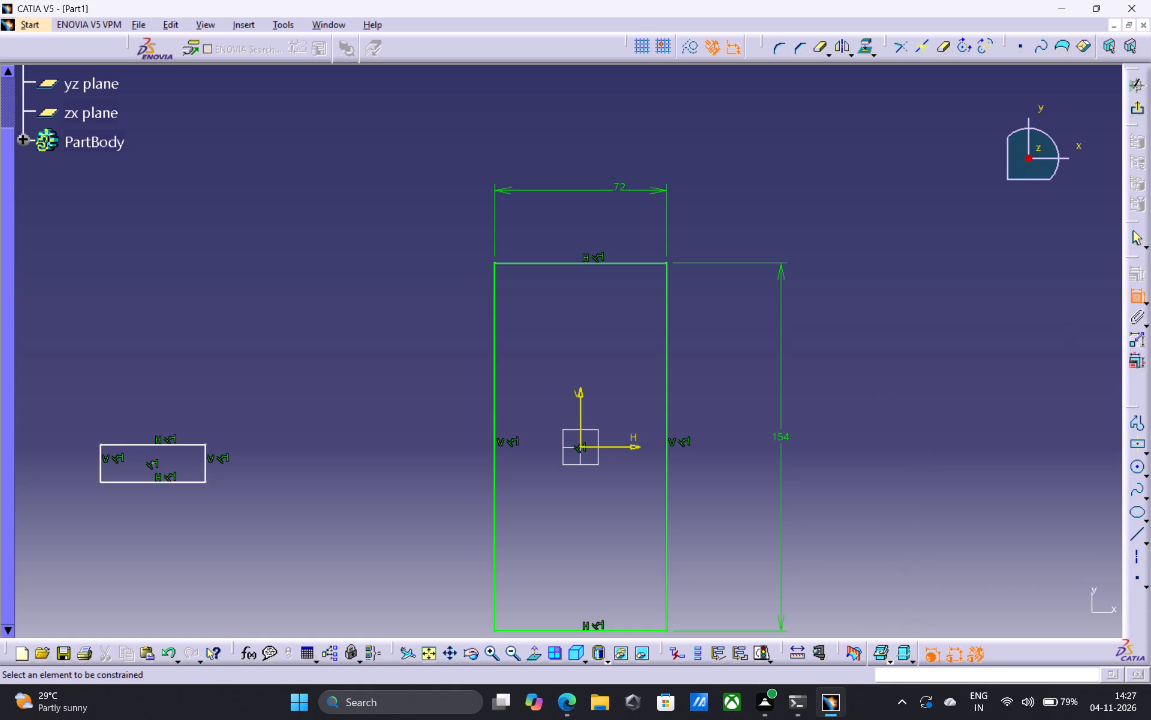
left_click_drag(151, 480, 151, 486)
left_click(150, 517)
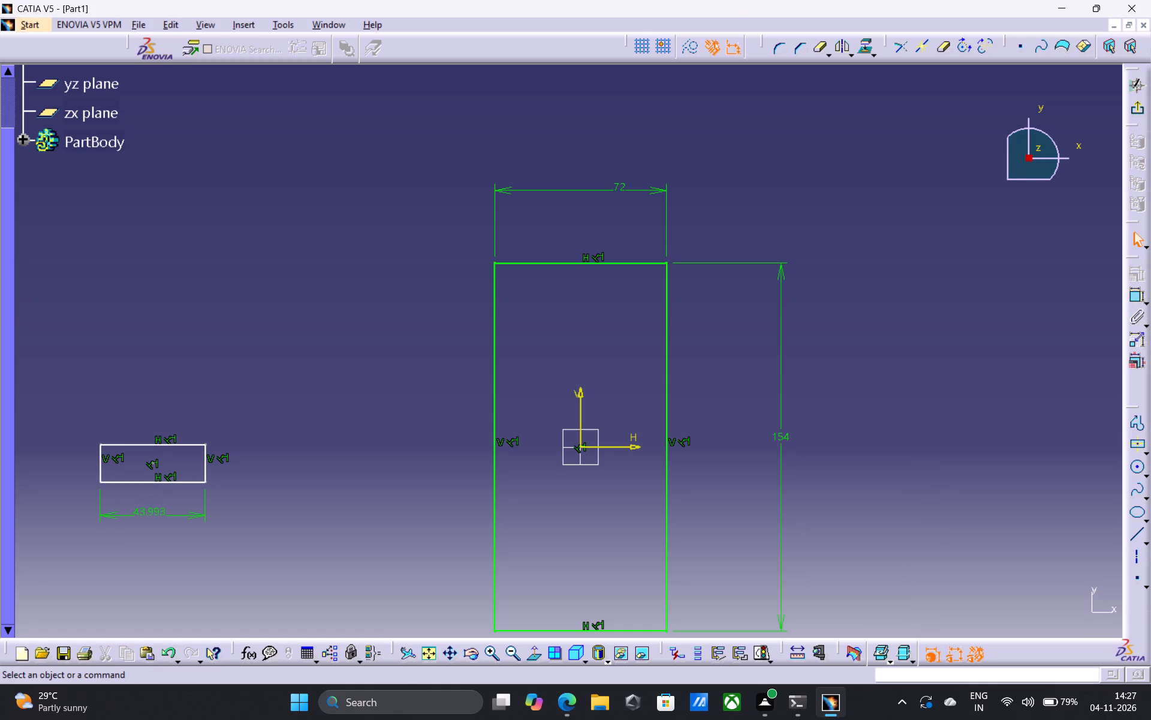
Dimension the small rectangle's height along the V axis and set it to 10 mm.
left_click(1134, 298)
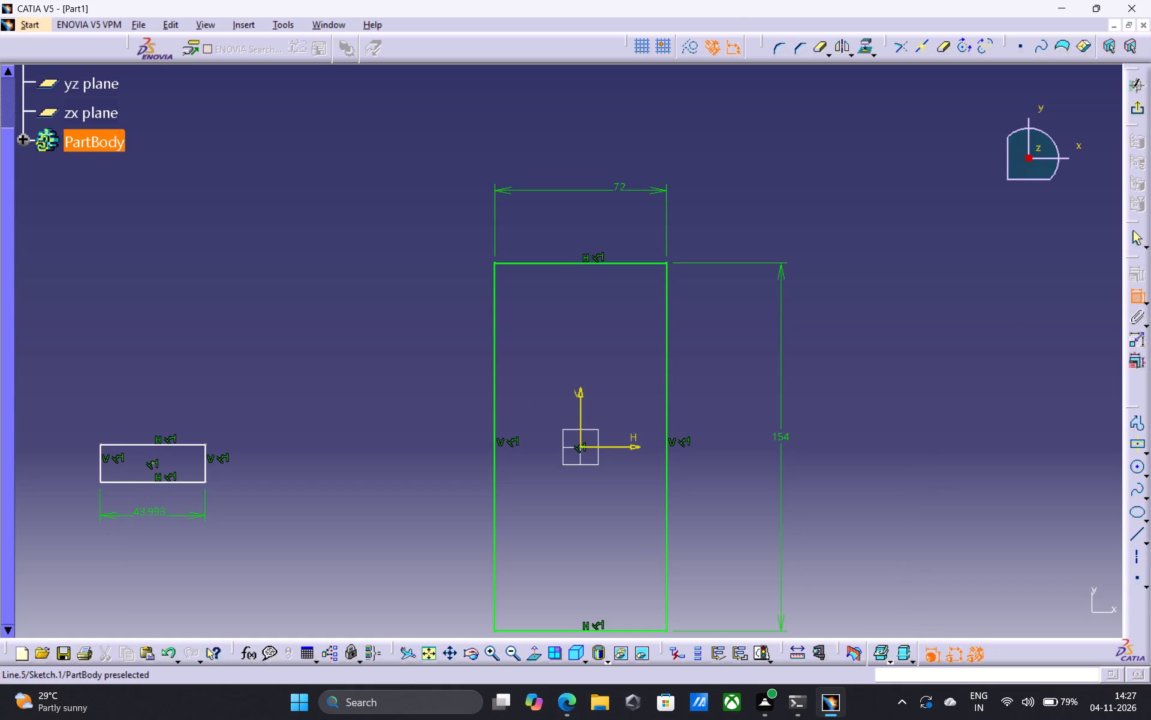
left_click(207, 461)
left_click(244, 466)
double_click(248, 462)
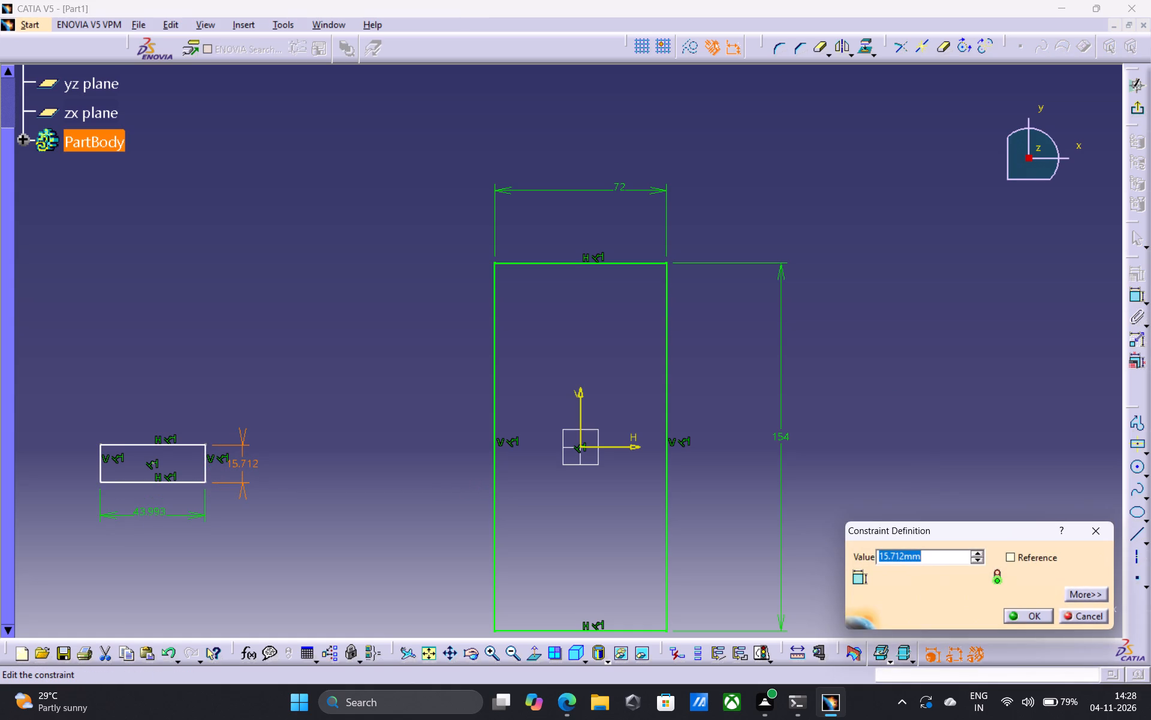
type("10")
key("Return")
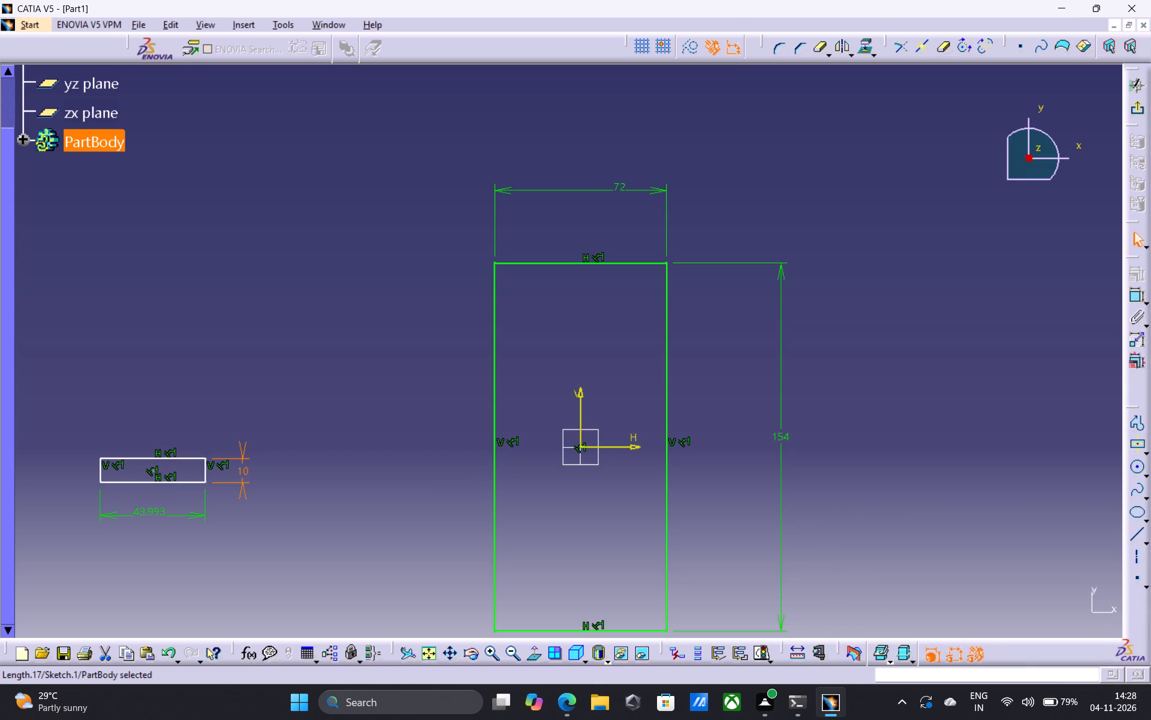
Set the small rectangle's width to 20 mm.
double_click(162, 513)
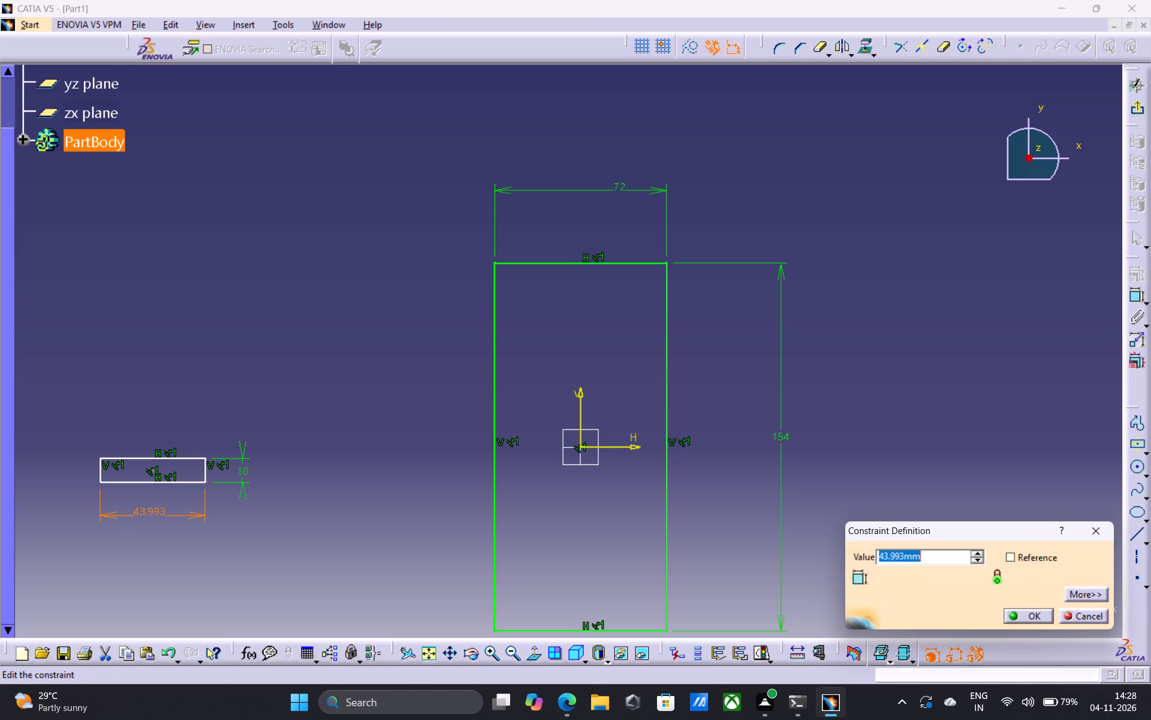
type("20")
key("Return")
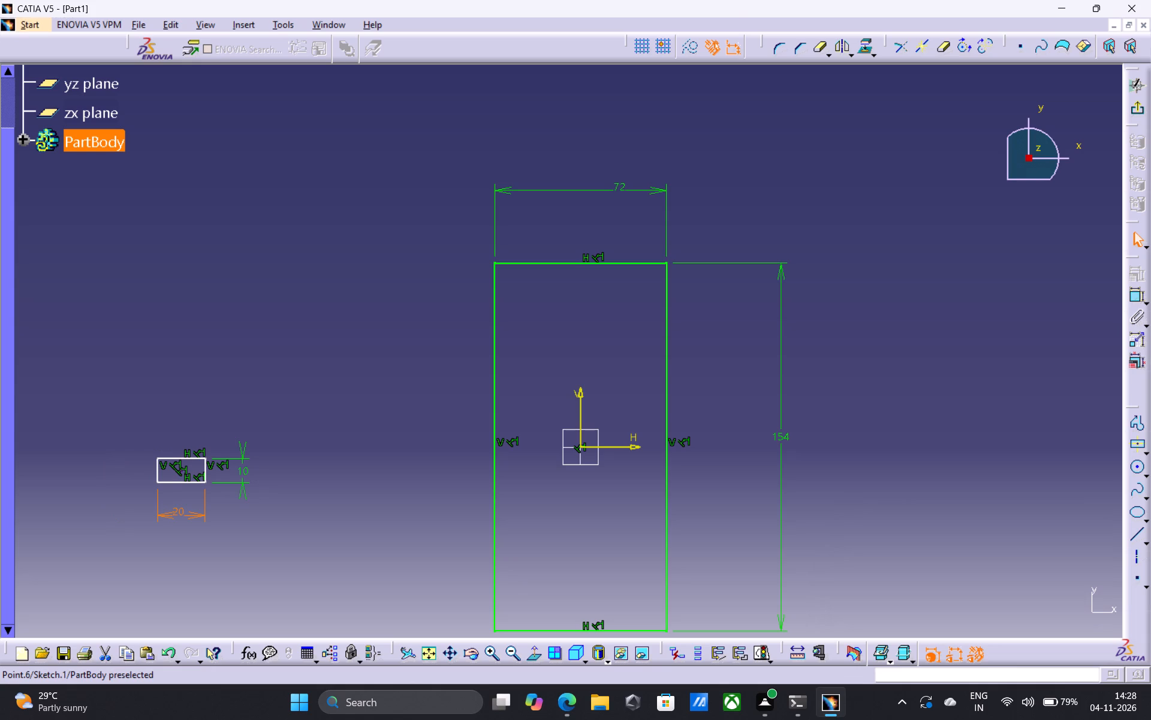
Move the small rectangle inside the outline and make its outer long edge coincident with the outline's short edge on the positive V side.
left_click_drag(184, 472, 586, 301)
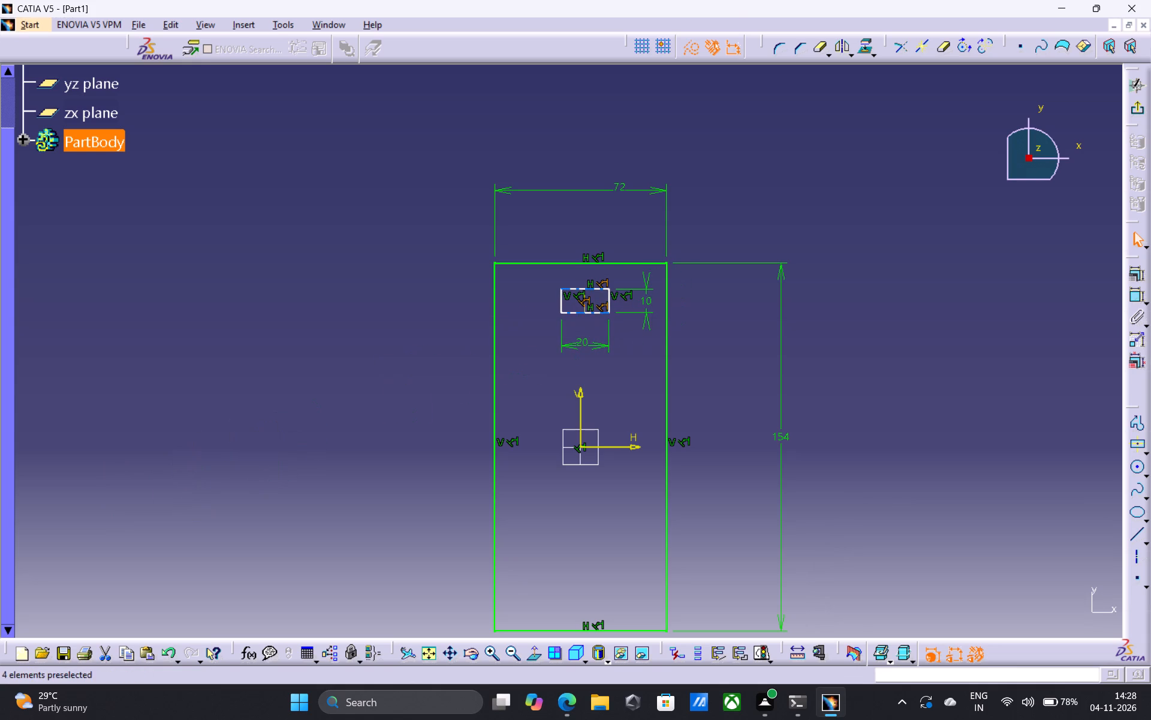
left_click(580, 291)
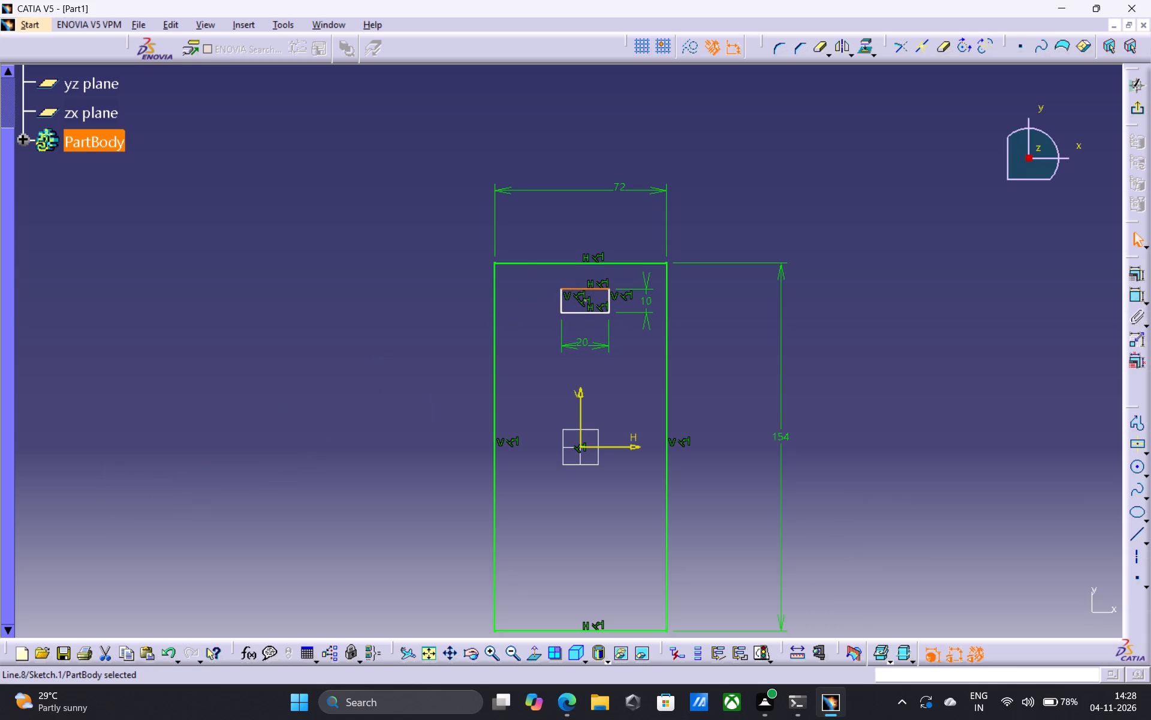
left_click(523, 262, "ctrl")
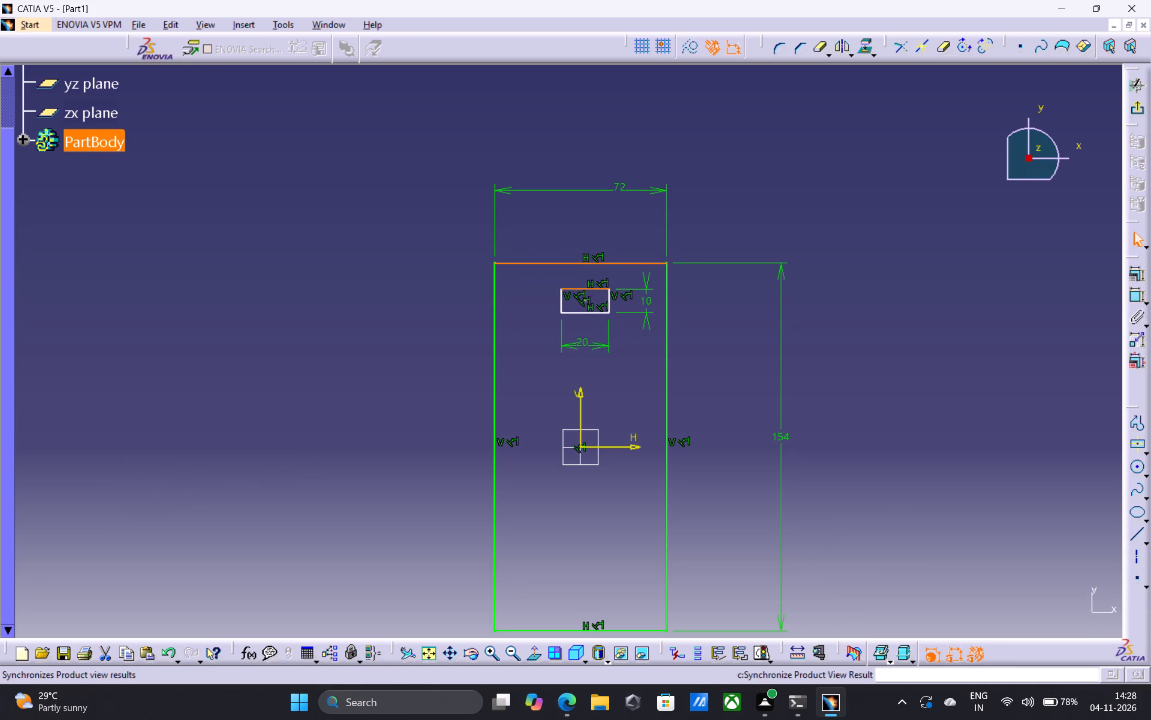
left_click(1140, 278)
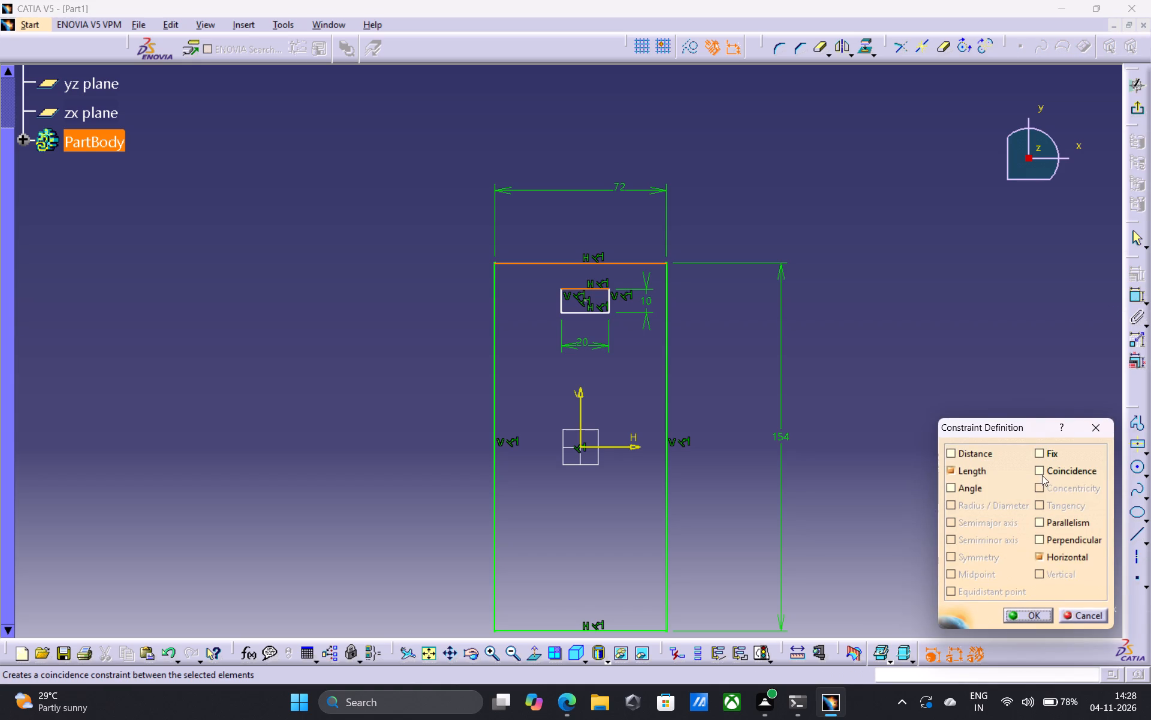
left_click(1039, 473)
left_click(1019, 616)
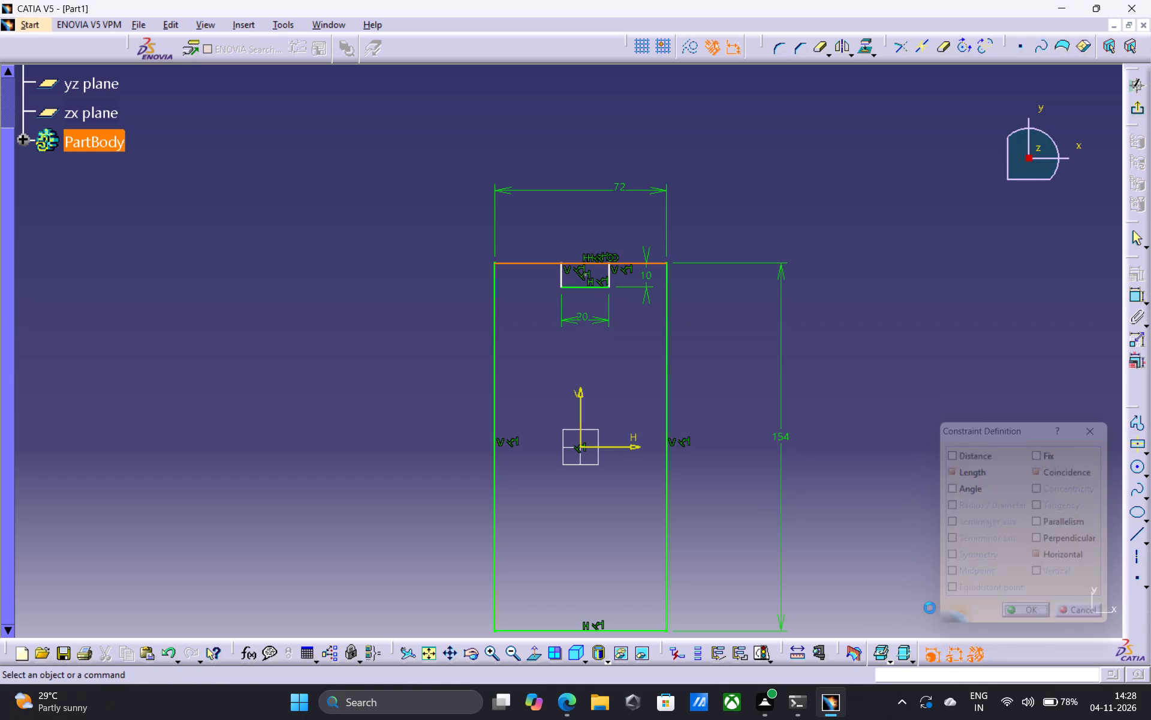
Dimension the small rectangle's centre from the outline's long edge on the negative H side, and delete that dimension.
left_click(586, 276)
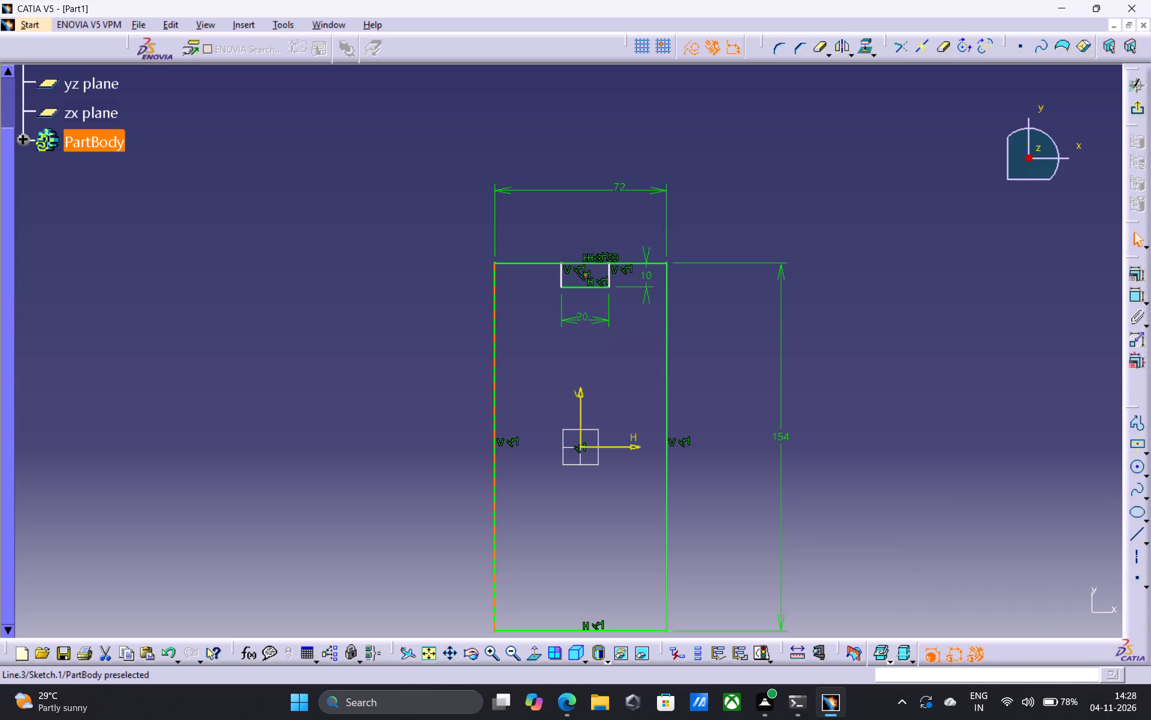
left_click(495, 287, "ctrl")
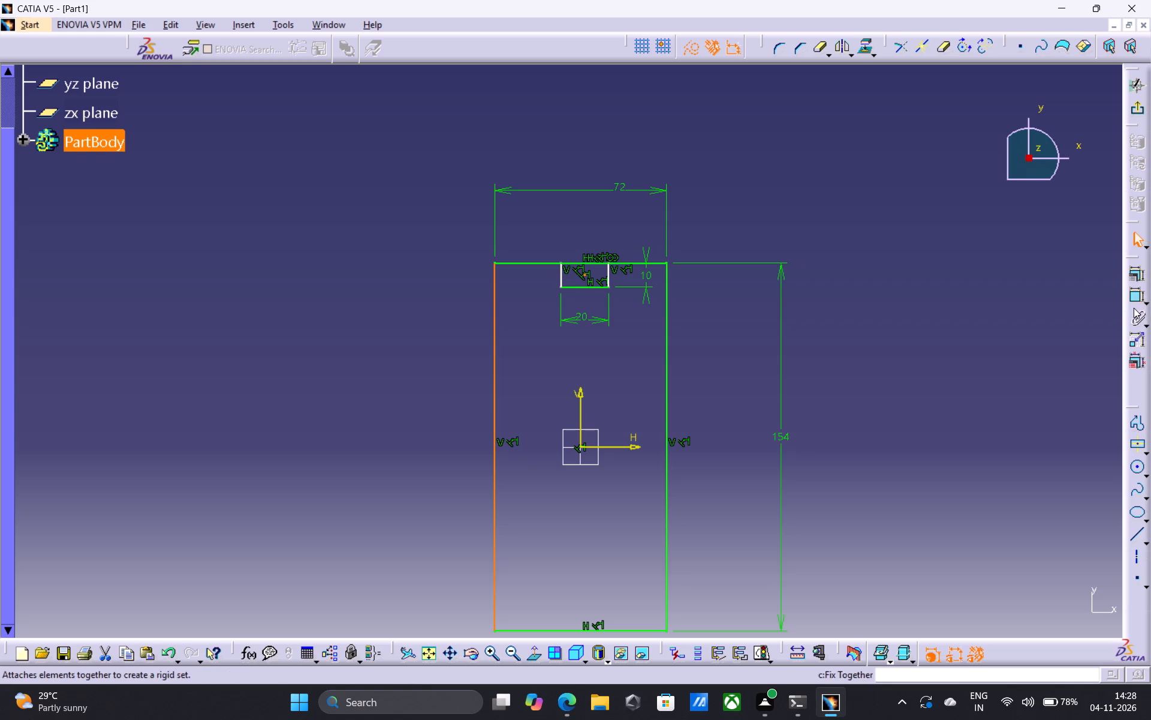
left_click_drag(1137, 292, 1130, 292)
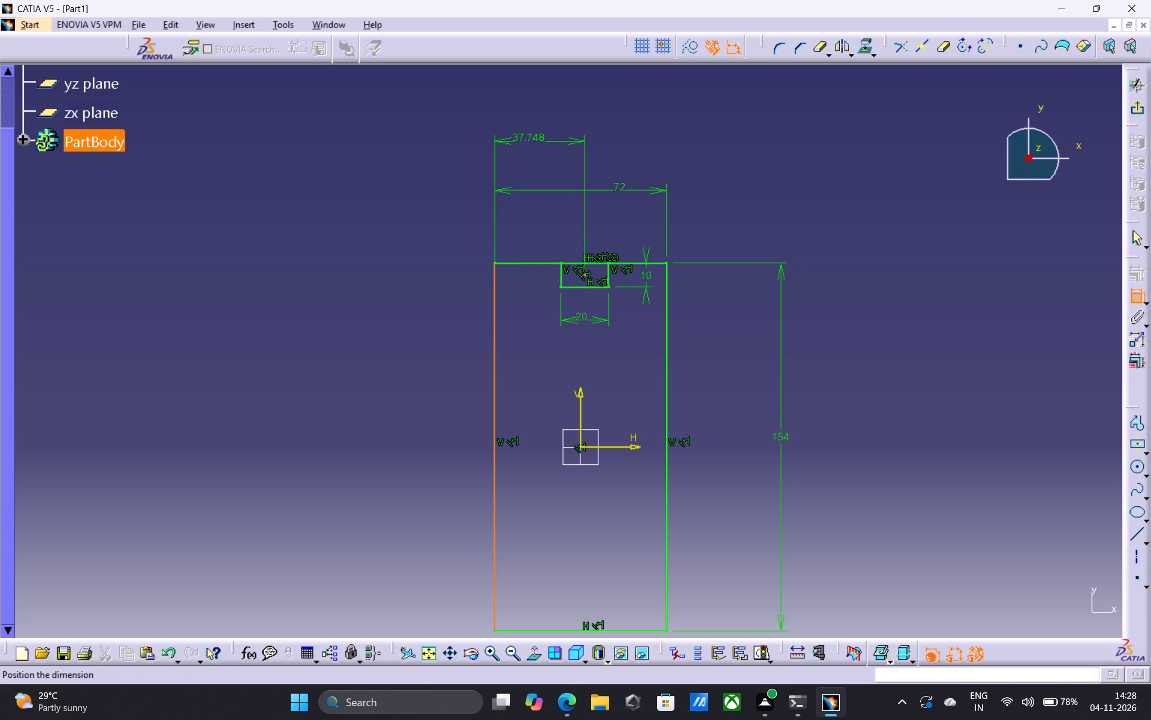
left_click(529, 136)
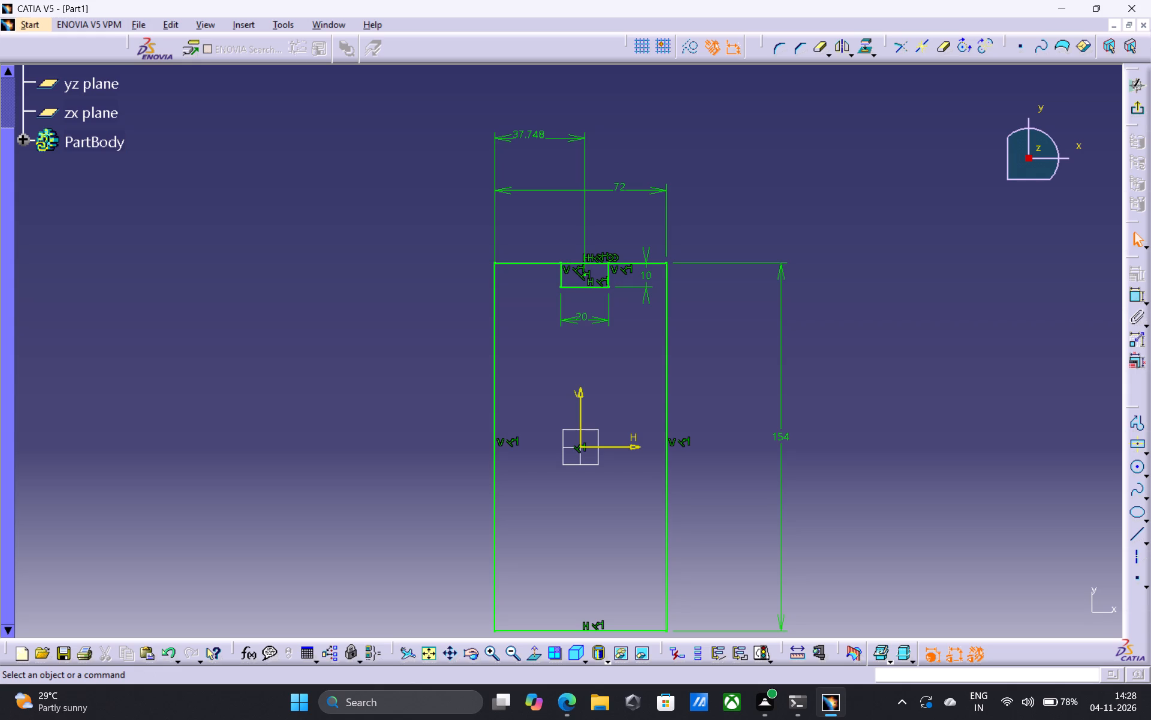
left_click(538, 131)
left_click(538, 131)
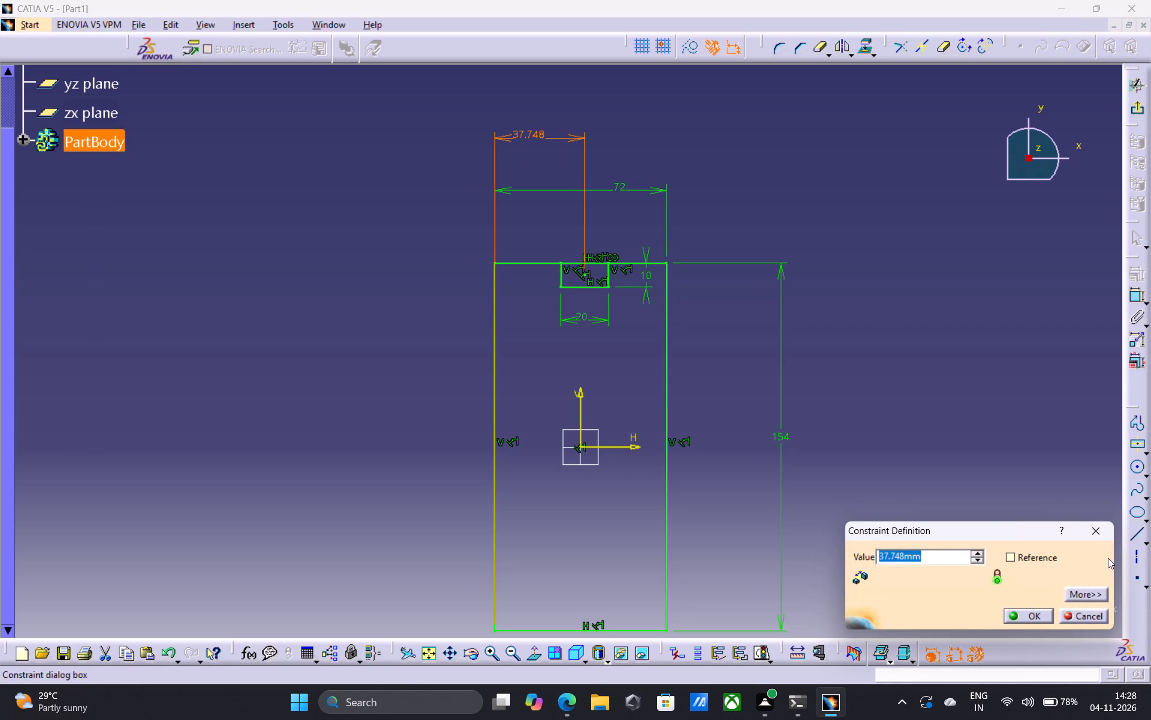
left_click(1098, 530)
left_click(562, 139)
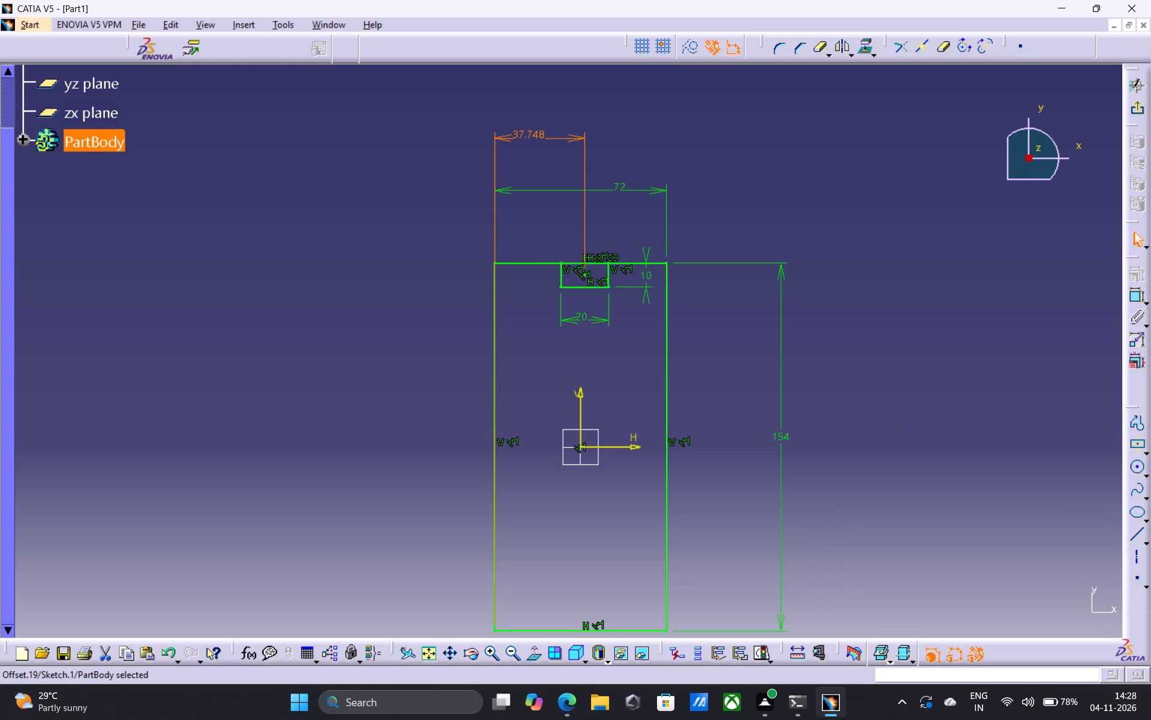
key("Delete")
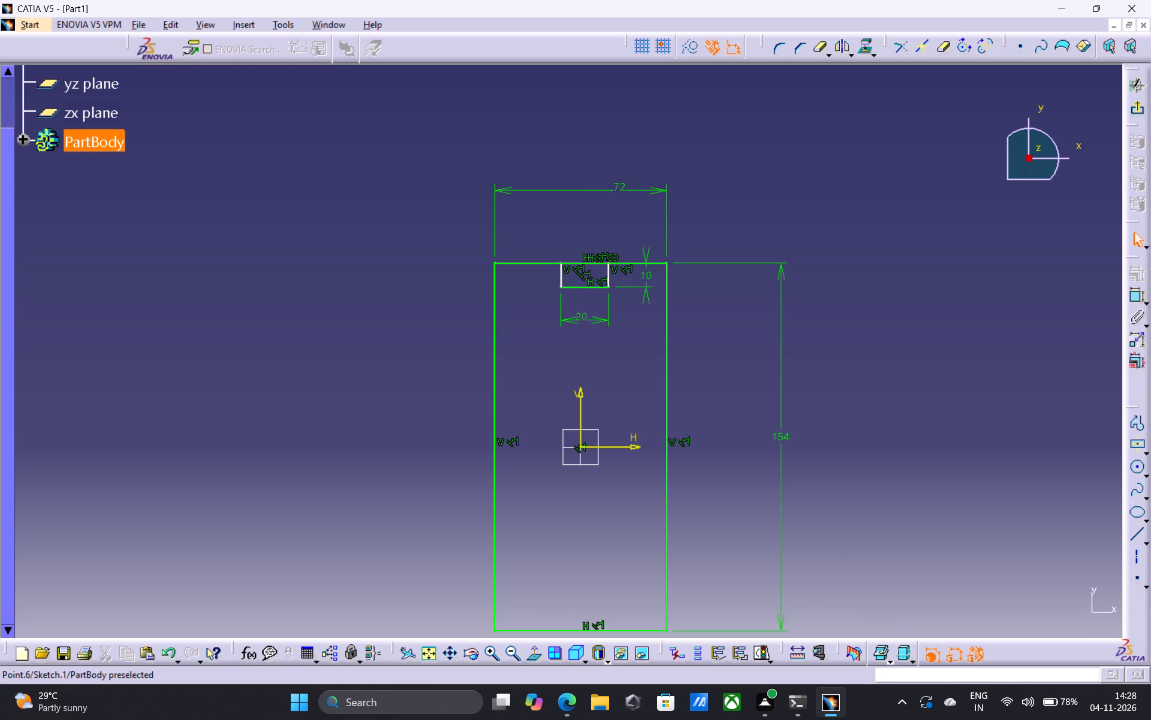
Dimension the small rectangle's centre point from the V axis and set the offset to 0 mm.
left_click(586, 275)
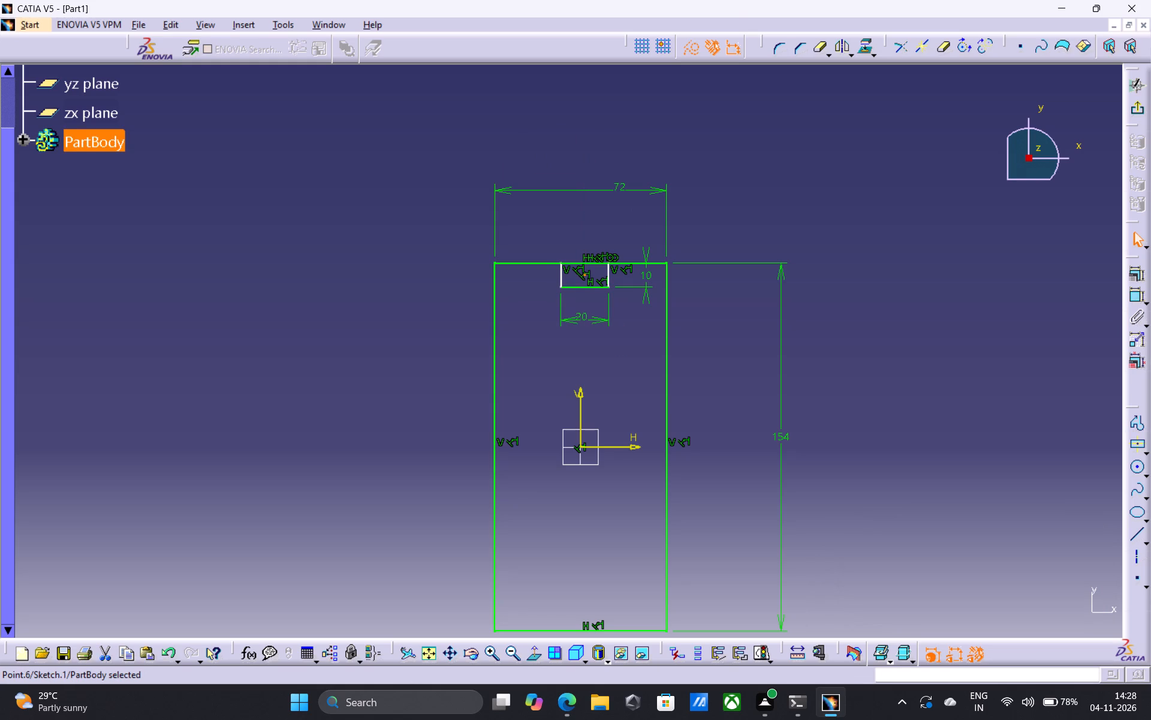
left_click(580, 418, "ctrl")
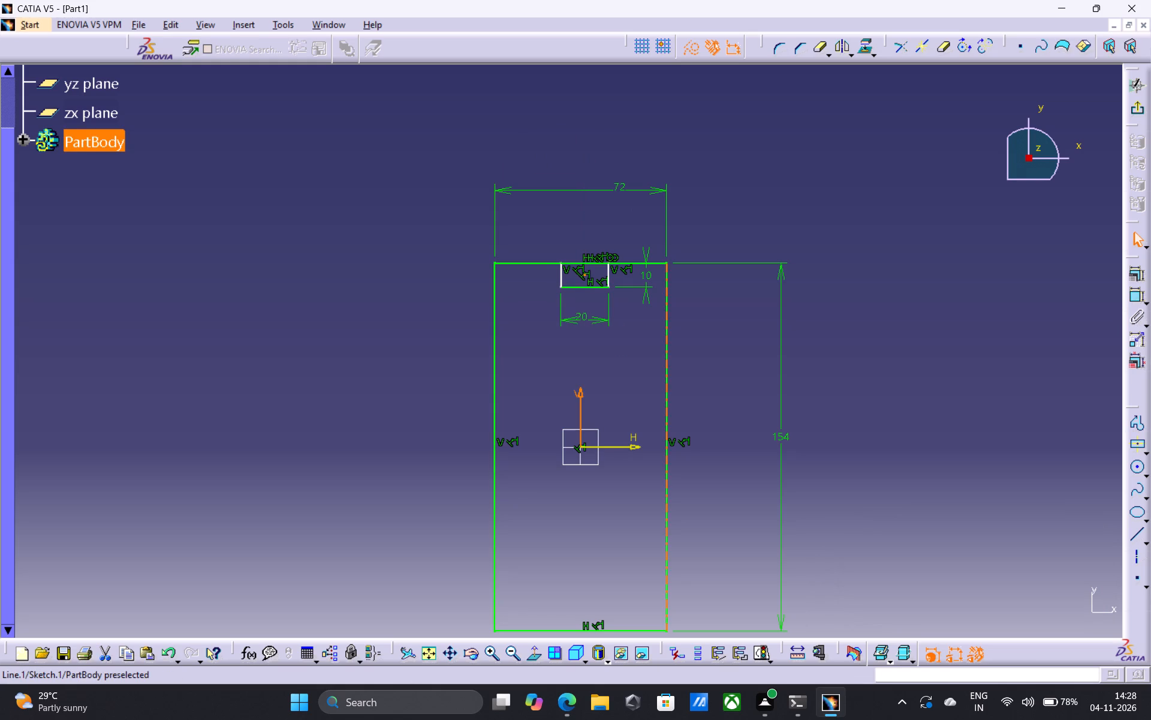
left_click(1137, 304)
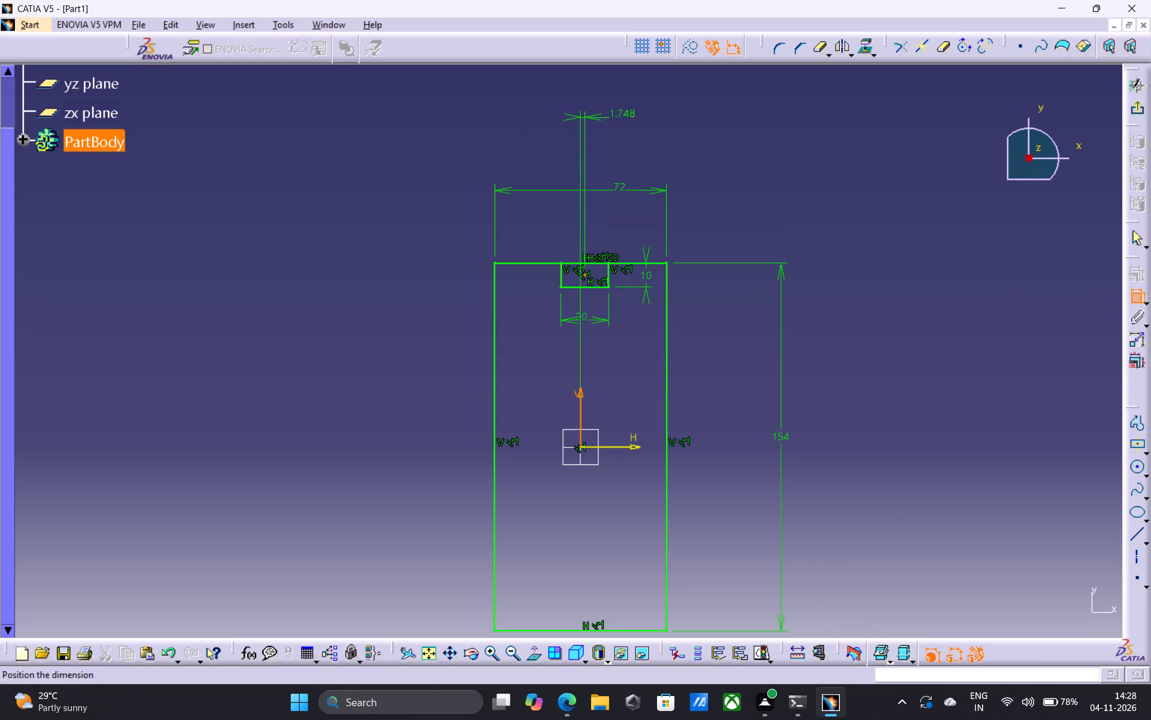
left_click(637, 124)
left_click(640, 113)
left_click(640, 113)
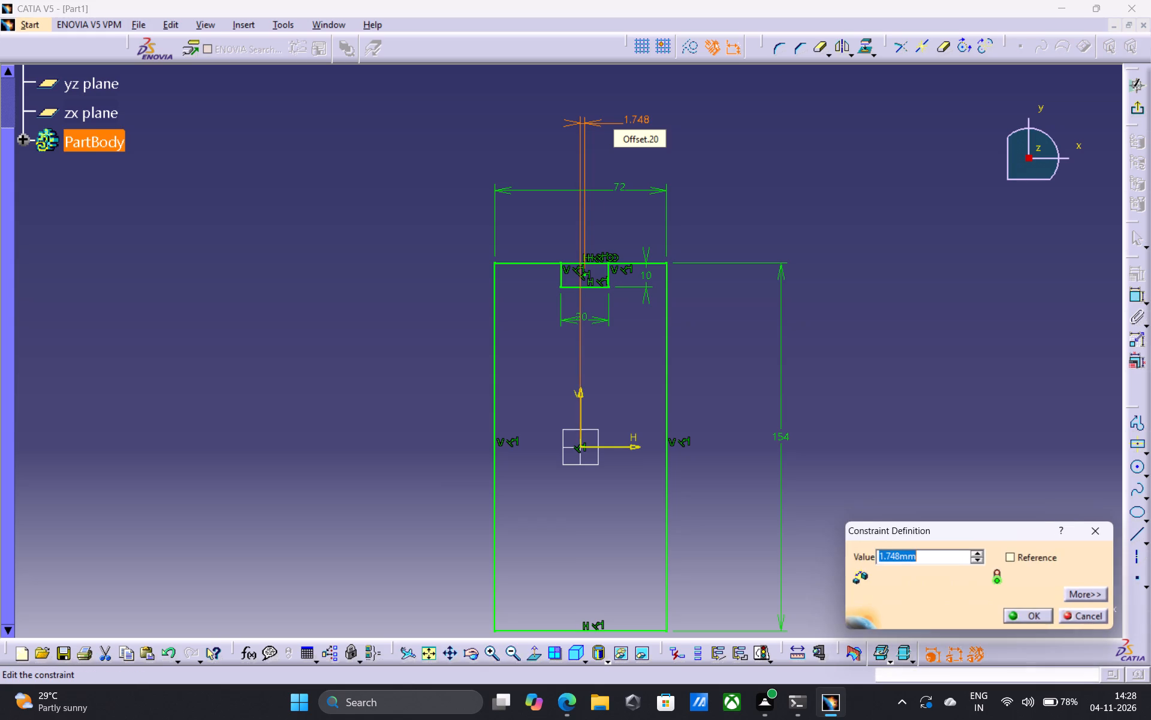
key("0")
key("Return")
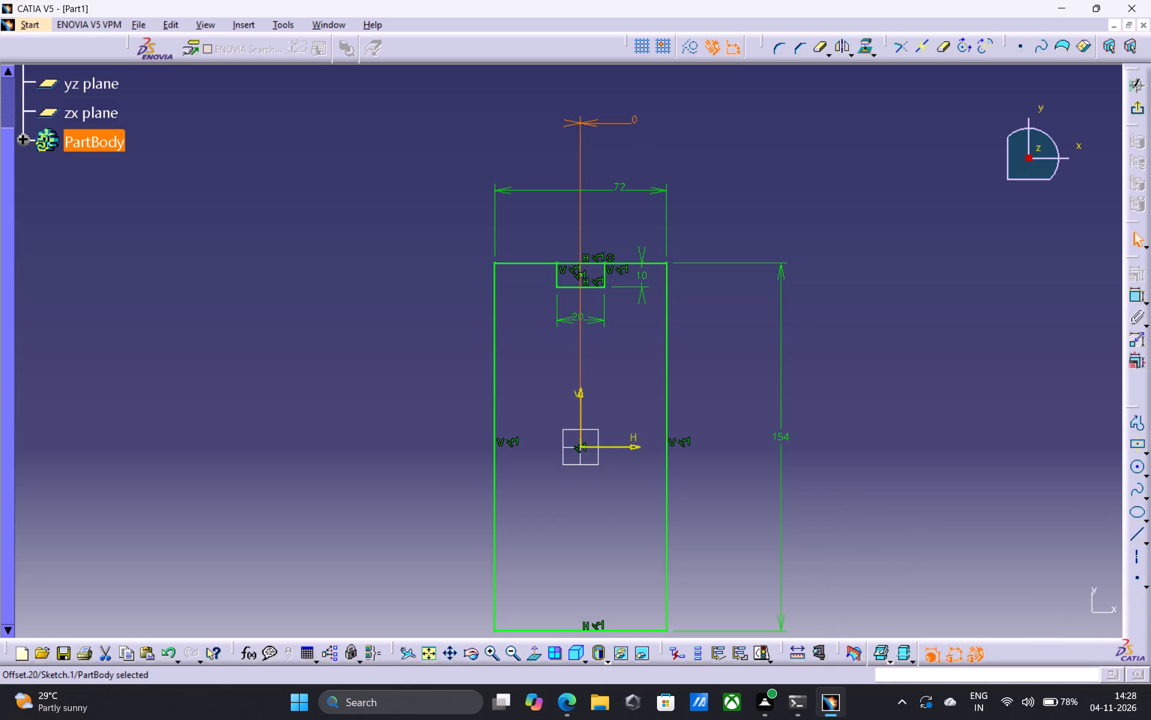
Delete the small rectangle's zero offset, 10 mm height and 20 mm width dimensions.
key("Delete")
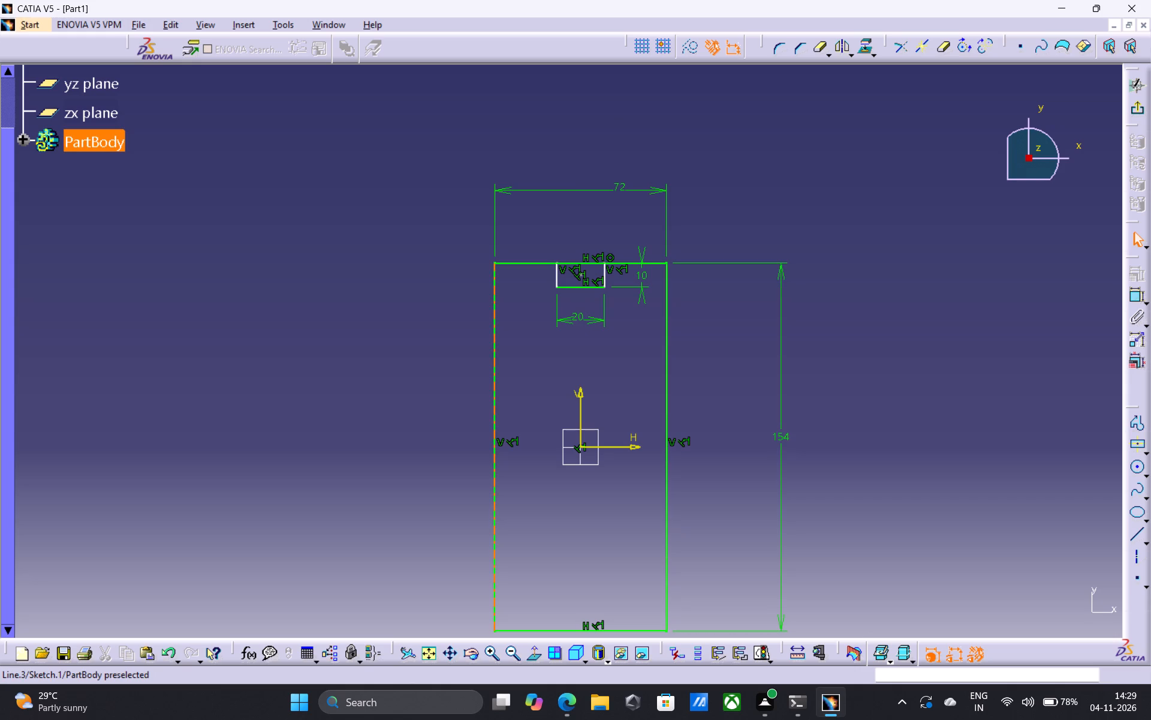
left_click(643, 280)
key("Delete")
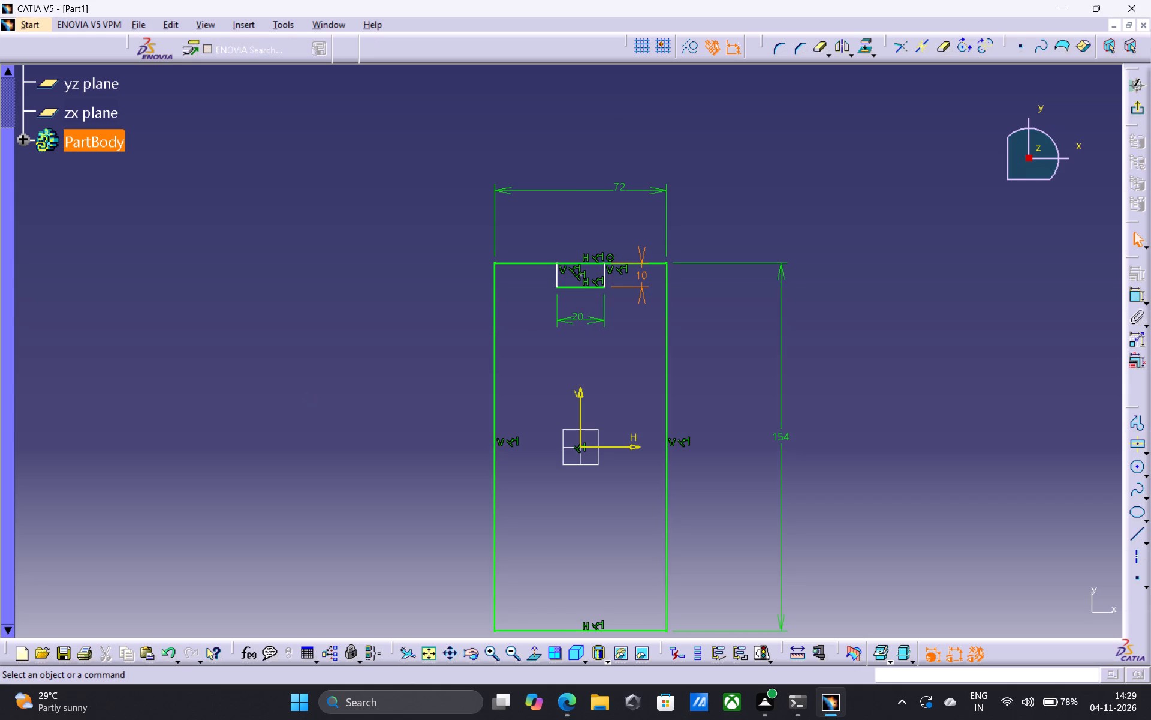
left_click(581, 319)
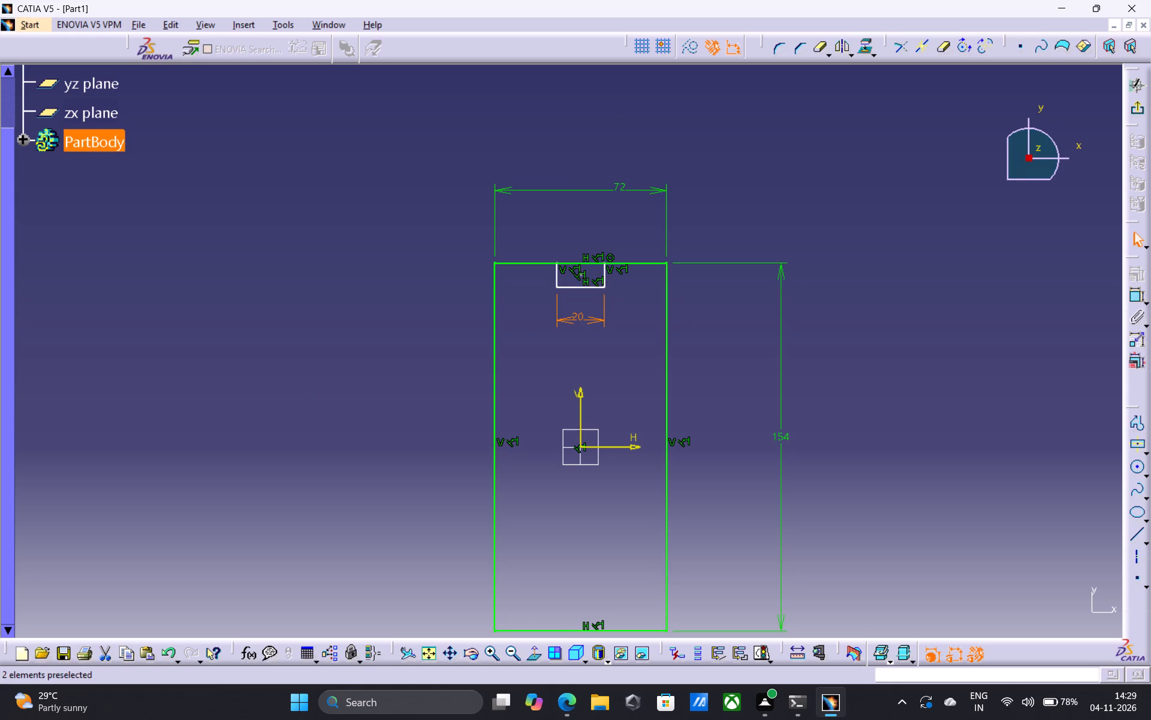
key("Delete")
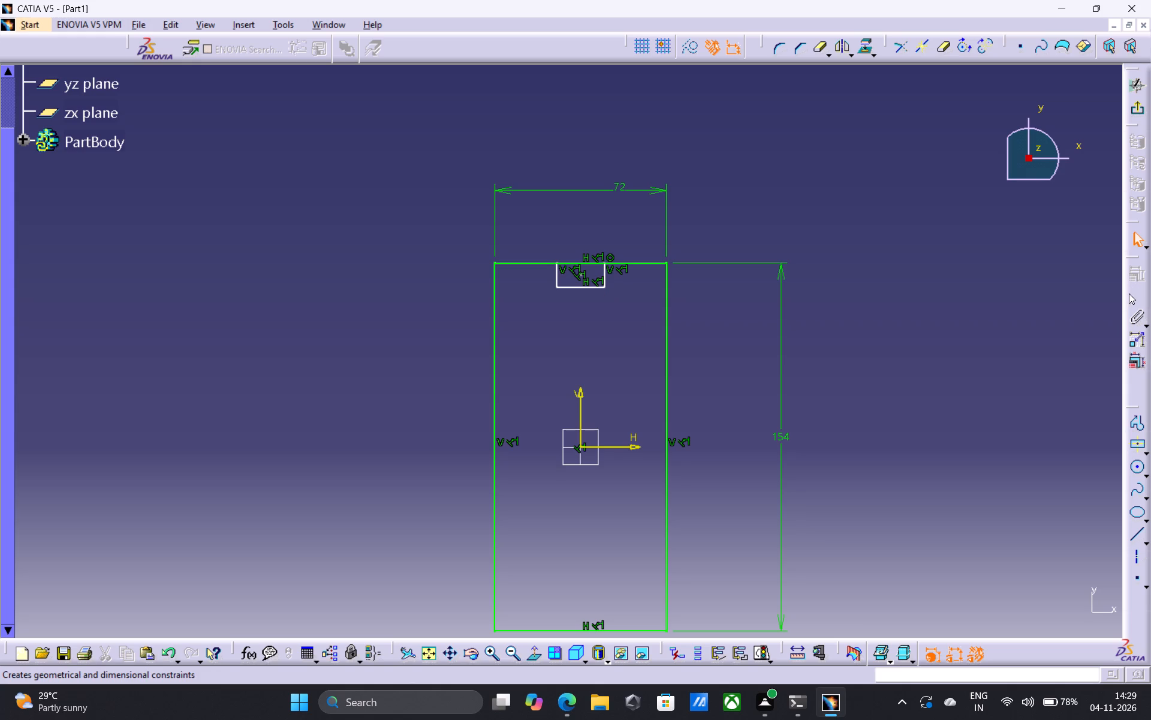
Check the small rectangle's centre distance to the outline's positive H edge, its width and its height with temporary dimensions, keeping none.
left_click(1129, 294)
left_click(1129, 294)
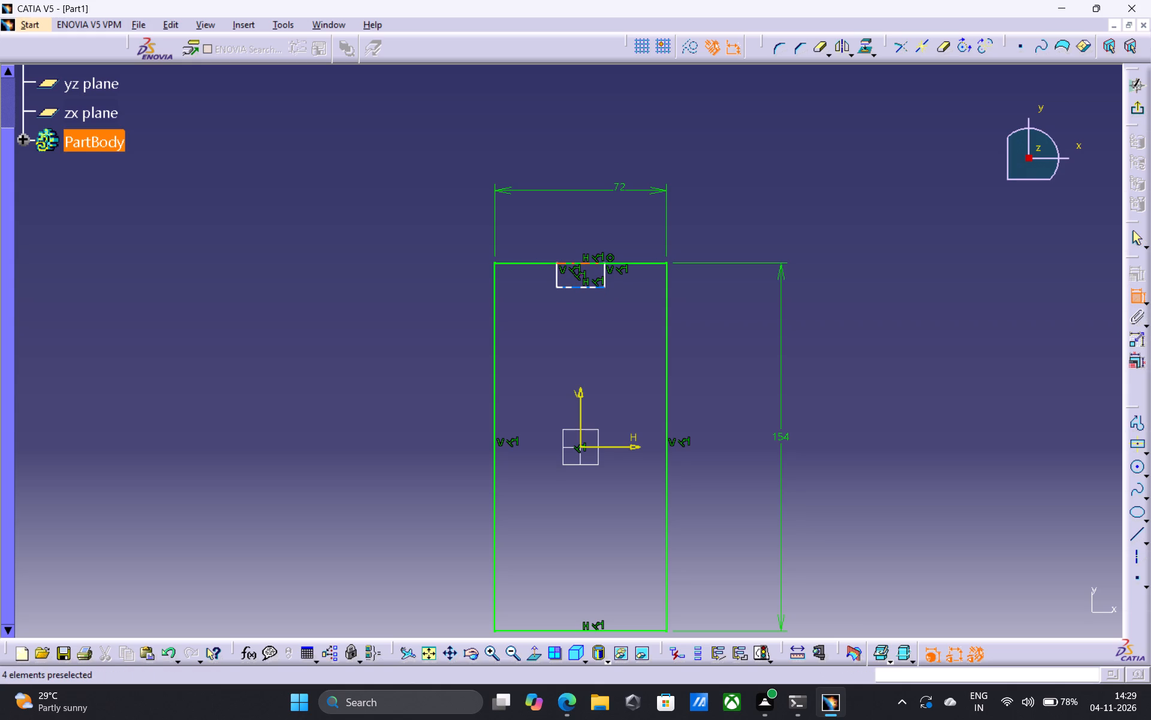
left_click(580, 274)
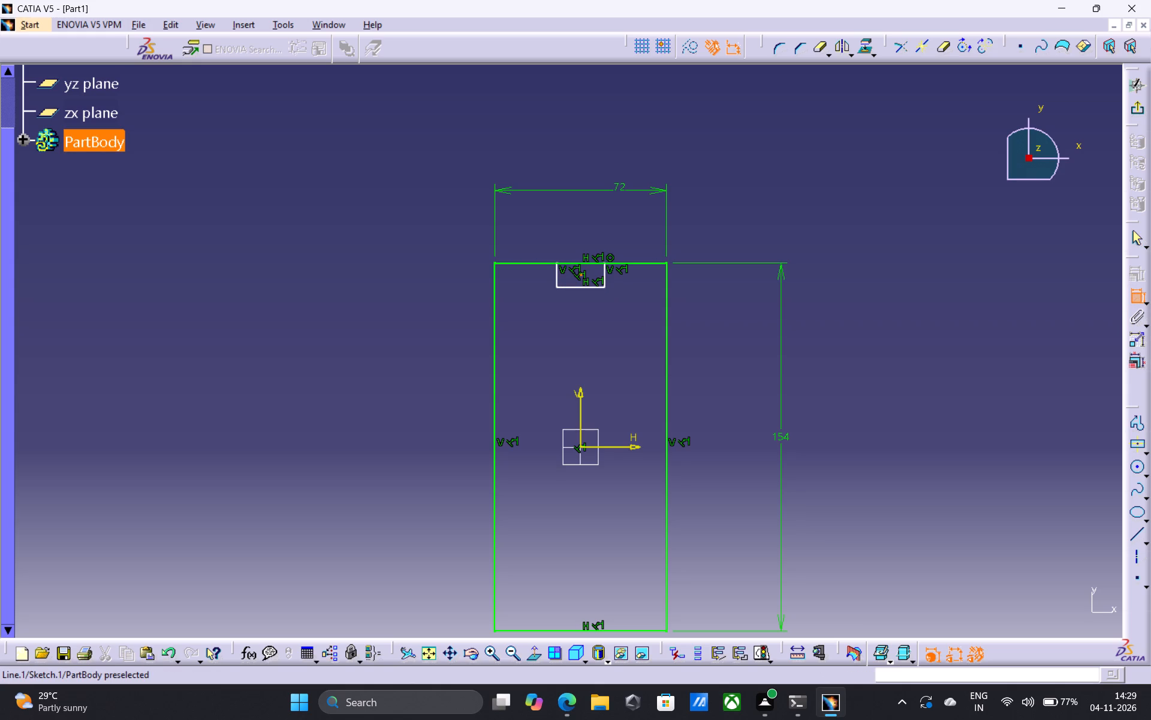
left_click(665, 280)
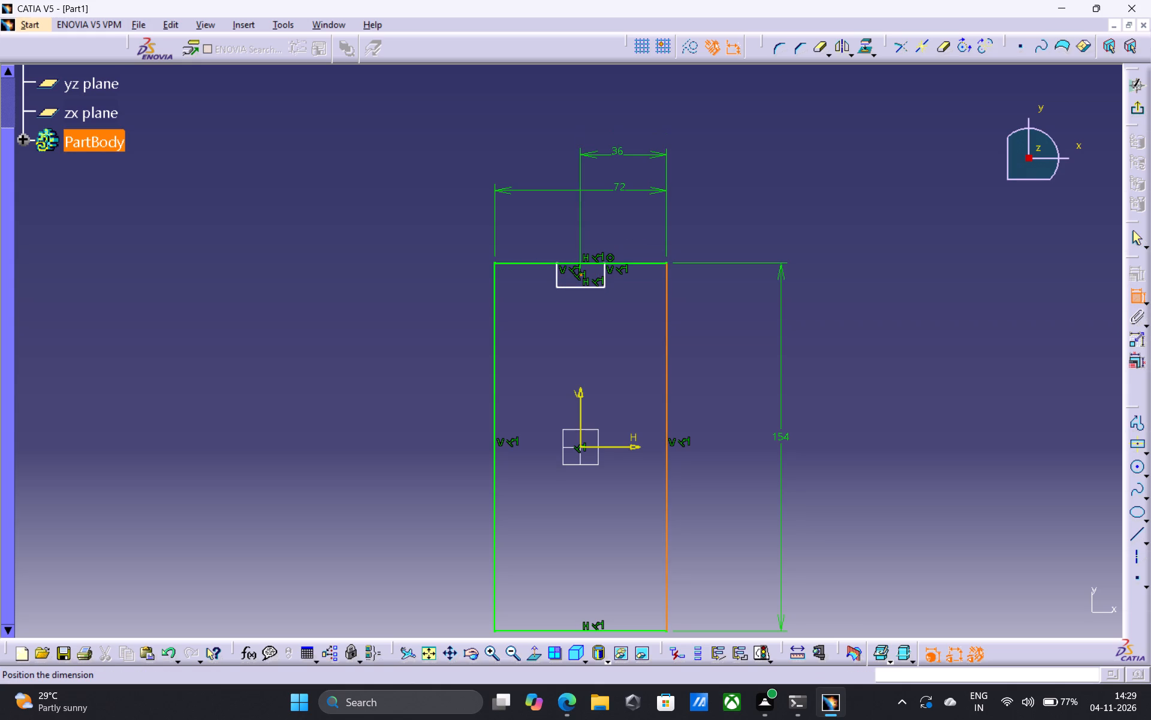
key("Escape")
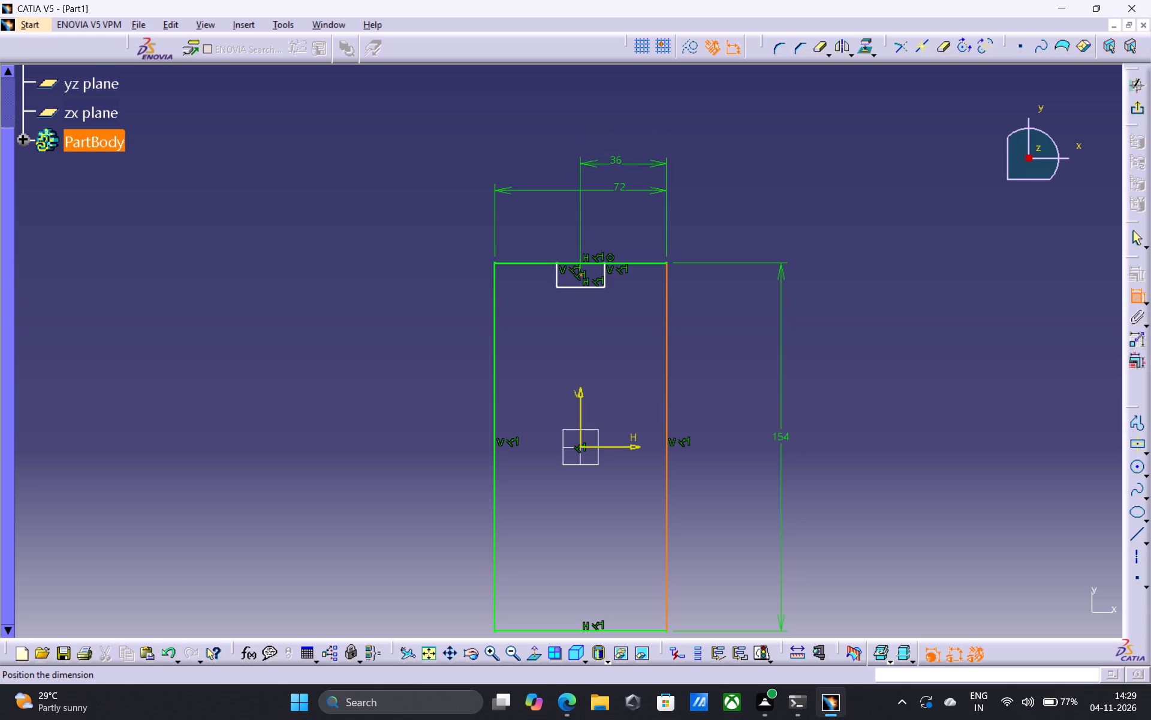
key("Escape")
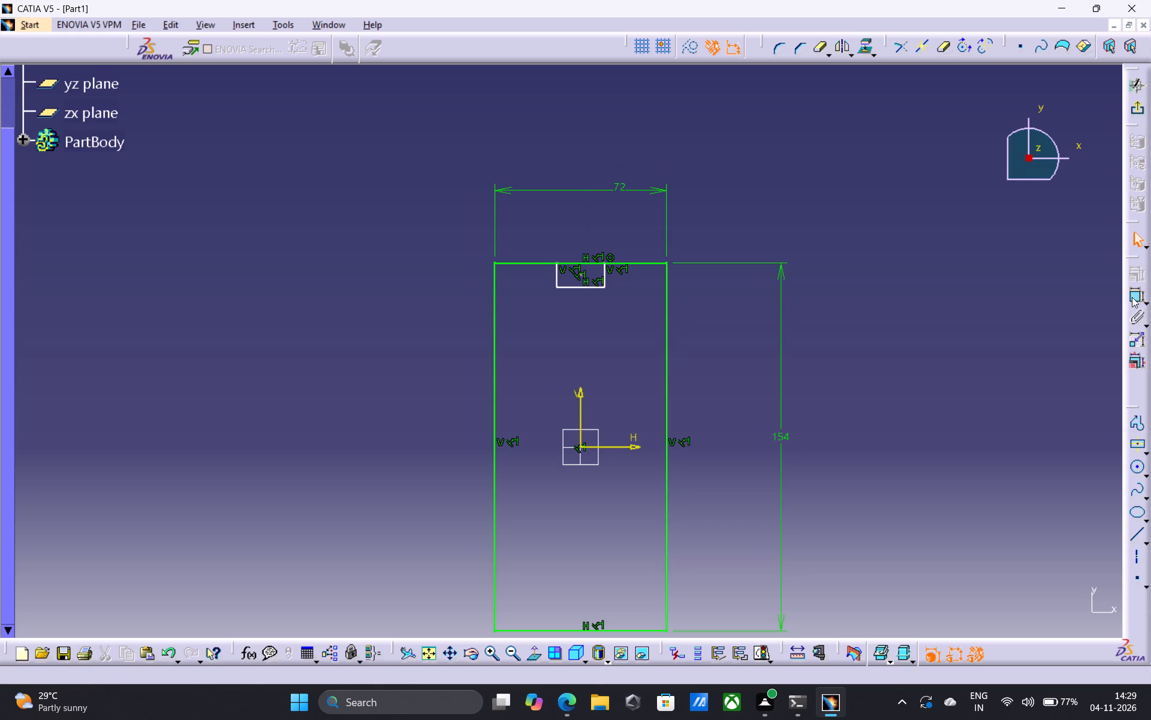
left_click(1132, 297)
left_click(571, 287)
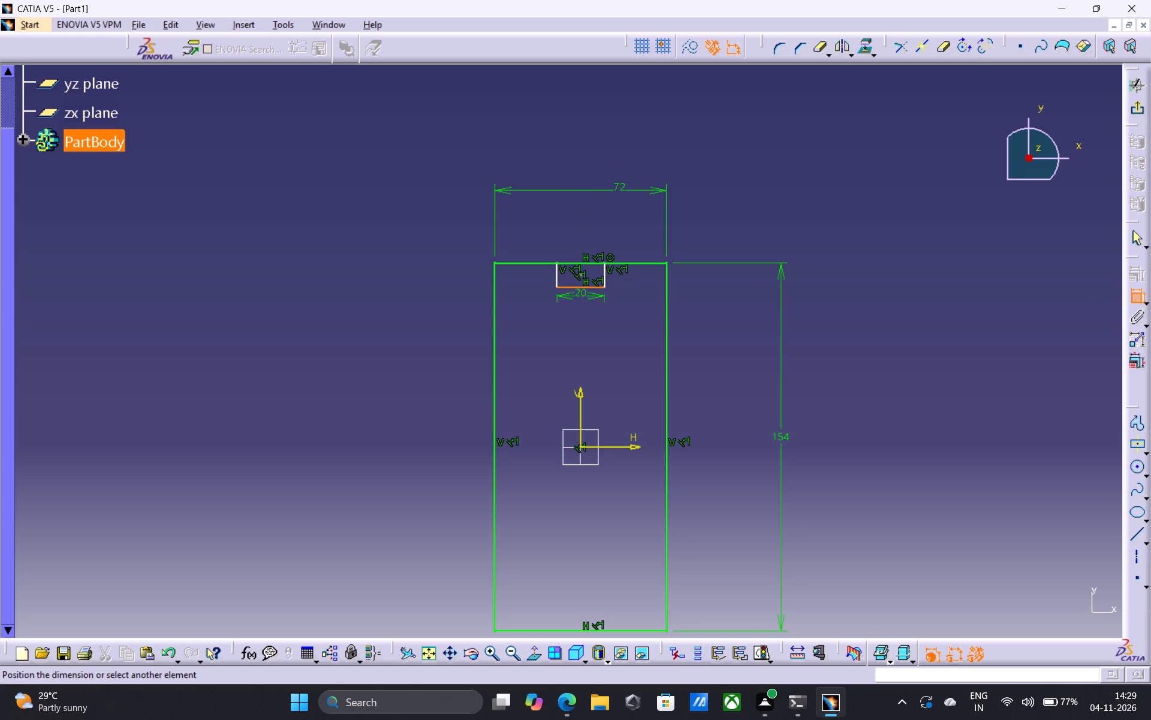
key("Escape")
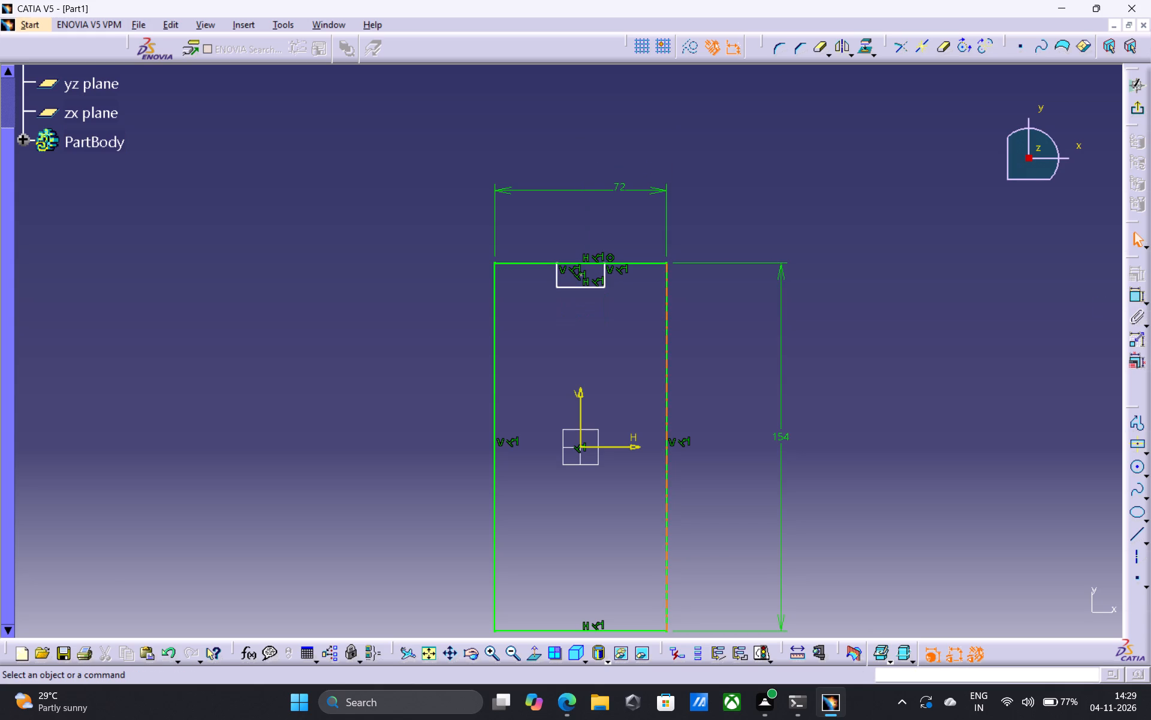
left_click(1131, 290)
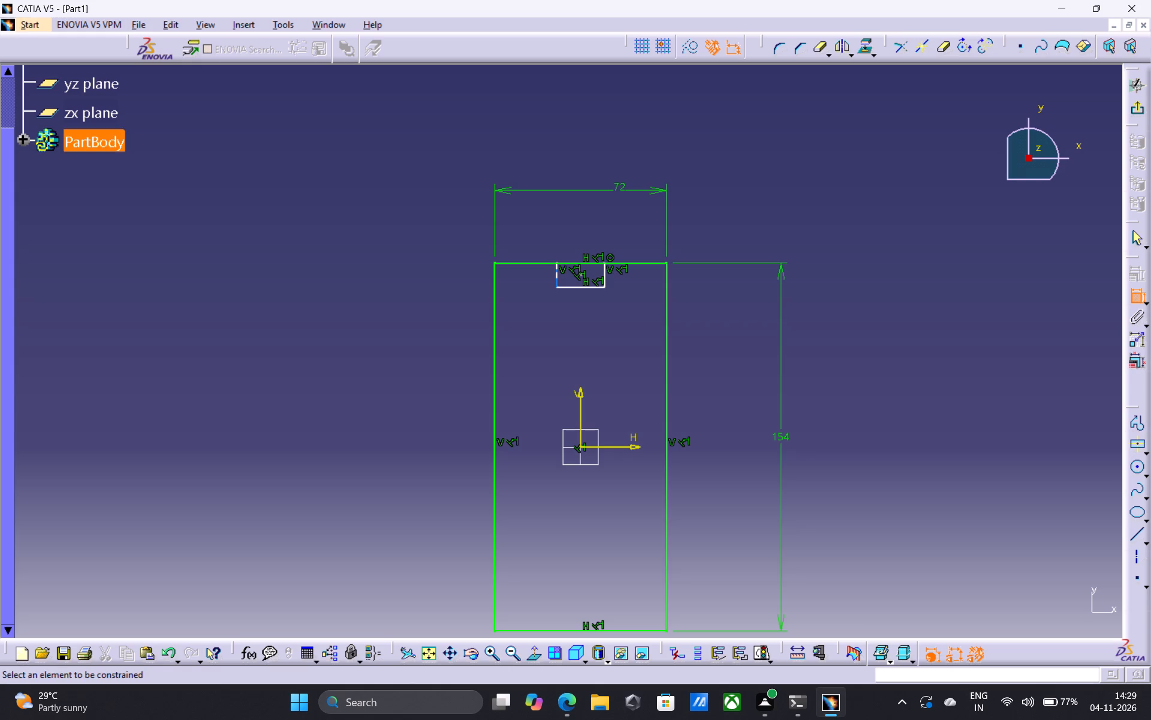
left_click(555, 275)
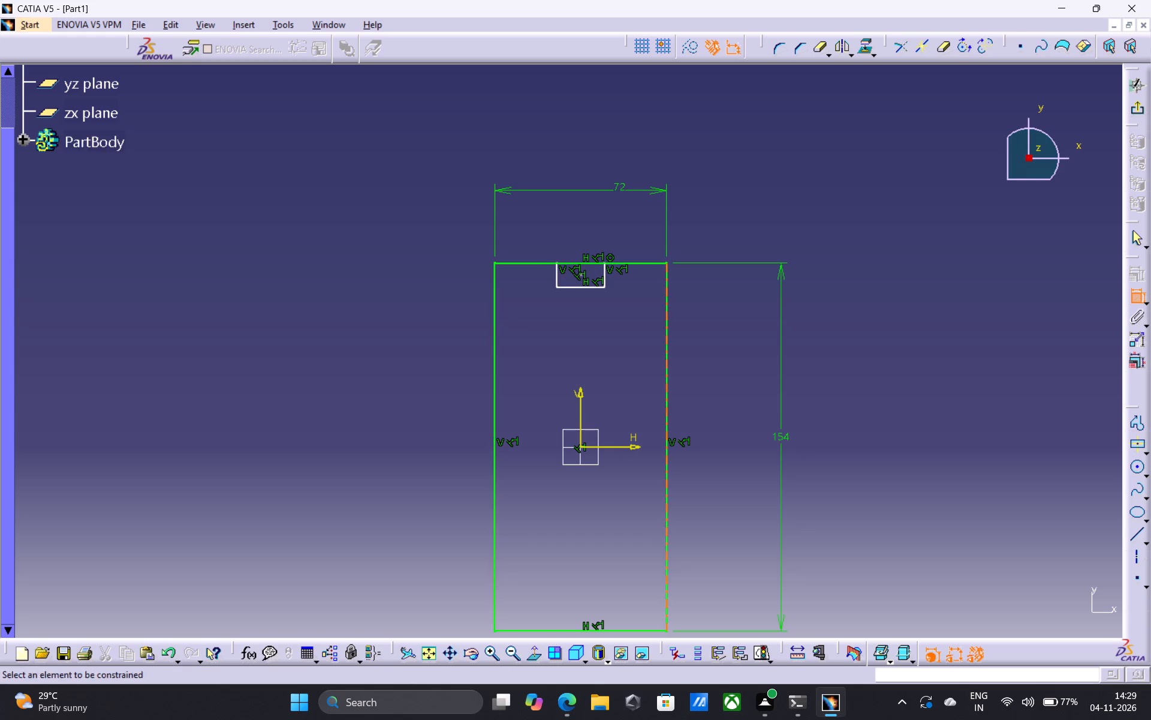
left_click(555, 274)
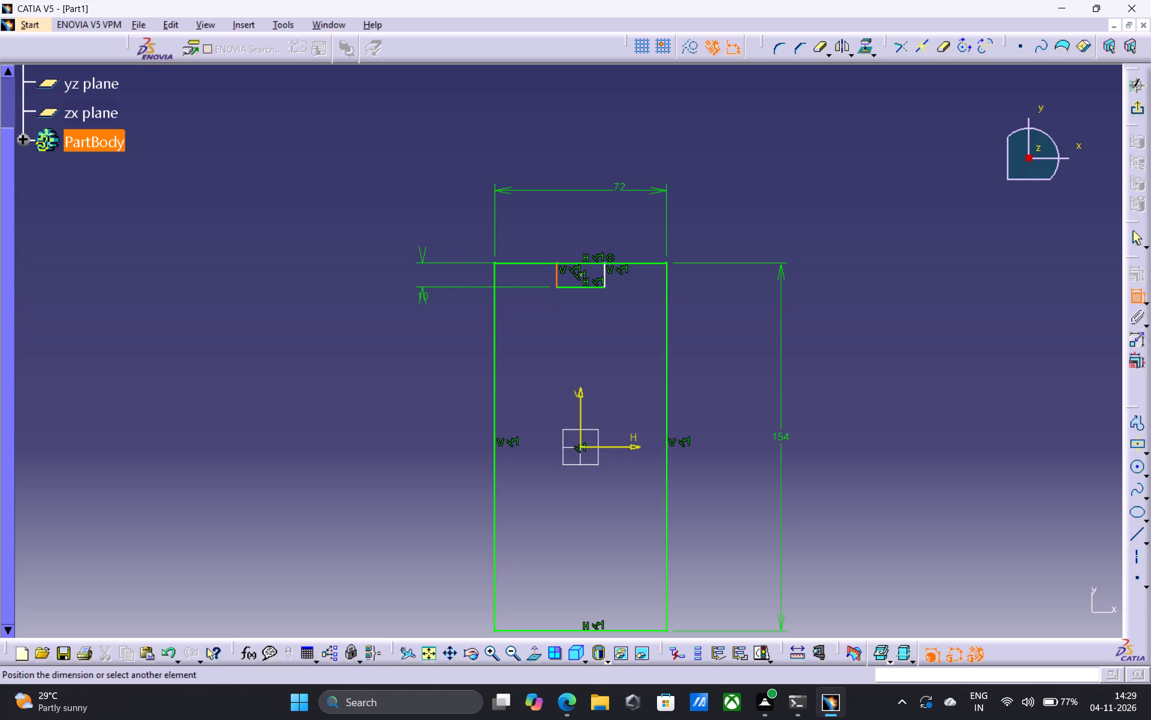
key("Escape")
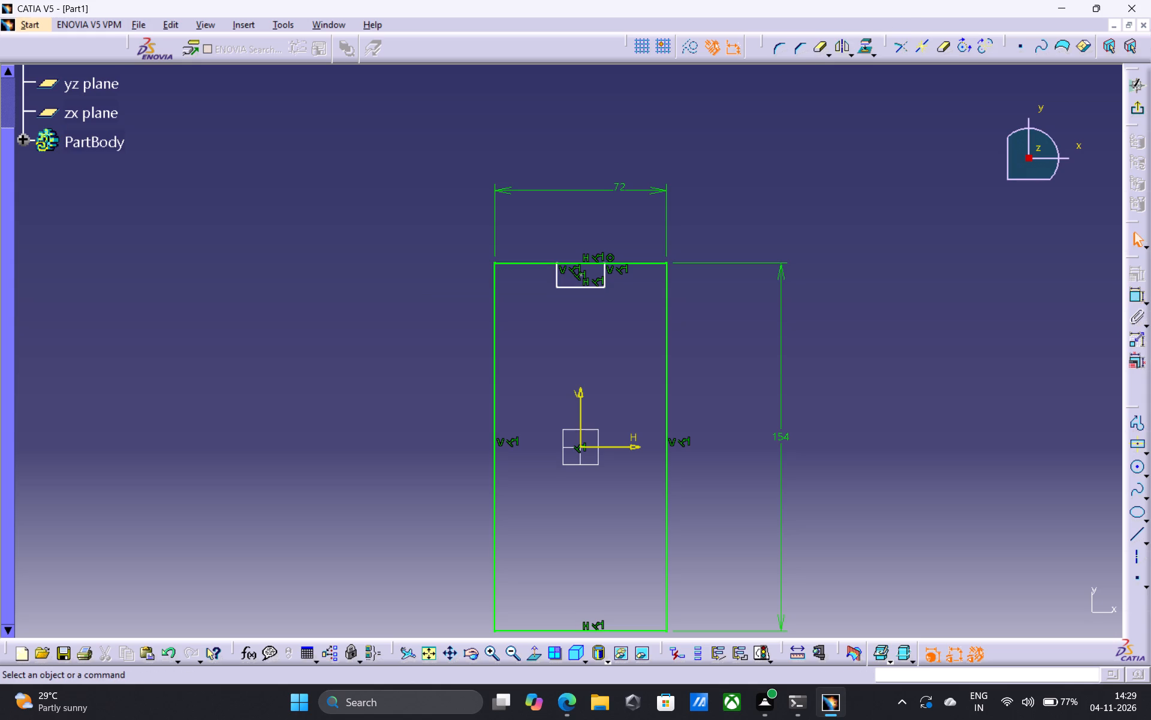
Round the outline corner at negative H and positive V with a 10 mm radius, declining the length-to-distance conversion.
left_click(775, 42)
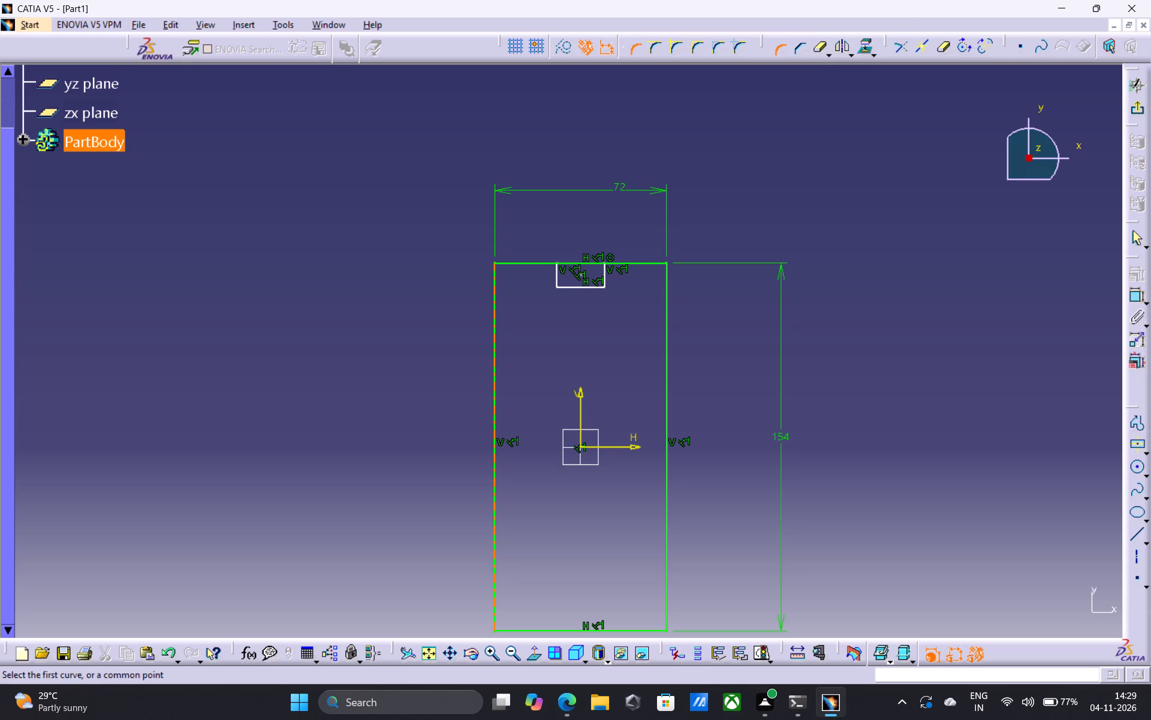
left_click(500, 286)
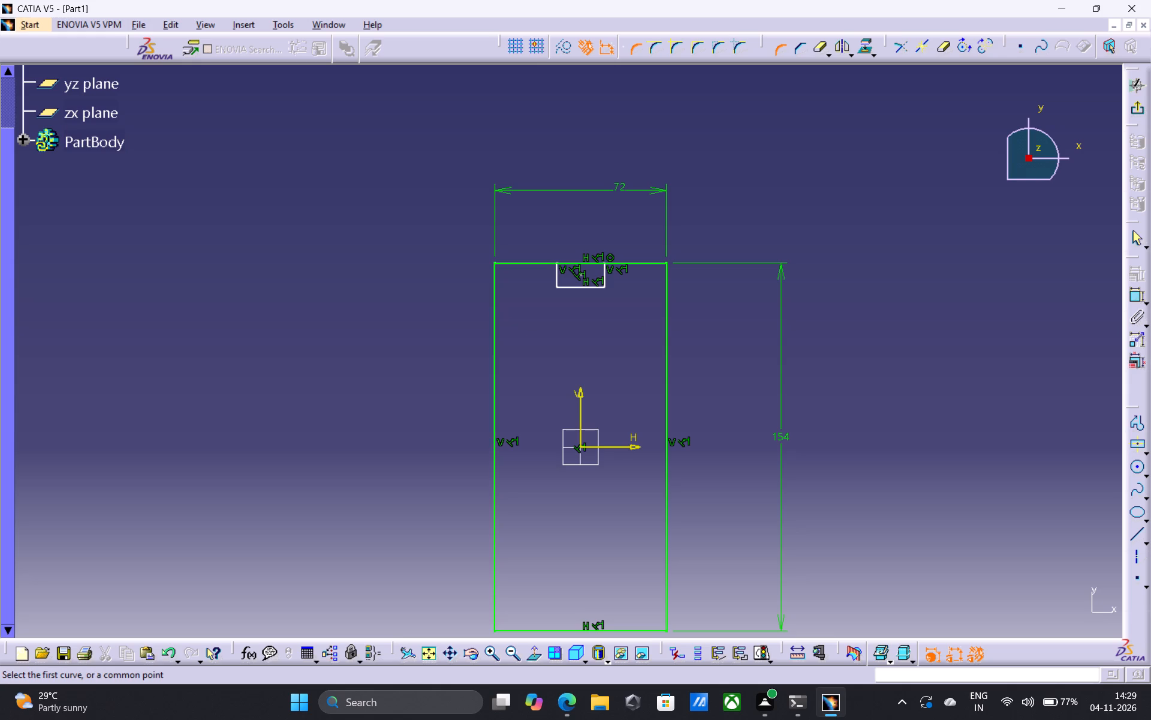
left_click(516, 260)
left_click(496, 287)
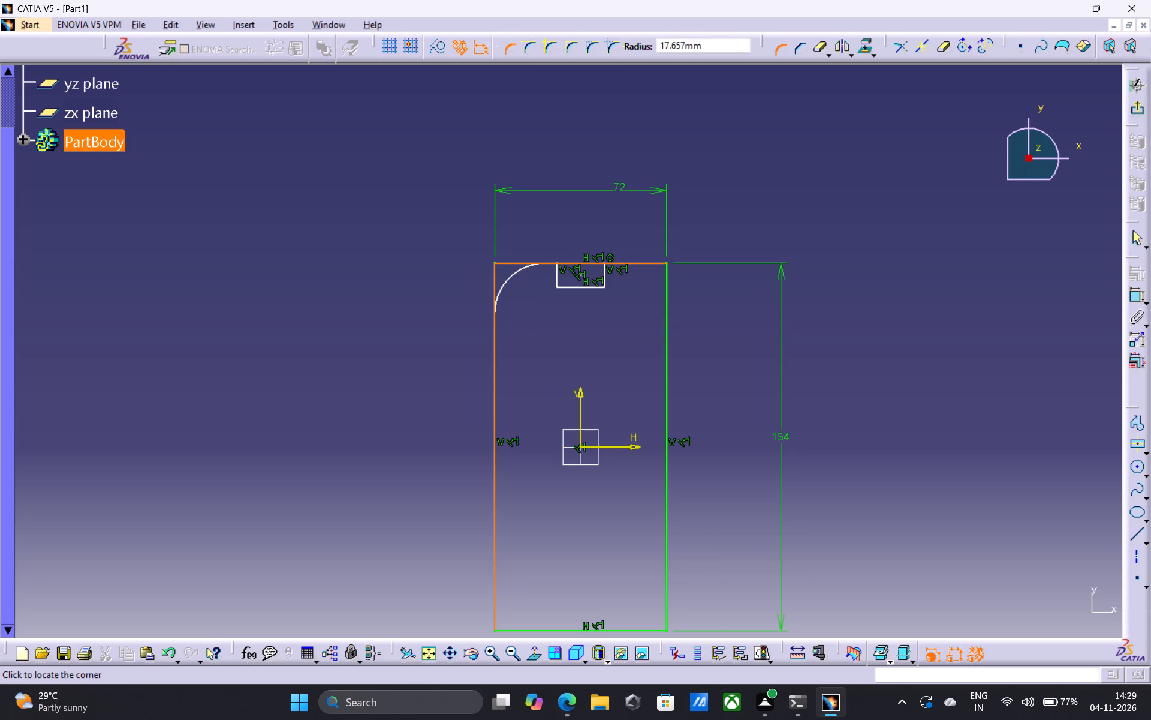
key("Tab")
key("Tab")
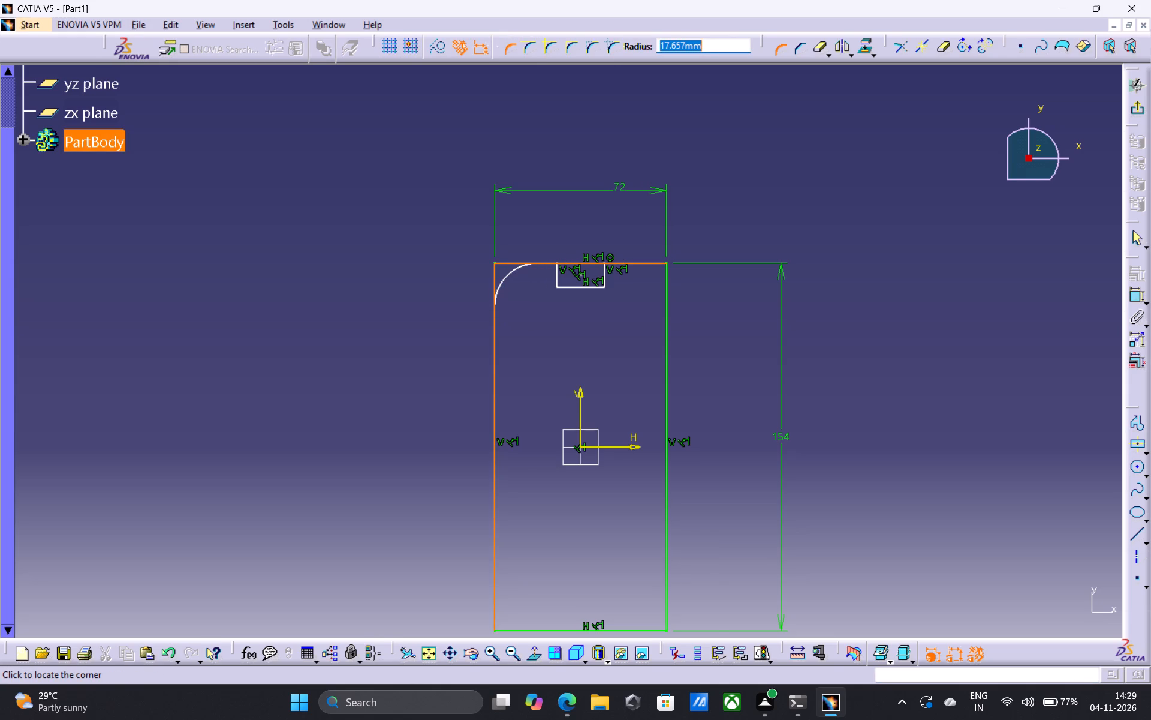
key("1")
key("0")
key("Return")
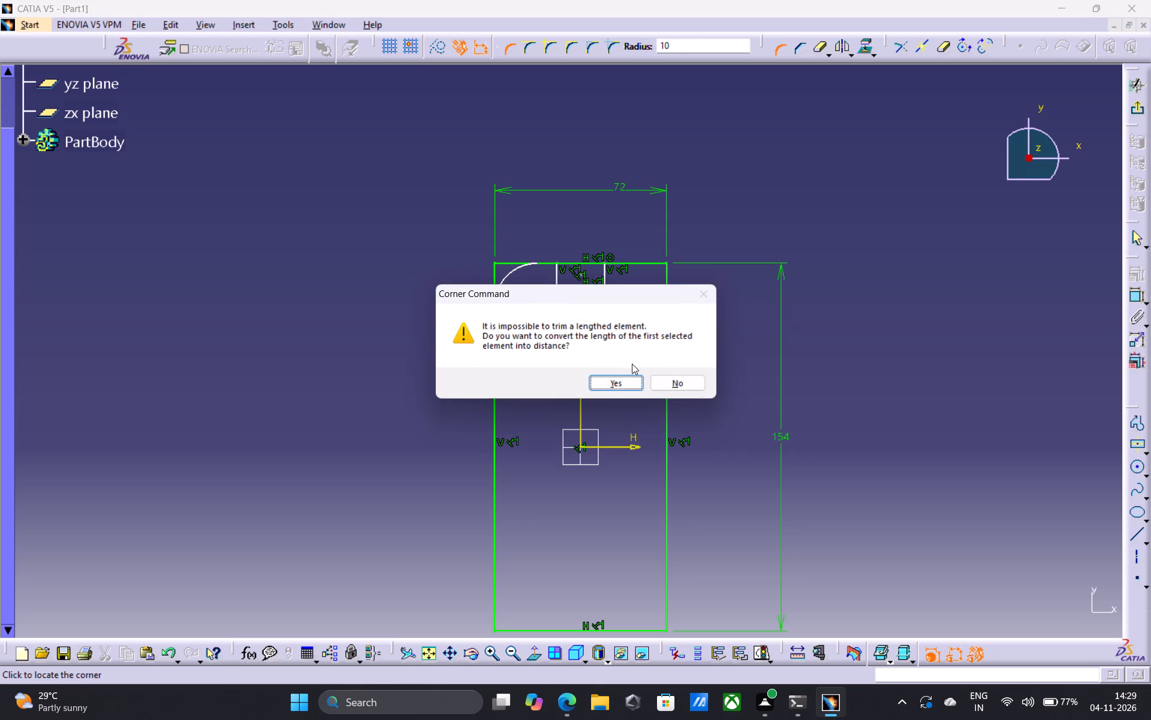
left_click(697, 382)
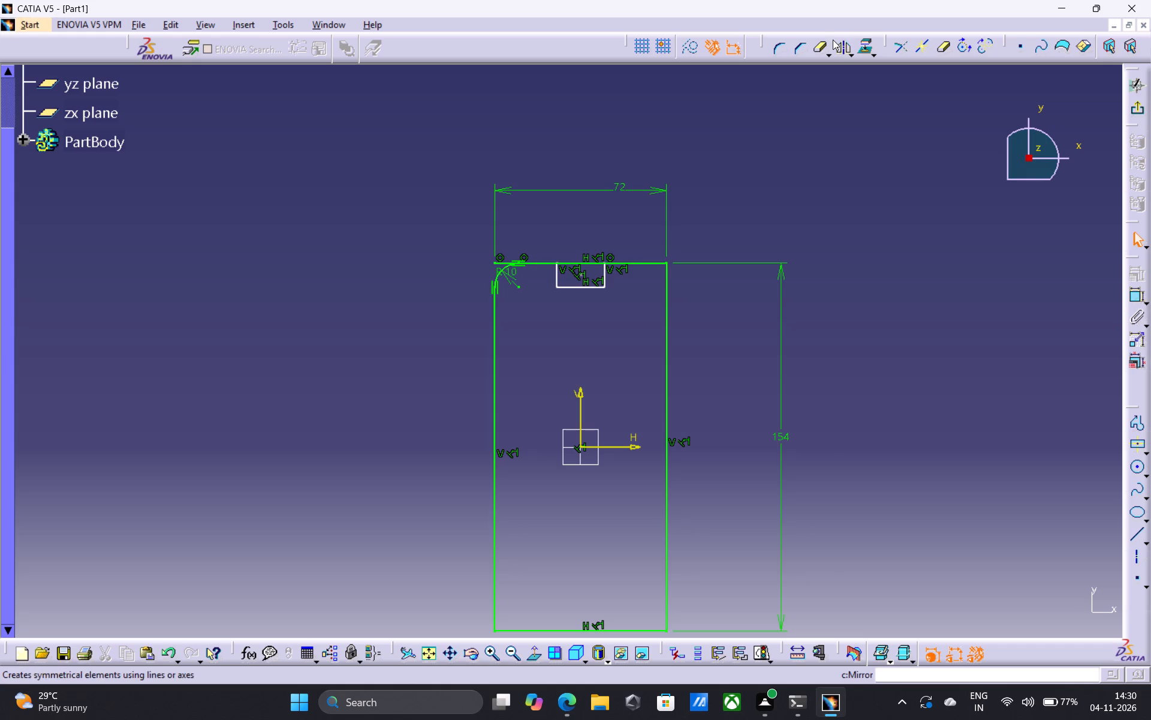
Quick-trim the leftover short-edge end at the rounded corner, converting its length into distance, and delete the corner's radius dimension.
left_click(816, 47)
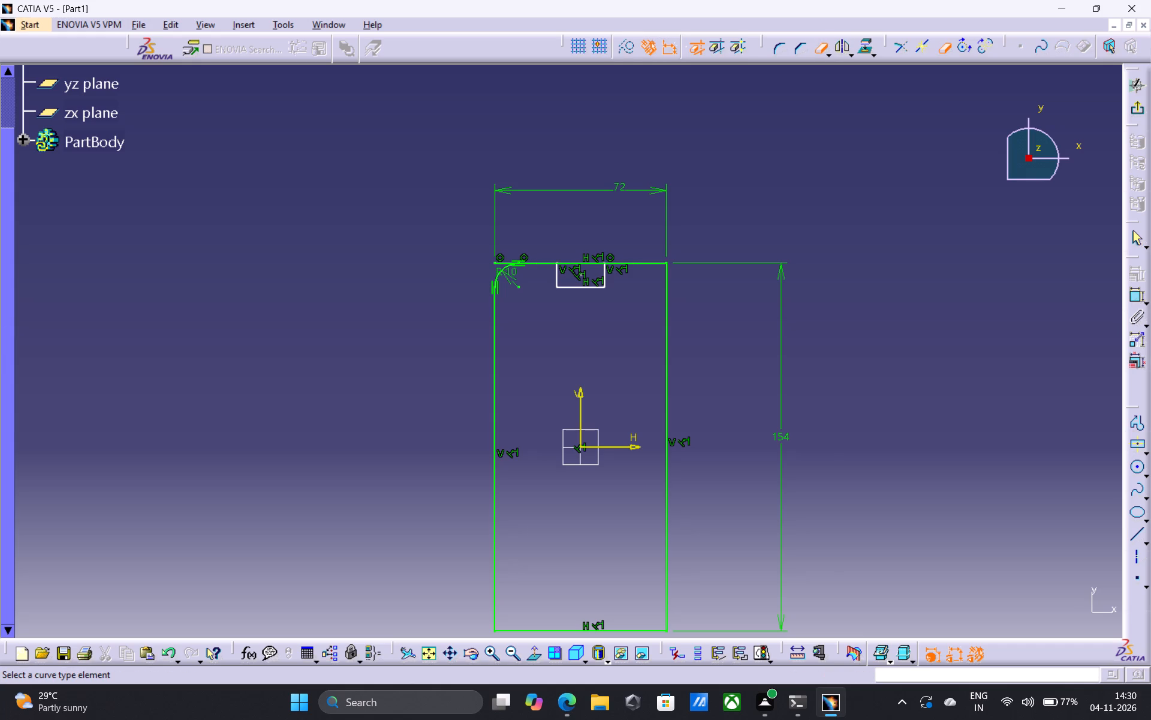
left_click(499, 264)
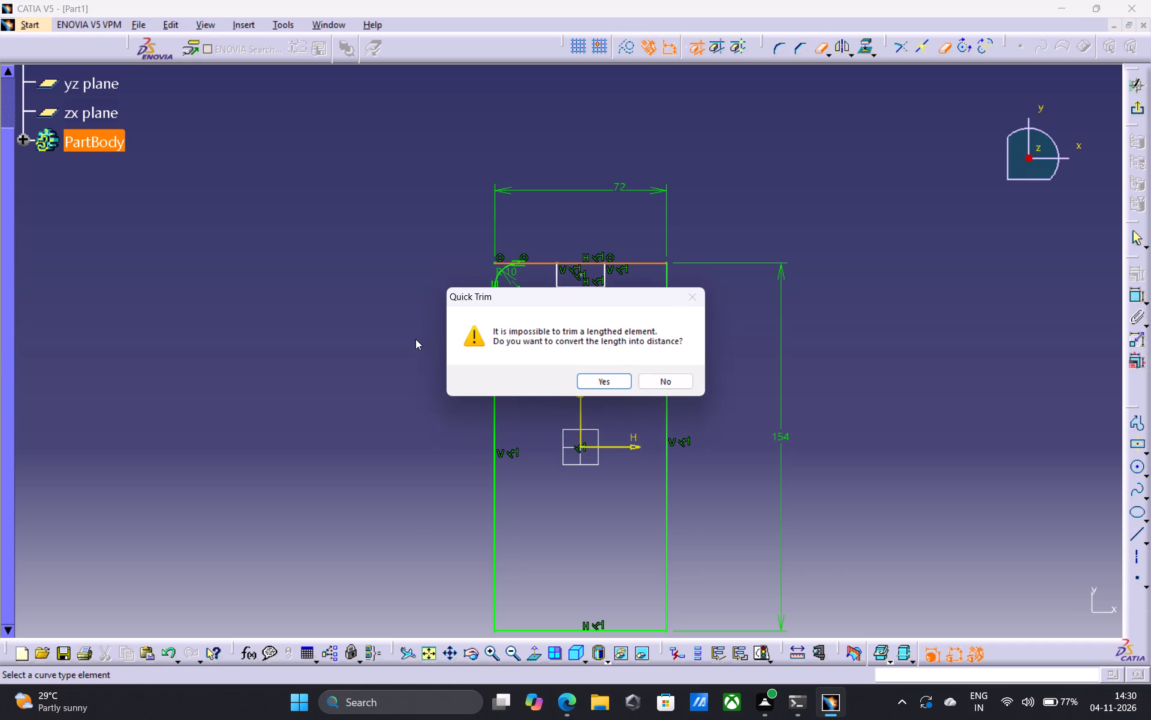
left_click(613, 380)
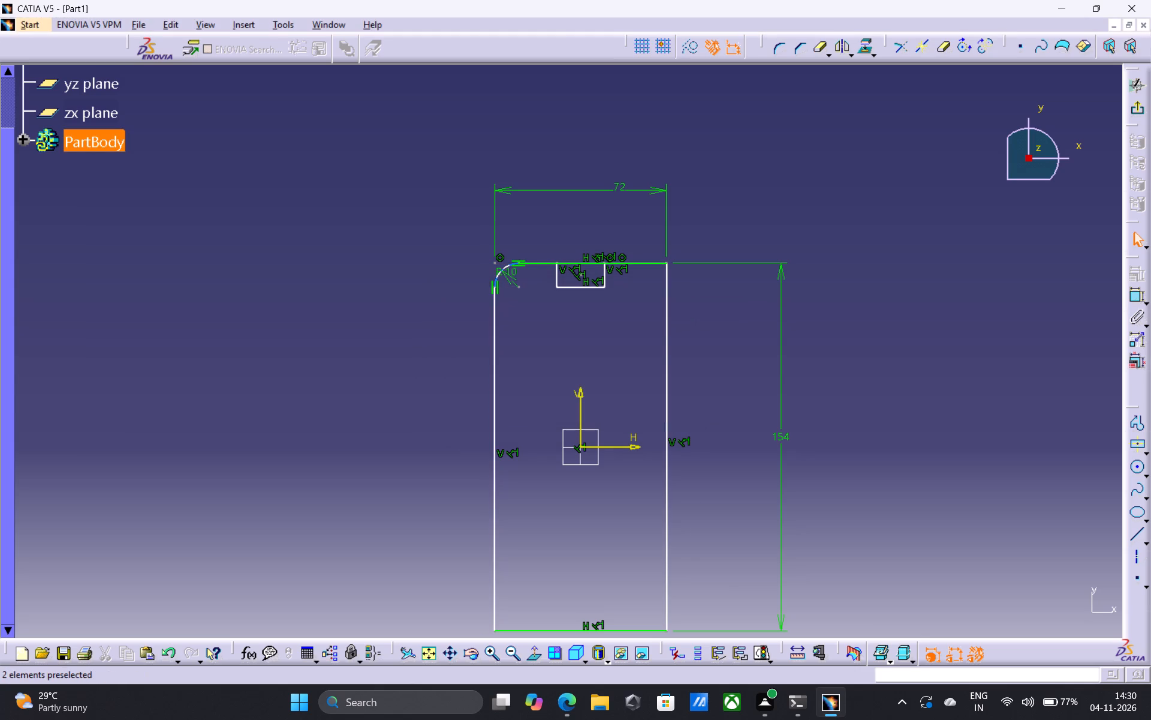
left_click(511, 275)
key("Delete")
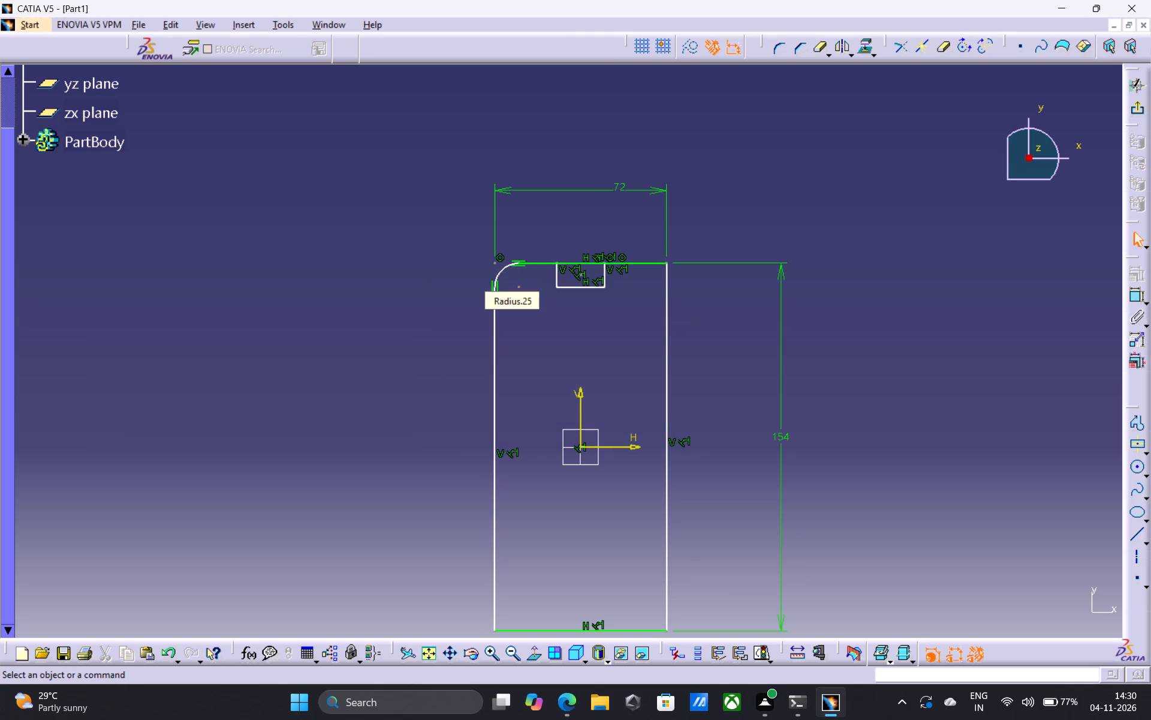
Round the outline corner at positive H and positive V with a 10 mm radius, using the option that trims no elements.
left_click(781, 46)
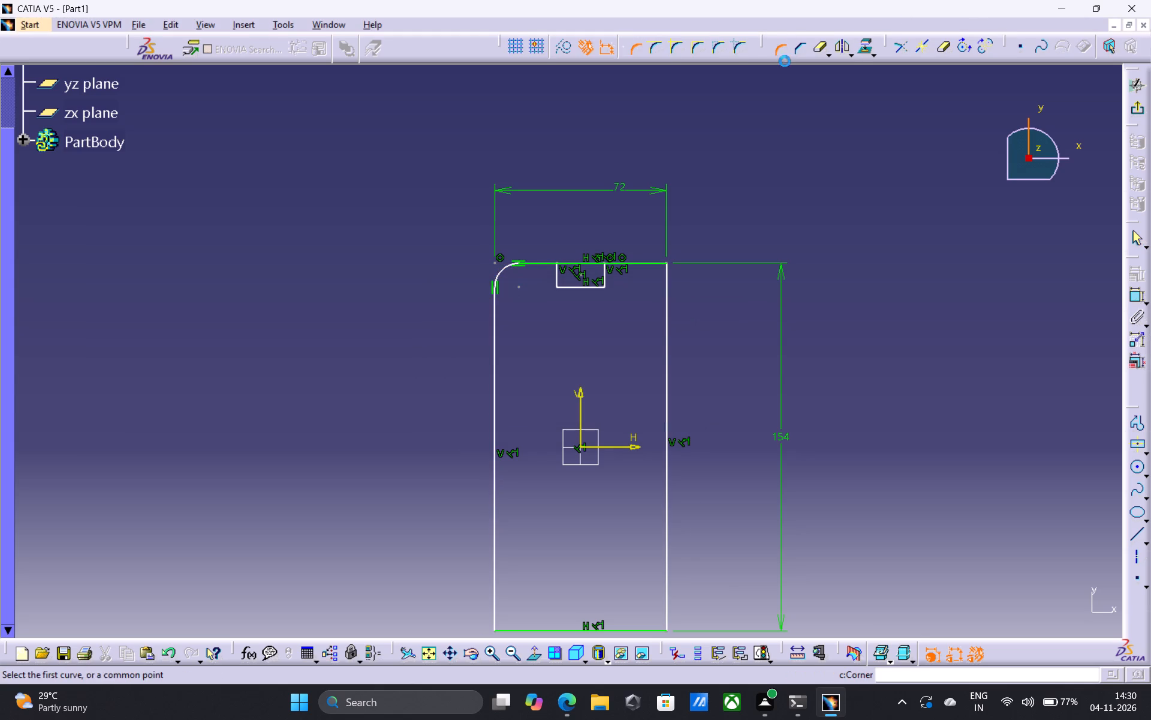
left_click(641, 261)
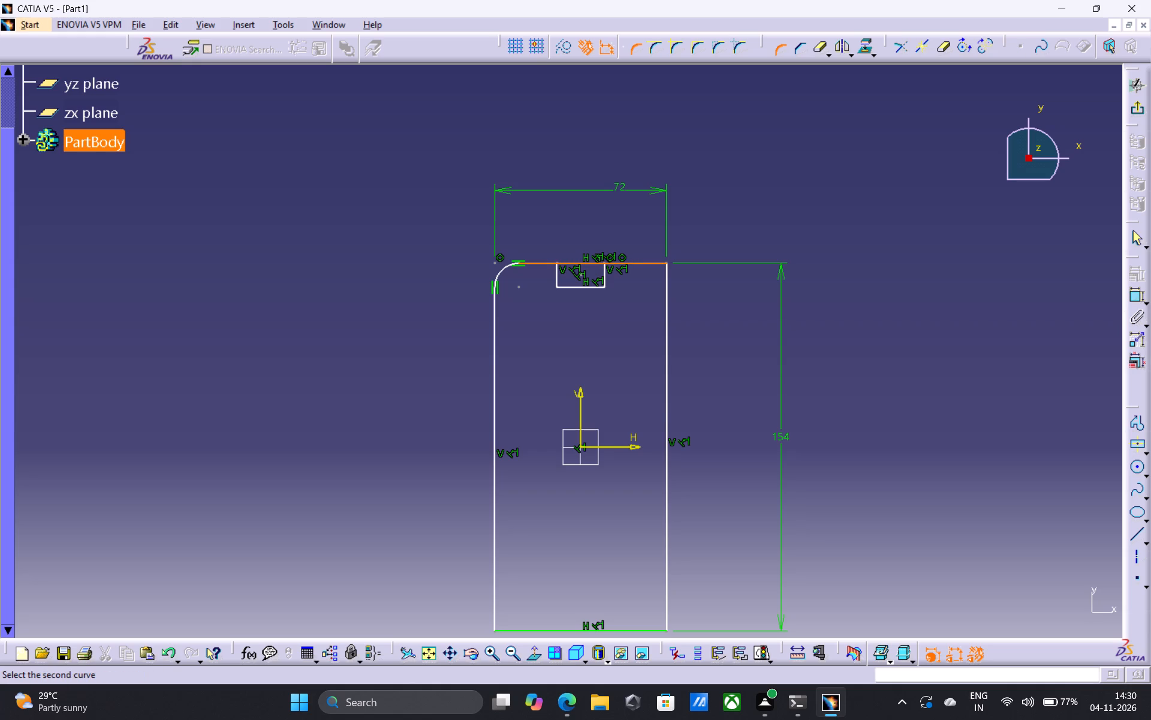
left_click(676, 44)
left_click(664, 295)
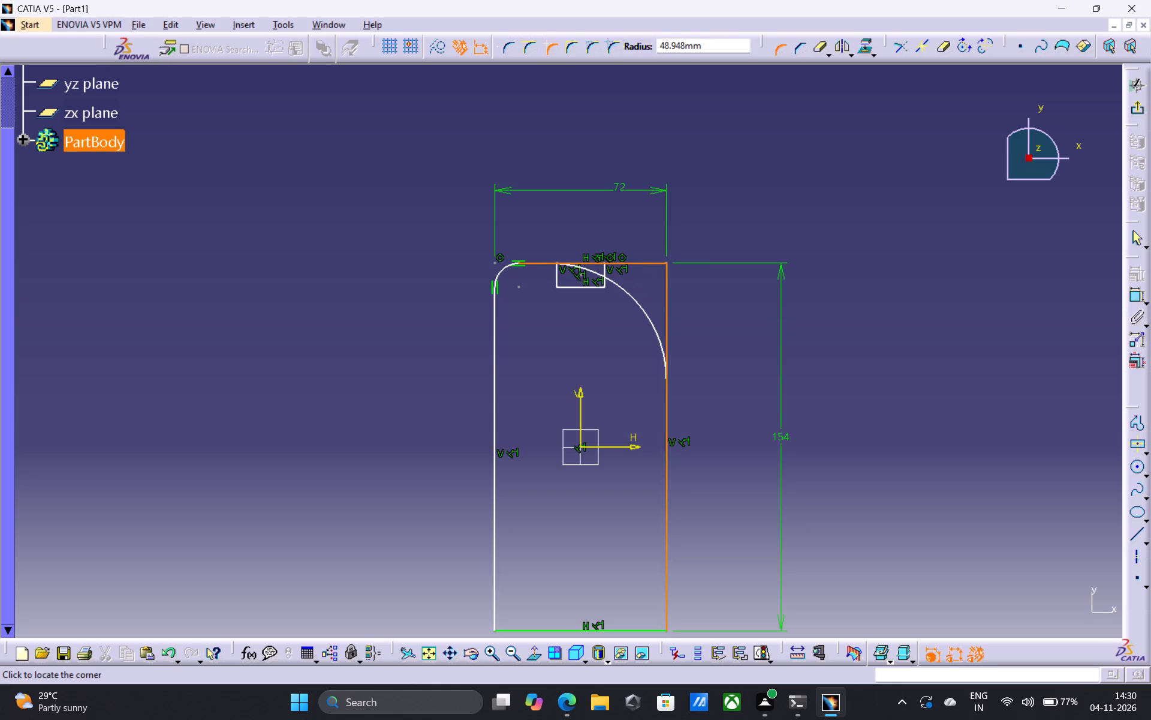
key("Tab")
key("Tab")
key("Tab")
key("Tab")
key("Tab")
type("10")
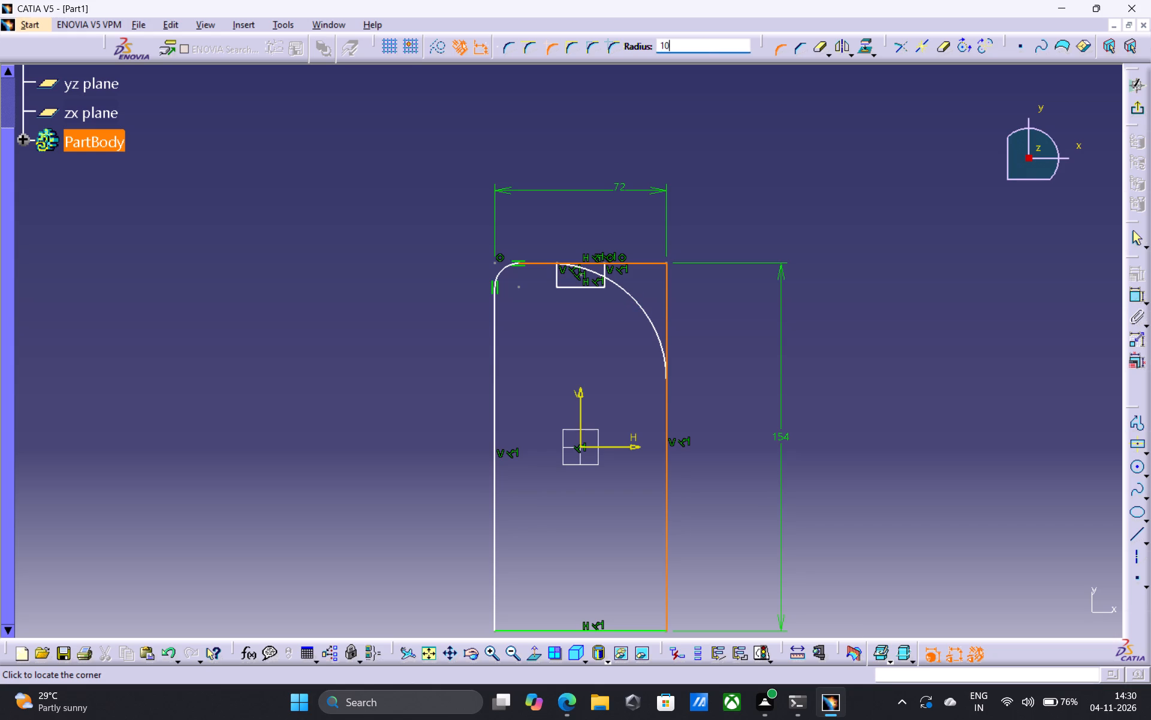
key("Return")
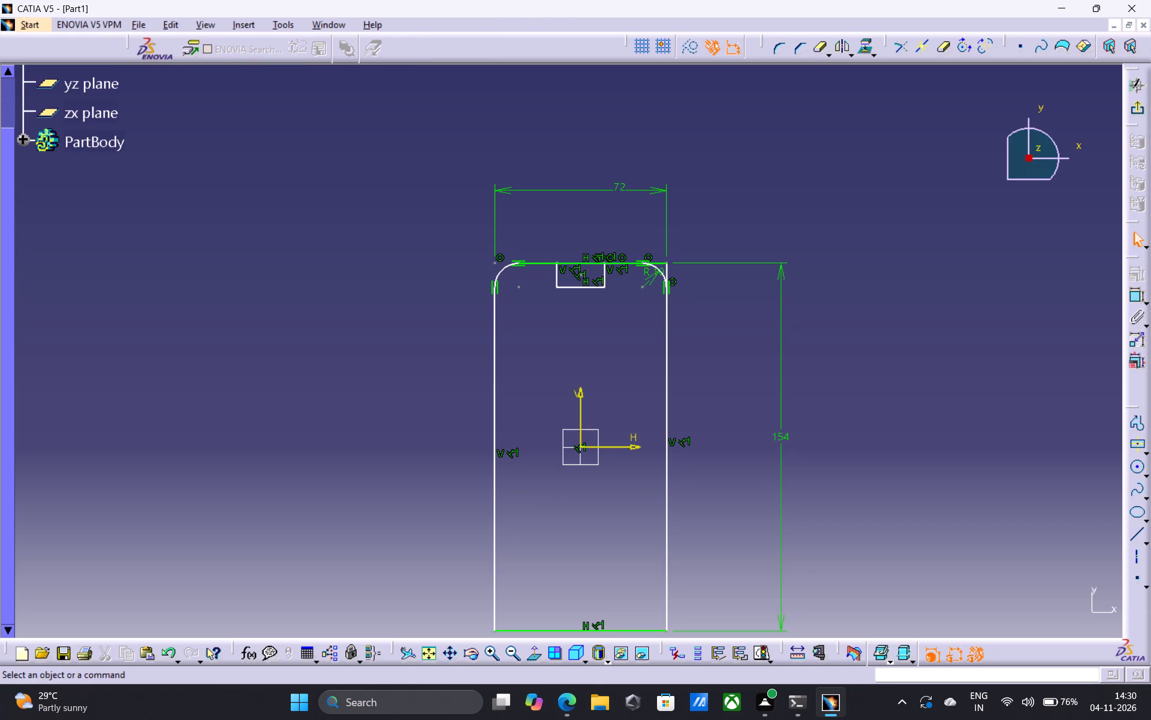
Quick-trim both leftover edge ends at the second rounded corner, converting the long edge's length into distance.
double_click(821, 51)
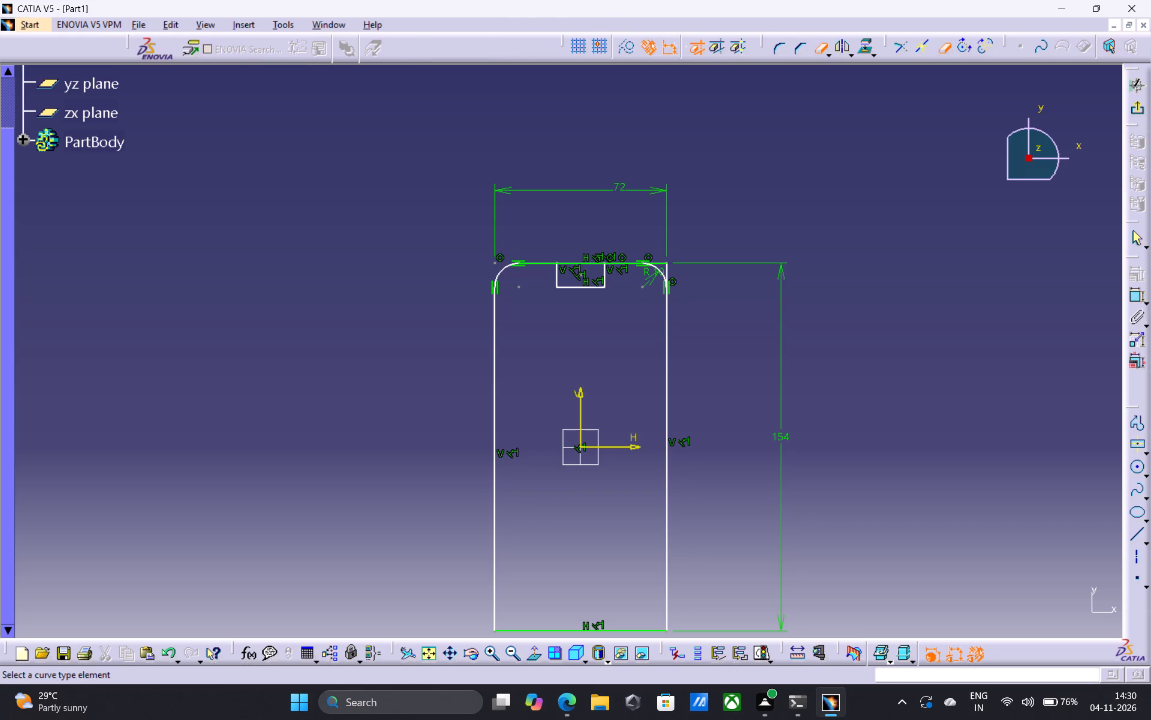
left_click(658, 262)
left_click(668, 269)
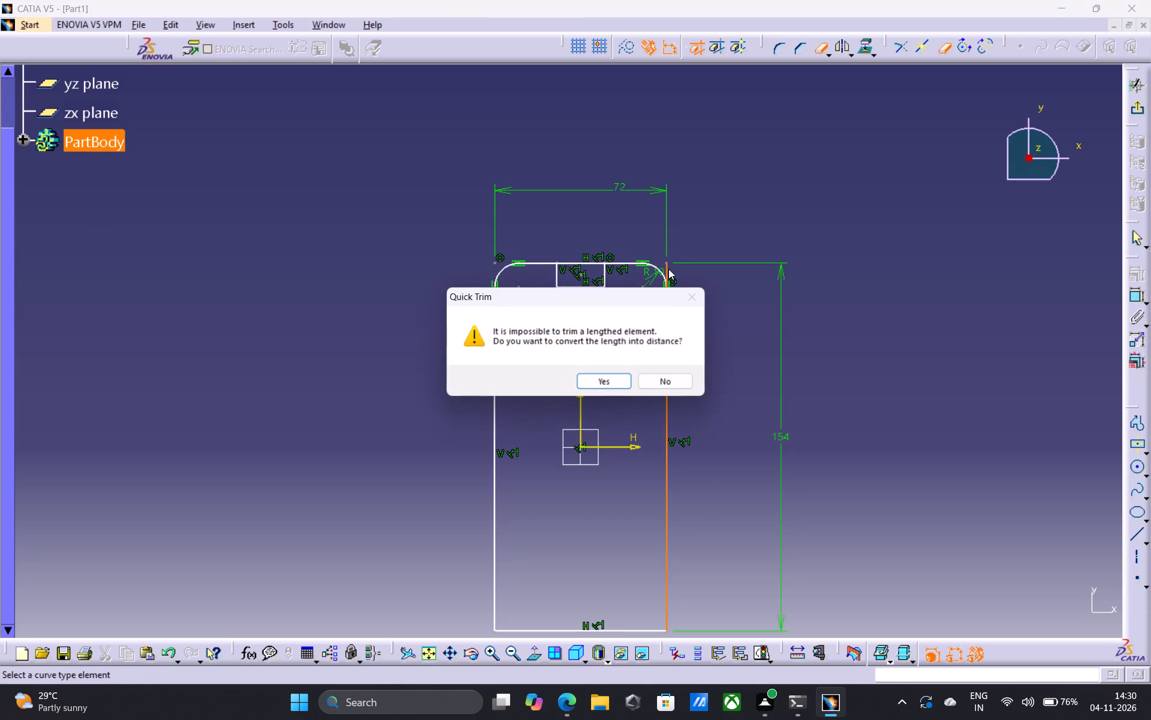
left_click(607, 384)
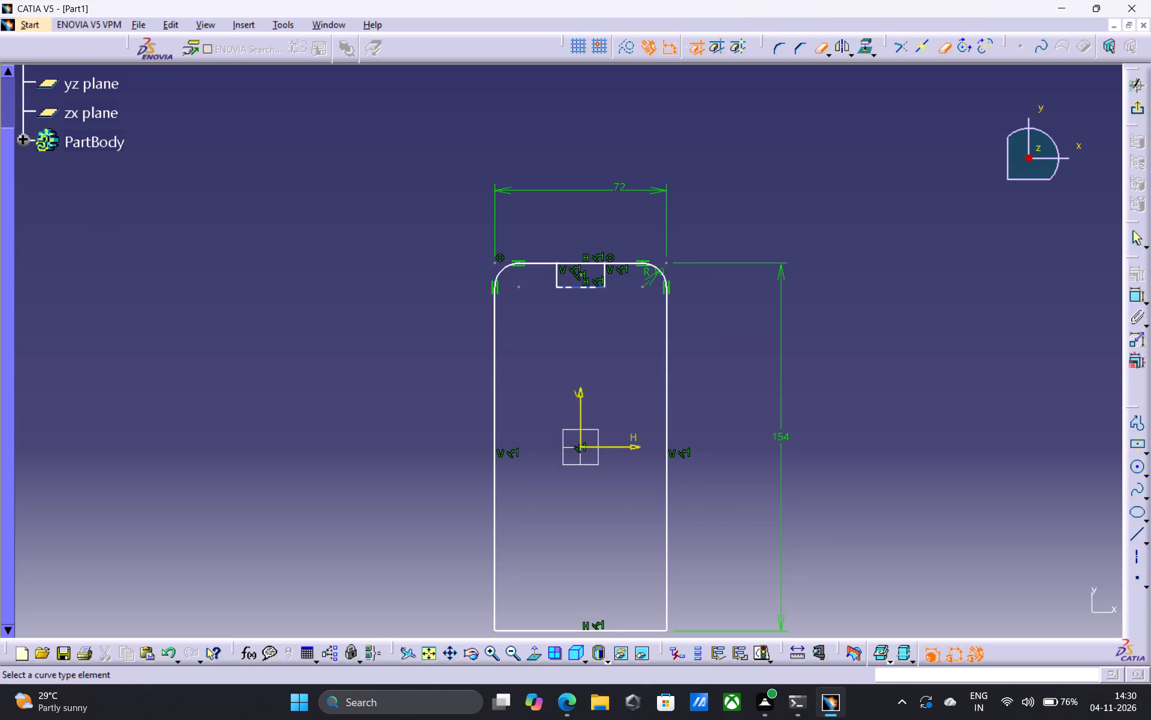
Quick-trim the overlapping small-rectangle edge and outline segment across the notch opening, leaving one continuous notched profile.
left_click(571, 263)
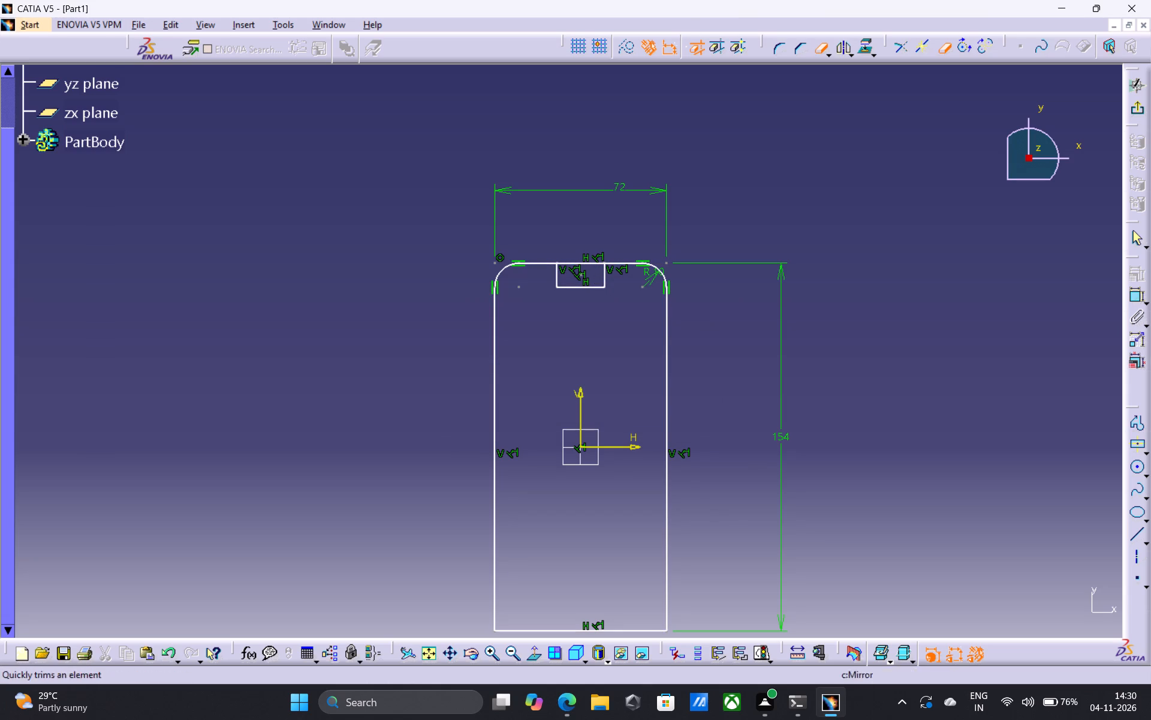
left_click(574, 262)
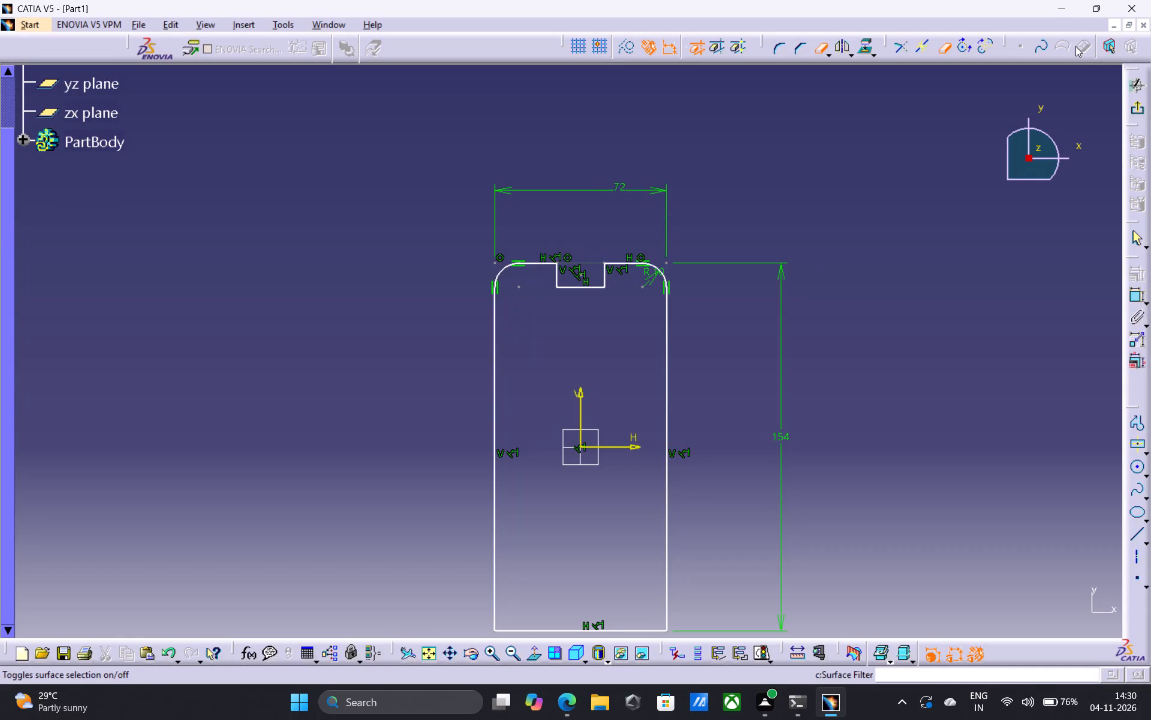
key("Escape")
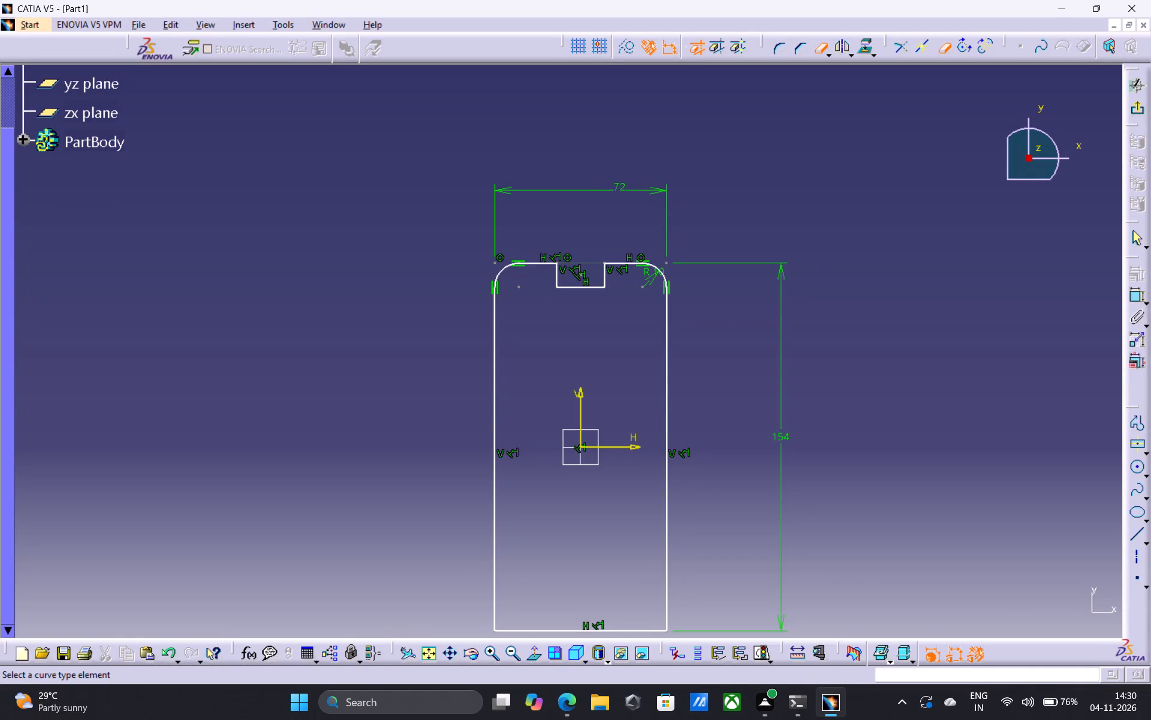
key("Escape")
key("Escape")
key("Escape")
key("Escape")
key("Escape")
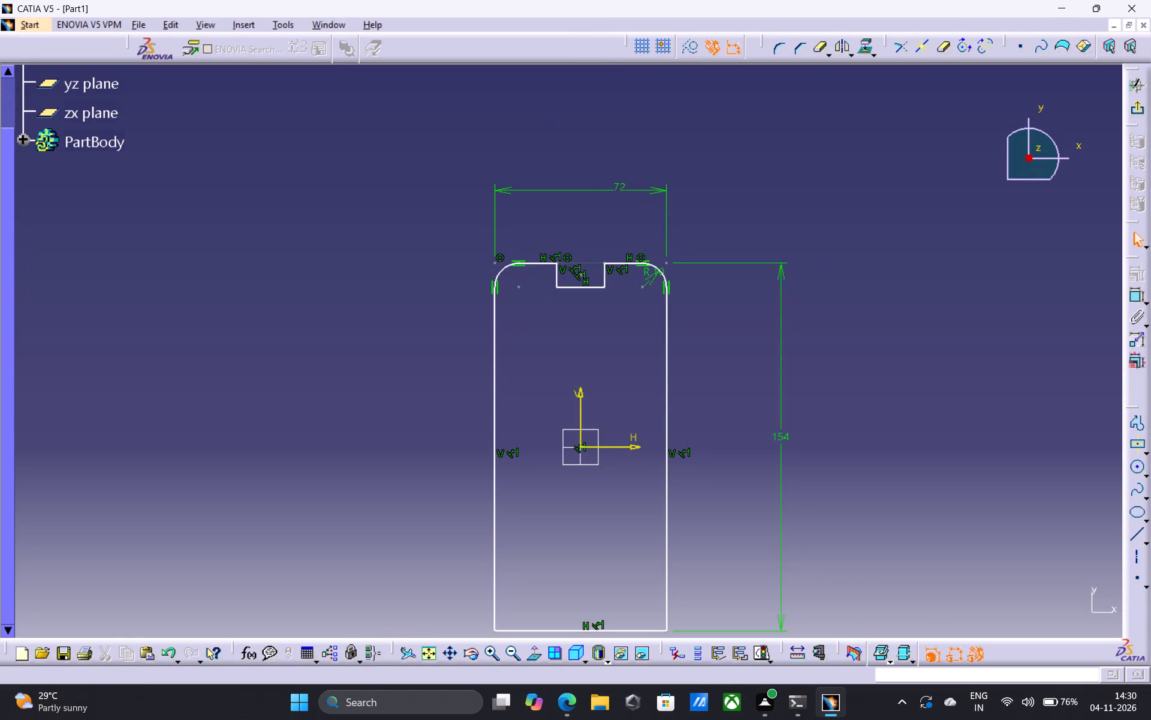
Exit the sketch and return to the 3D part.
left_click(1138, 107)
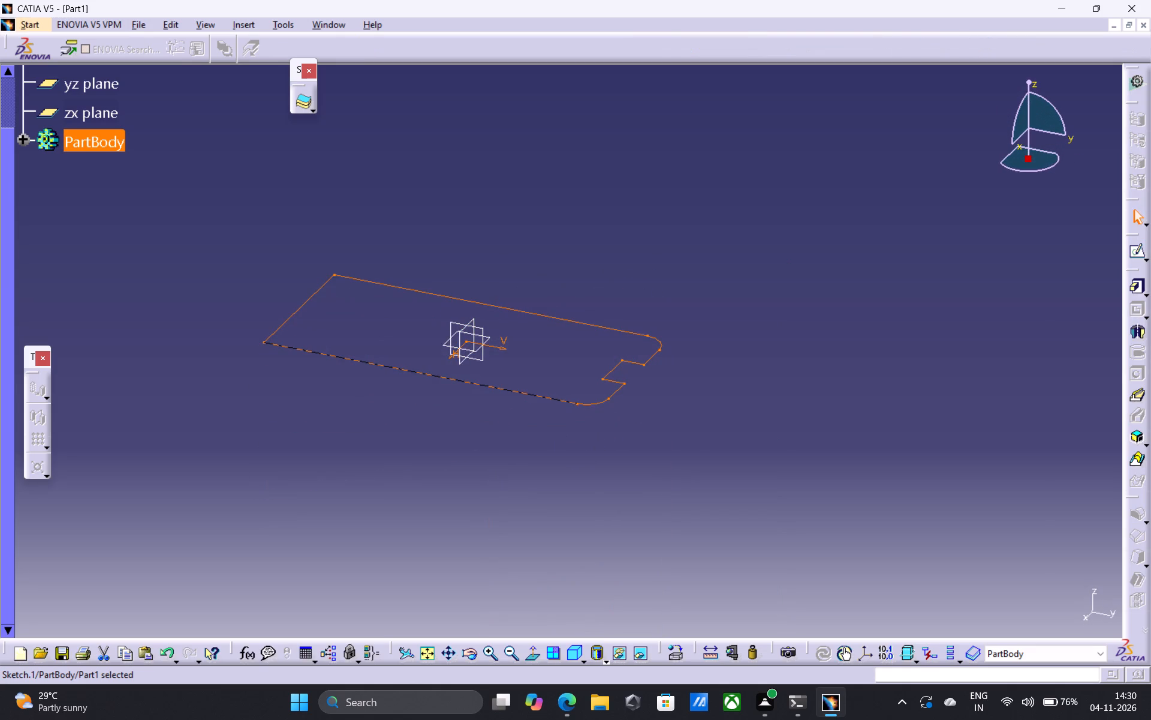
Pad the notched profile to a length of 20 mm.
middle_click_drag(516, 448, 590, 464)
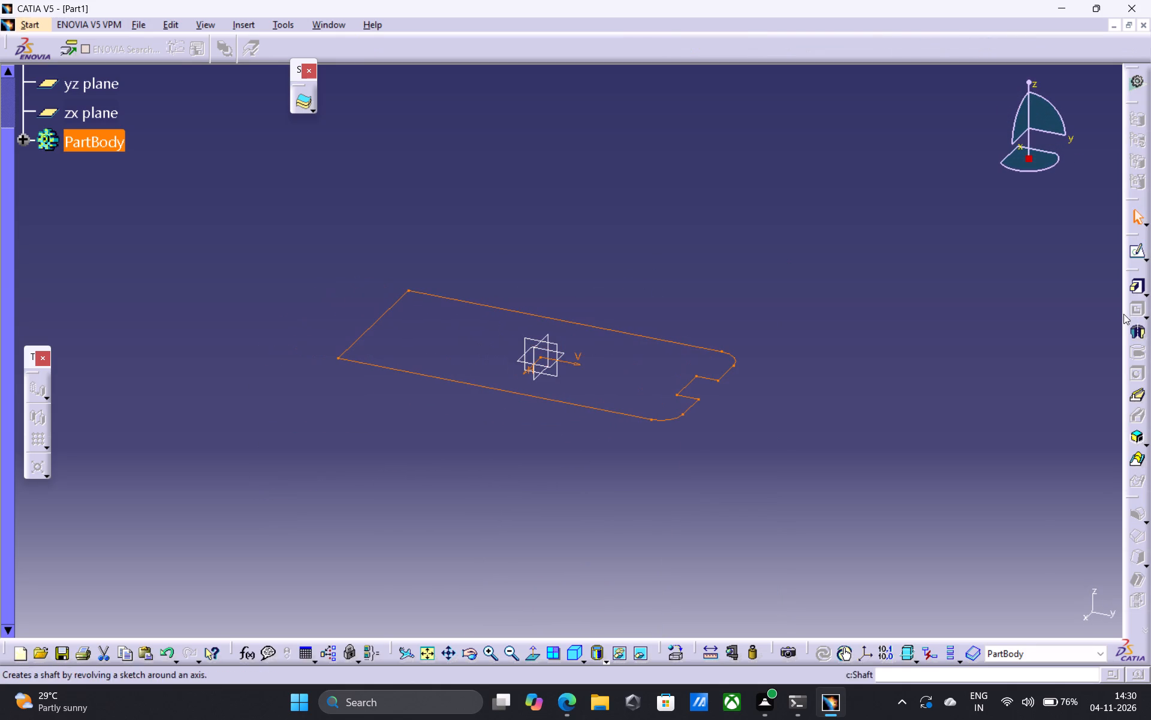
left_click(1137, 291)
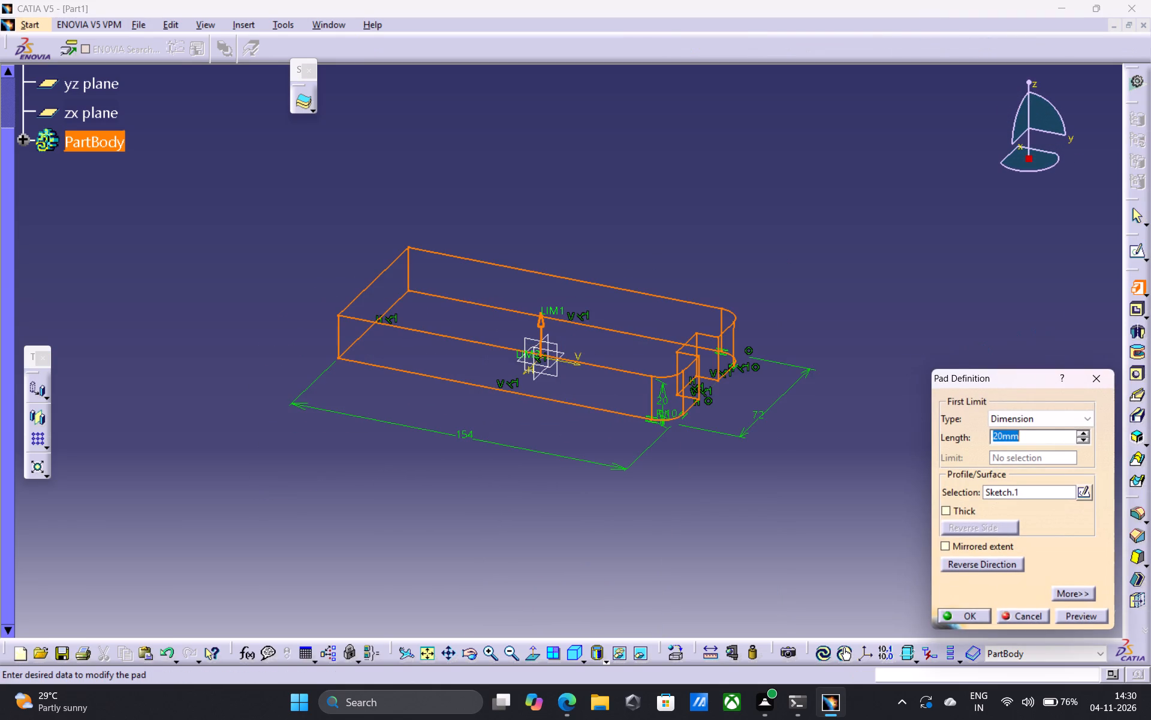
key("Return")
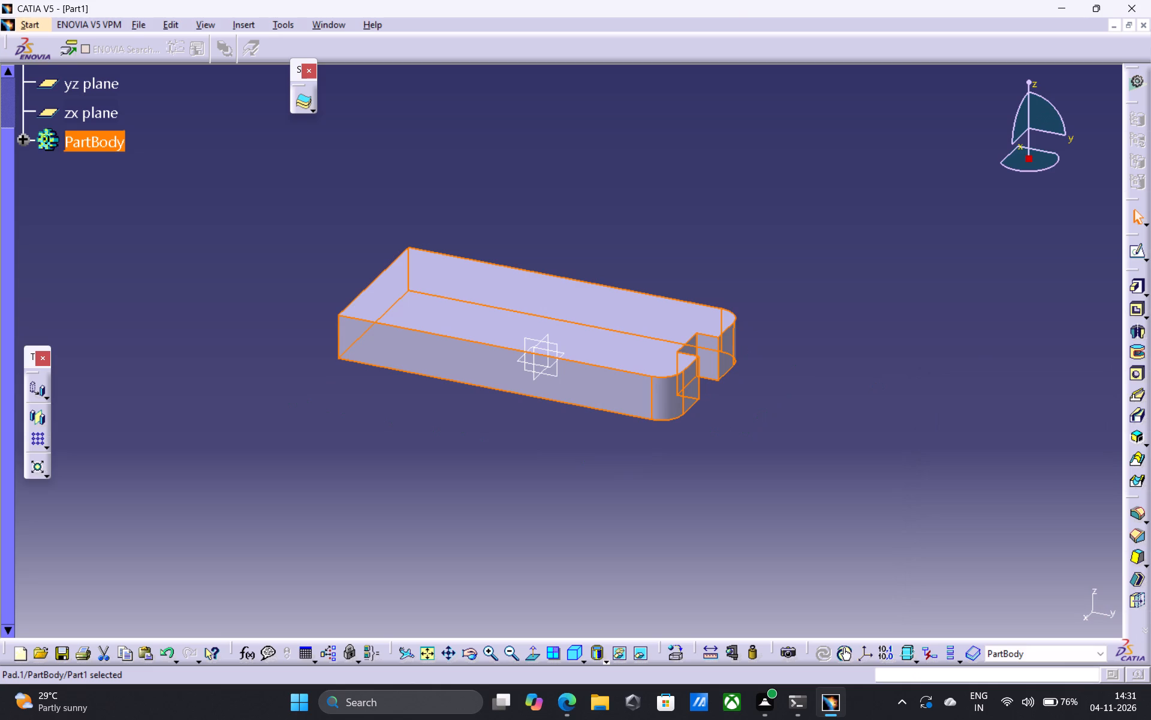
Open a new sketch on the yz plane.
left_click(554, 343)
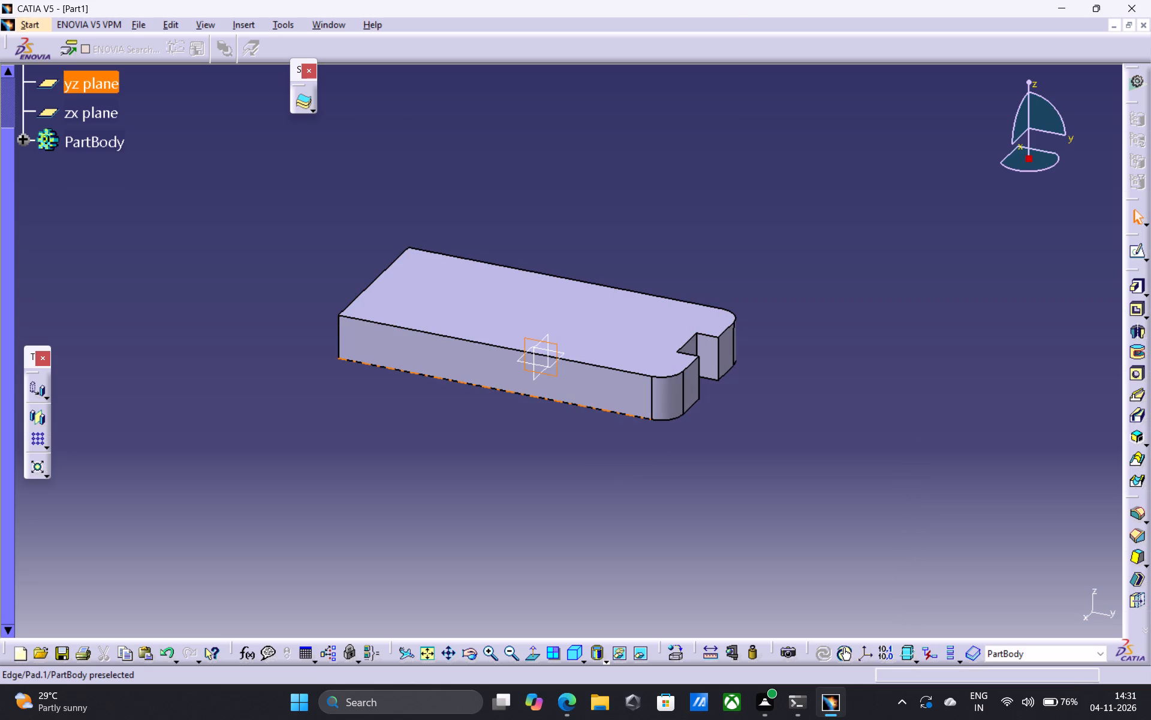
left_click(1129, 250)
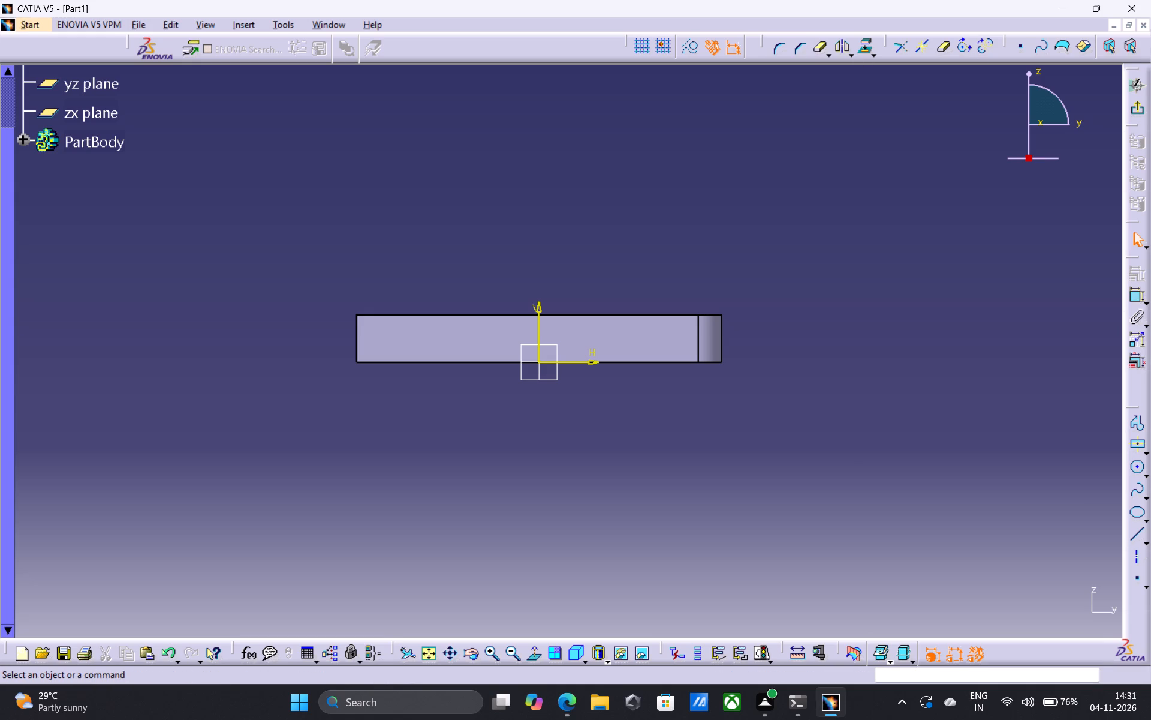
middle_click_drag(854, 326, 818, 263)
middle_click_drag(818, 263, 776, 221)
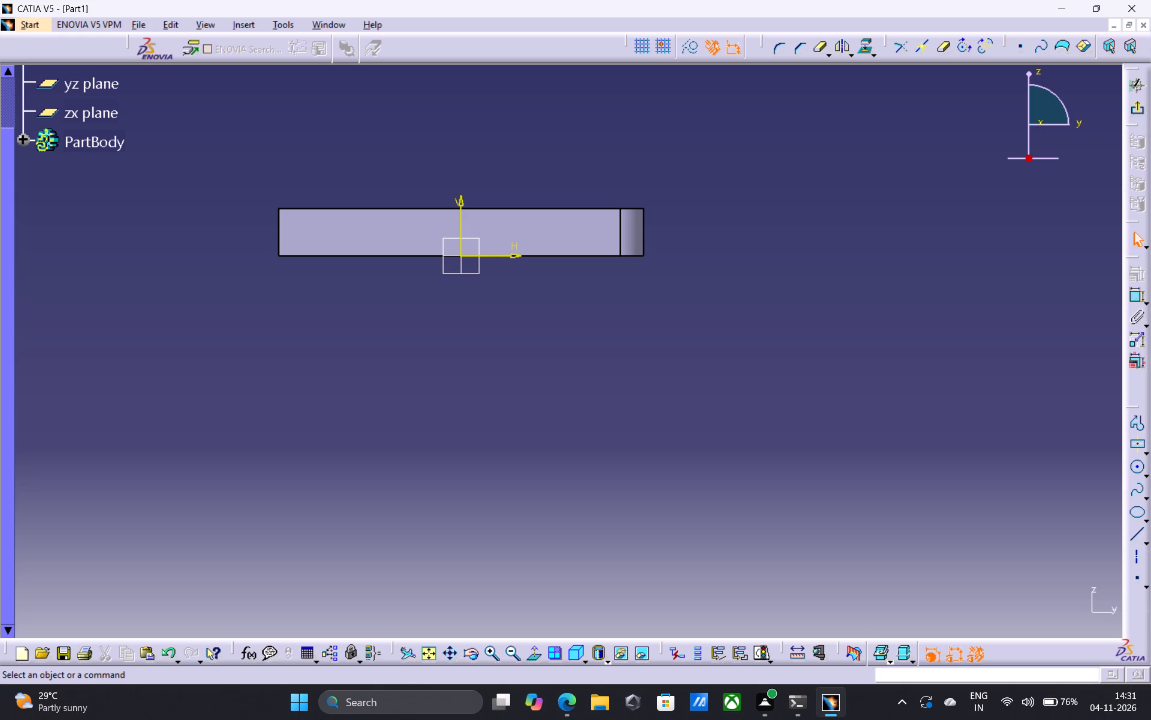
key("Escape")
key("Escape")
key("Escape")
key("Escape")
key("Escape")
Sketch two concentric circles of about 24 mm and 33 mm radius below the pad, centred near H 138 mm, V -90 mm.
left_click(1140, 466)
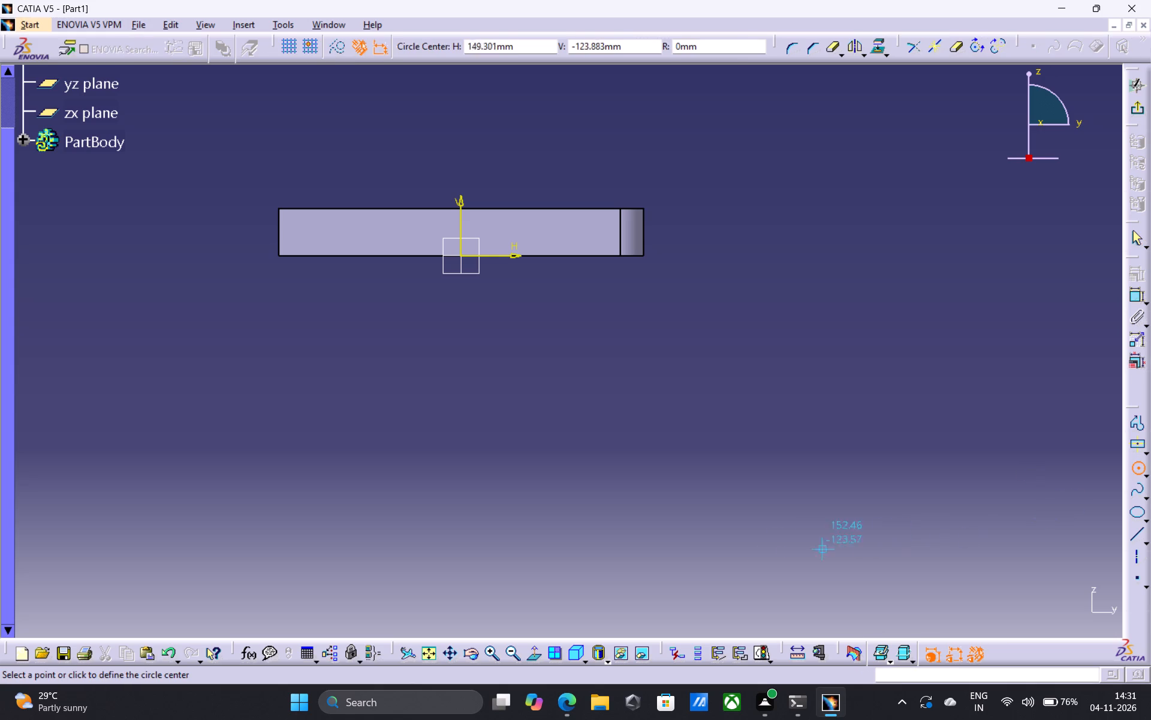
left_click(792, 527)
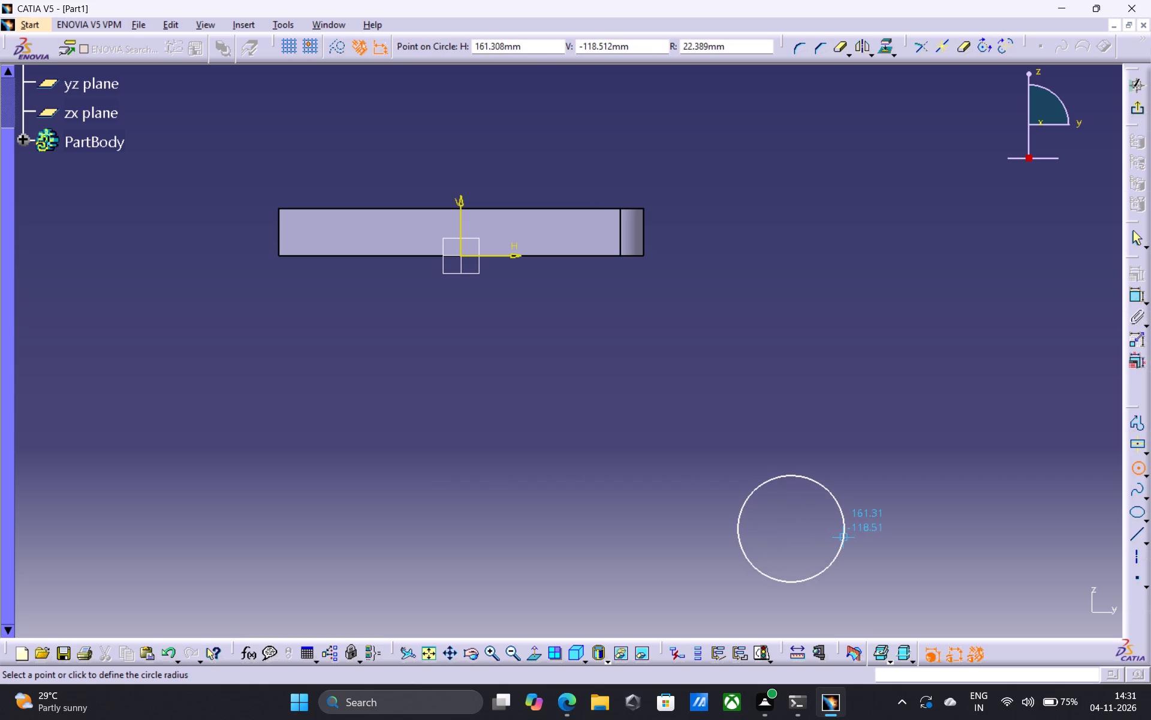
left_click(847, 536)
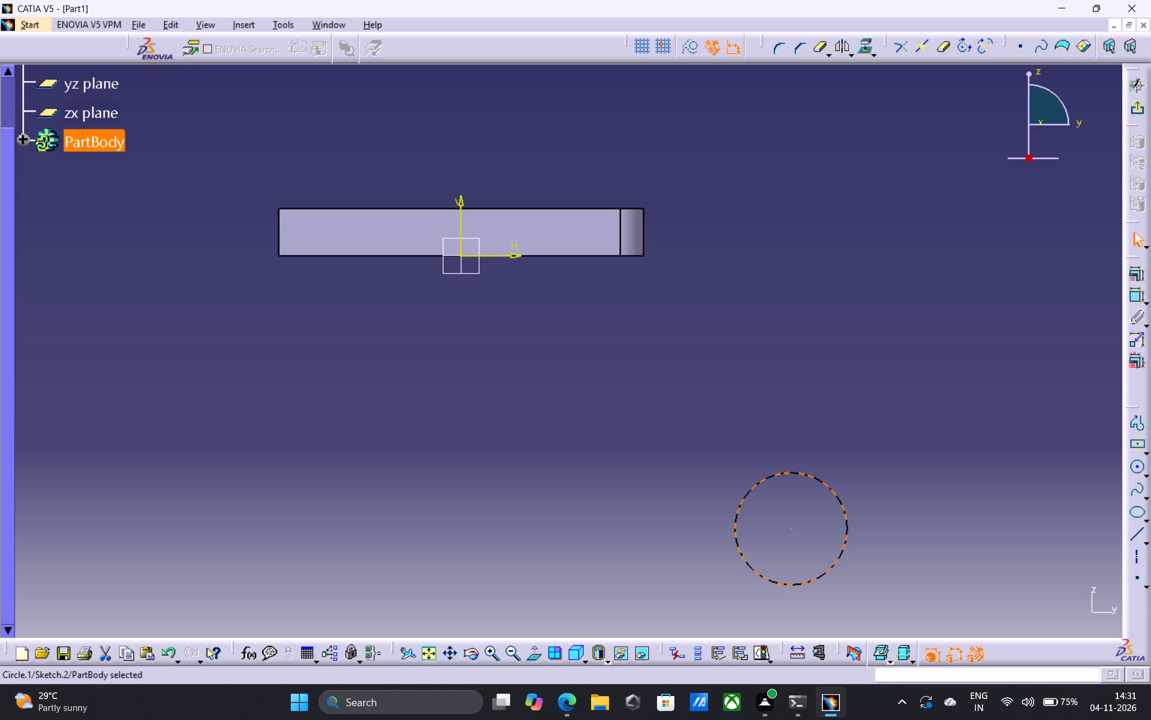
middle_click_drag(798, 522, 789, 475)
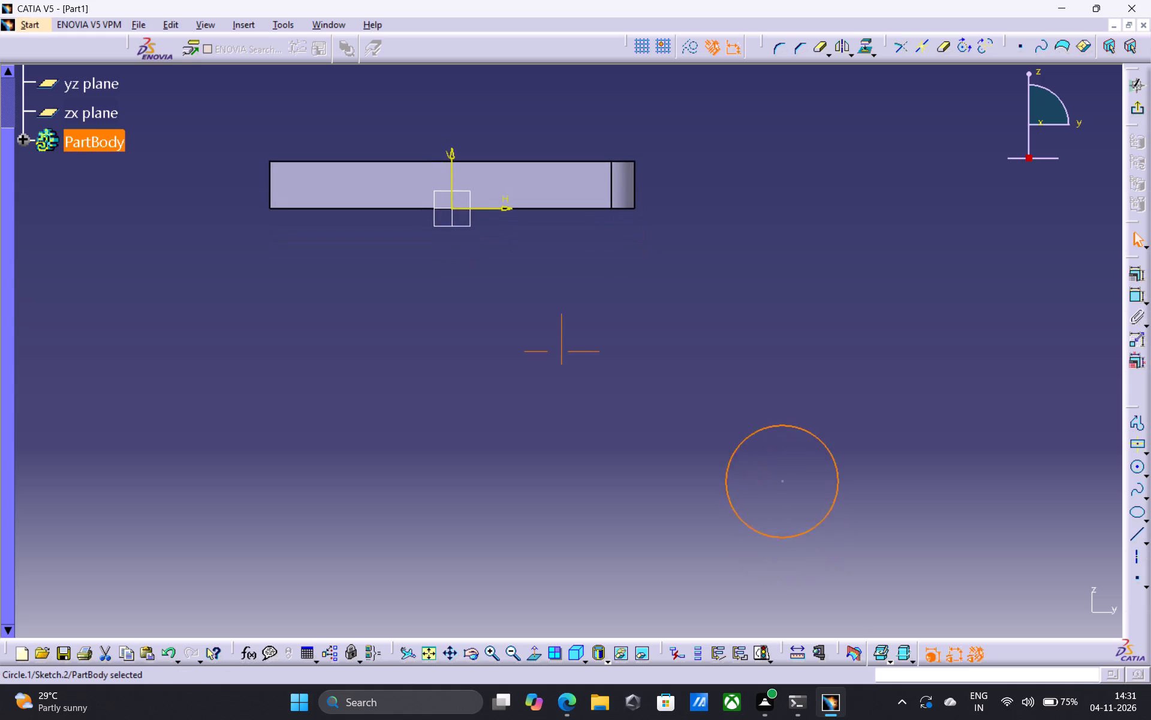
middle_click_drag(789, 475, 798, 490)
left_click_drag(793, 499, 789, 437)
left_click(1139, 467)
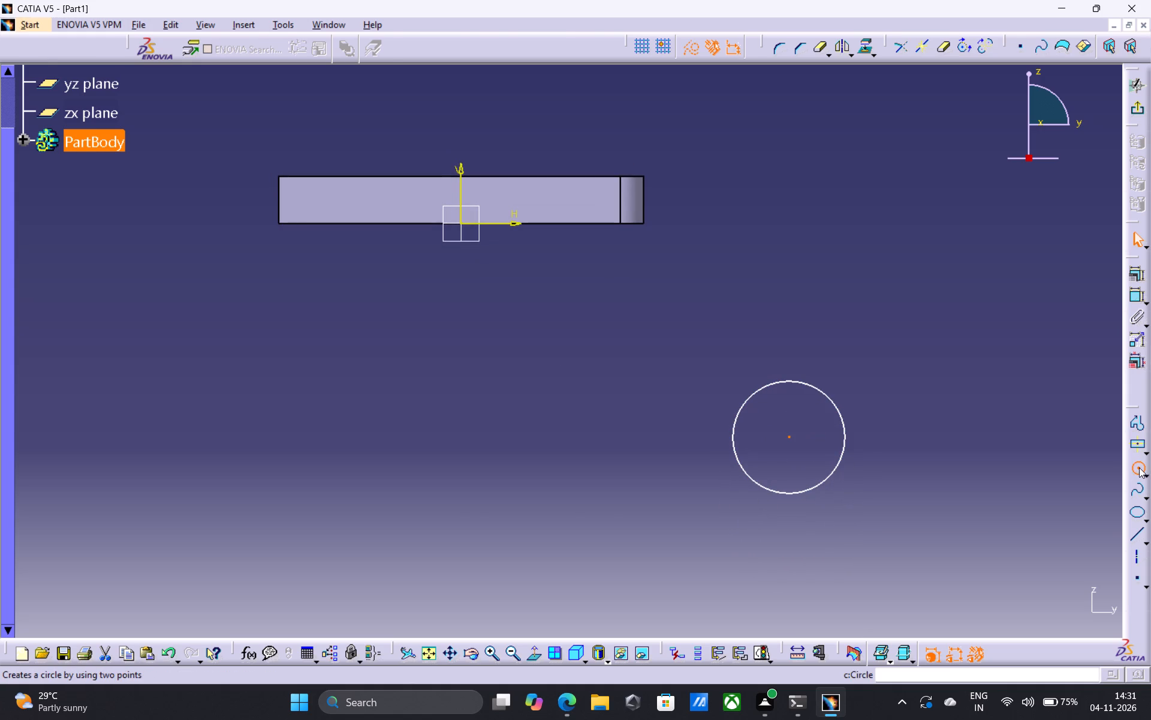
left_click(788, 437)
left_click(854, 483)
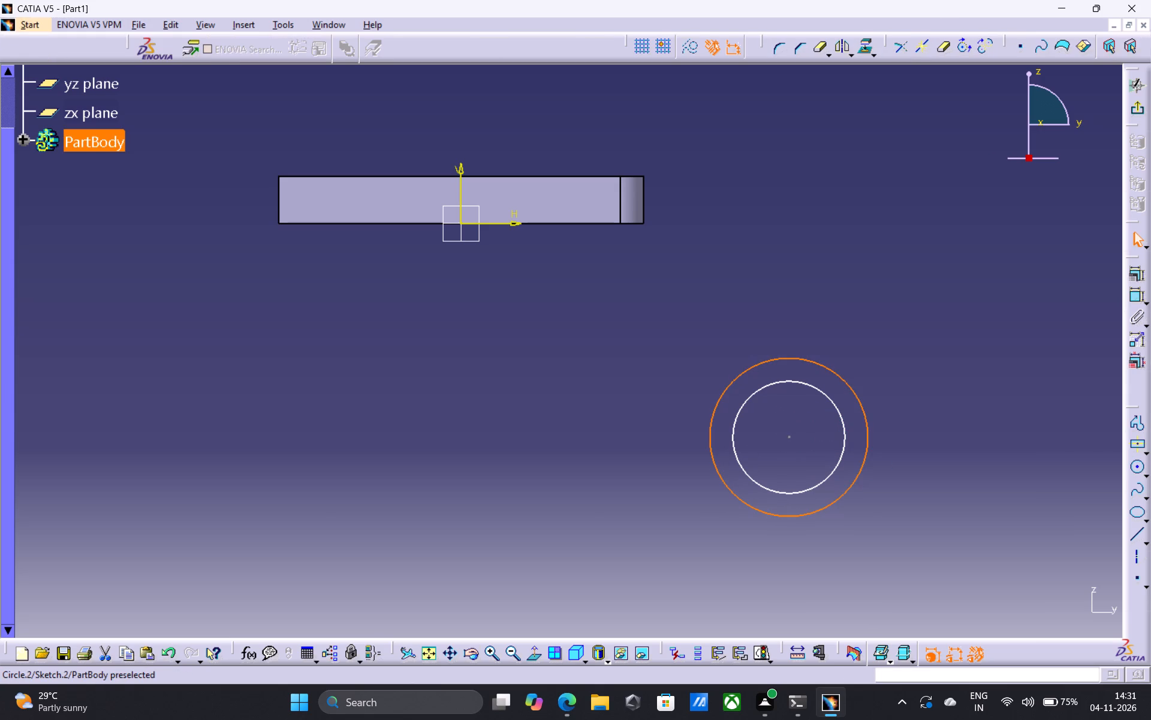
Add diameter dimensions to the outer and inner circles, placing both beside the circles on the side towards the V axis.
double_click(1132, 291)
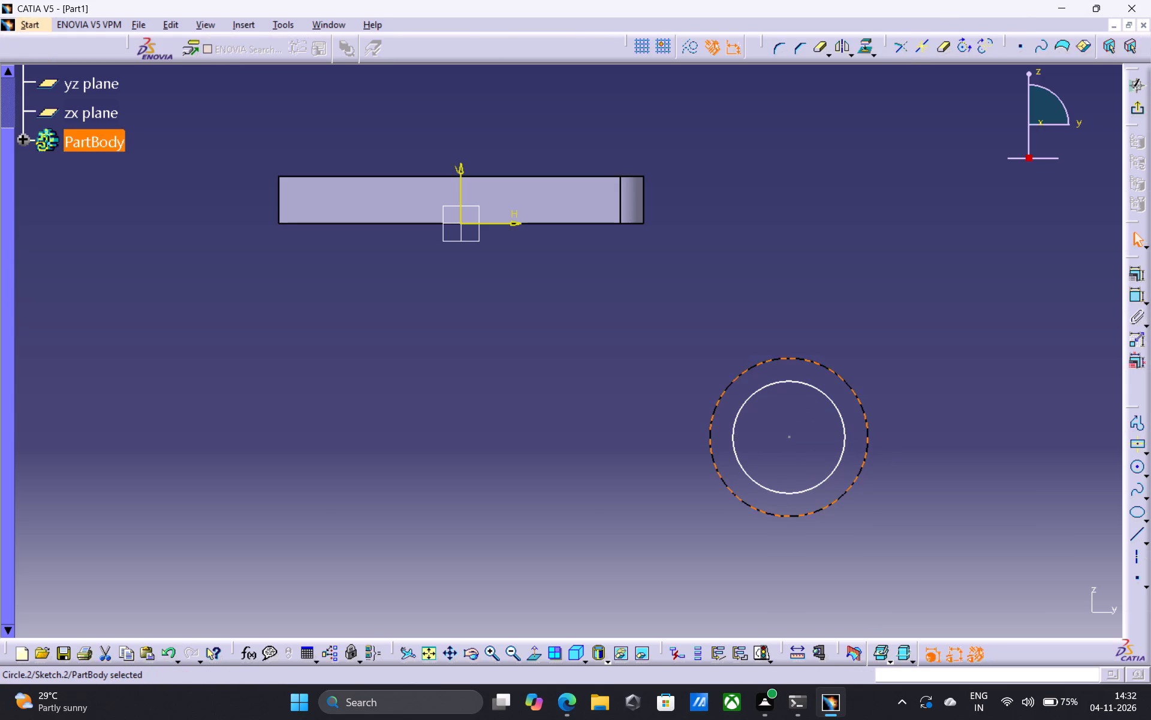
left_click(852, 384)
left_click(851, 388)
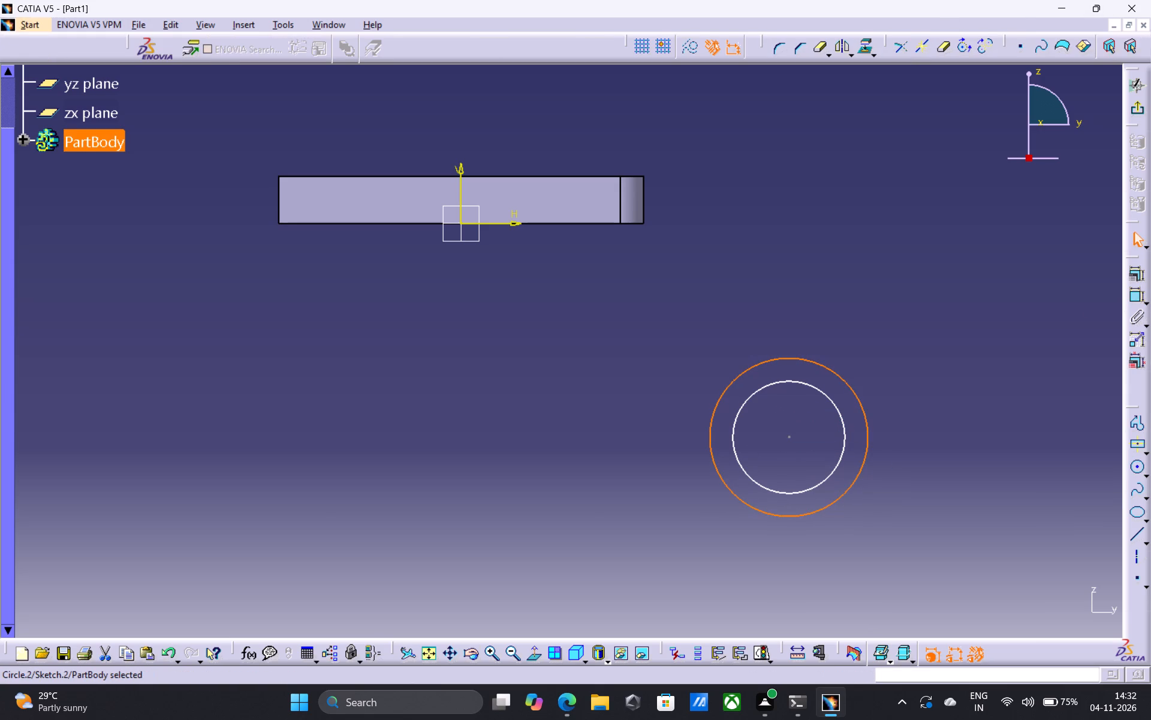
double_click(1137, 296)
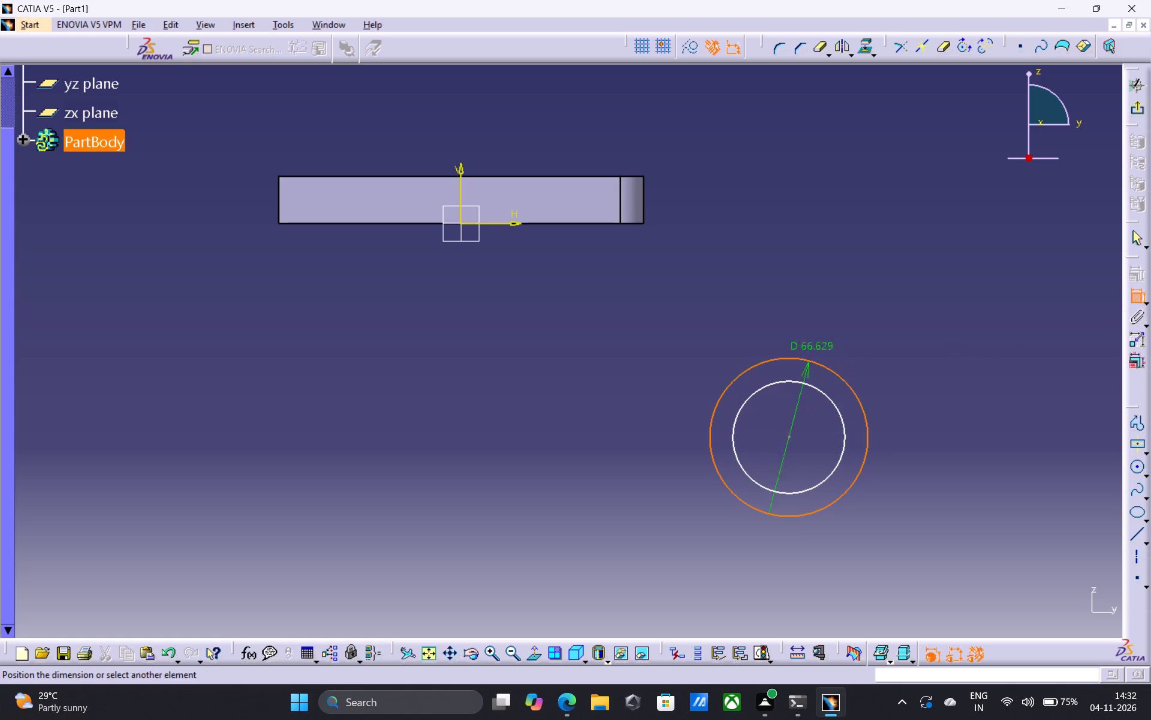
left_click(630, 412)
left_click(745, 400)
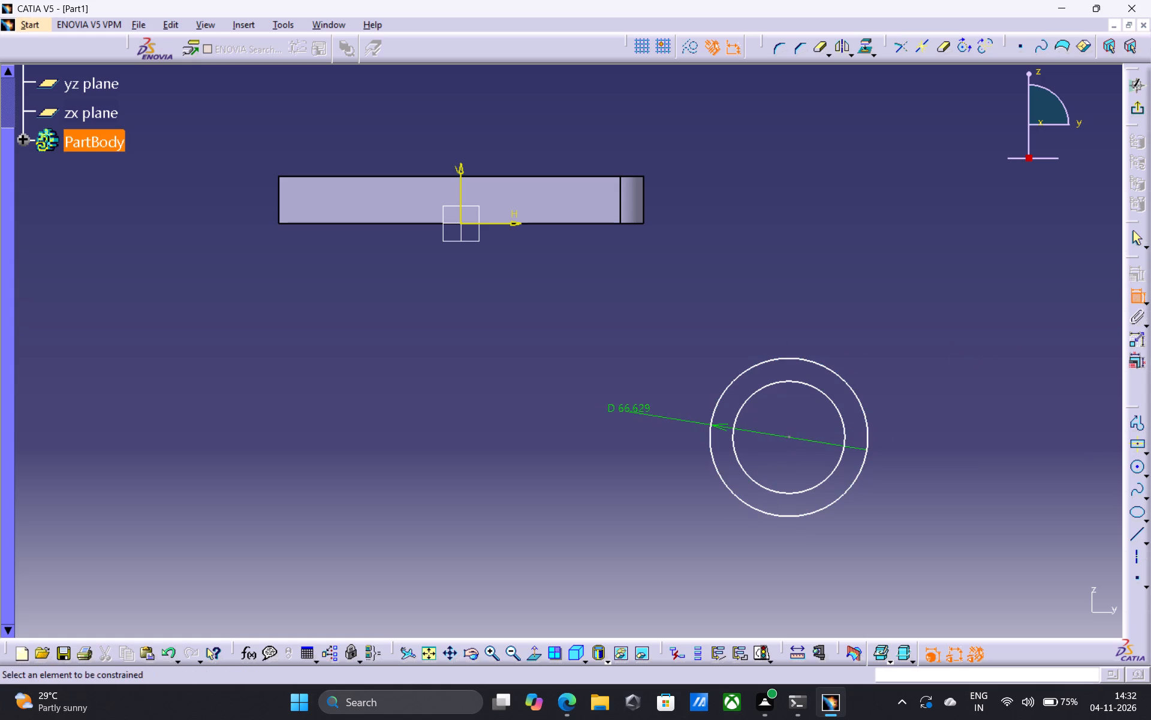
left_click(682, 377)
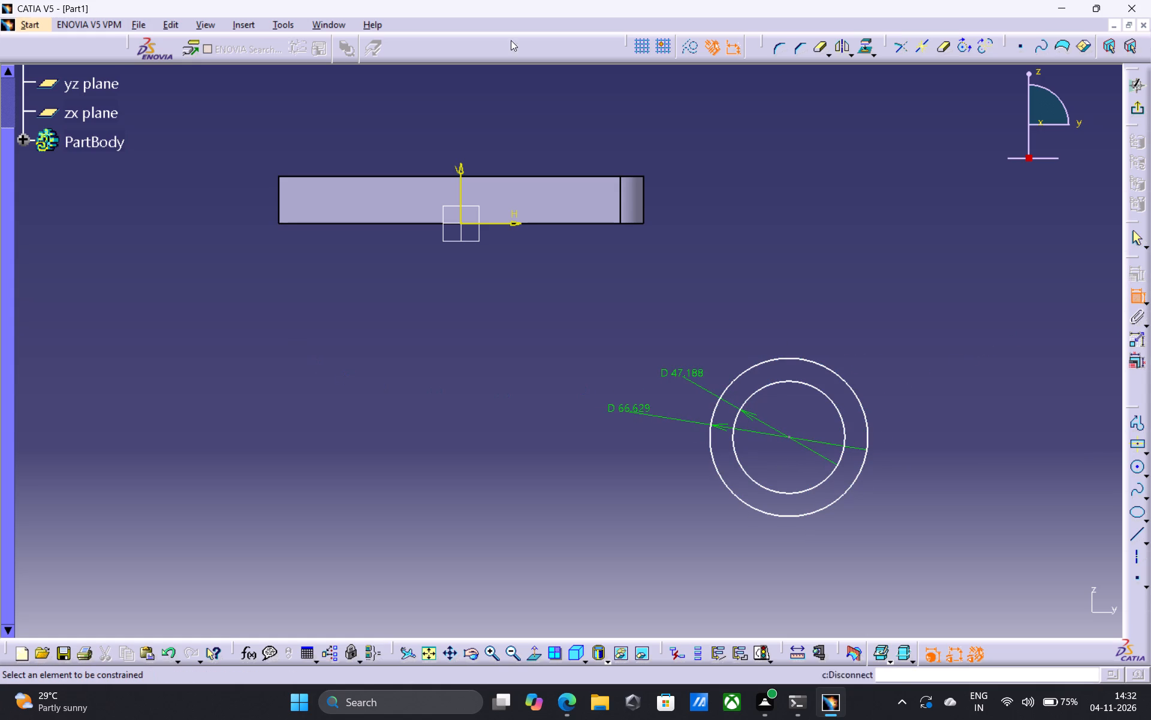
Convert the inner circle's diameter dimension to a radius and set it to 28 mm.
double_click(682, 369)
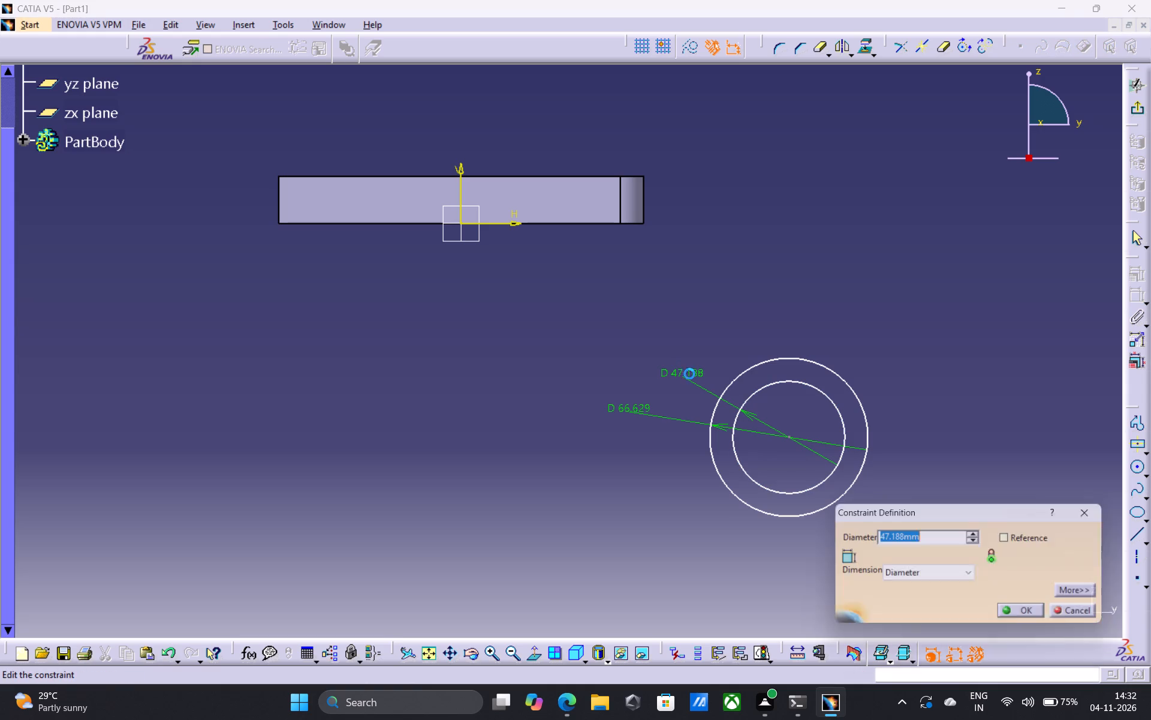
left_click(972, 576)
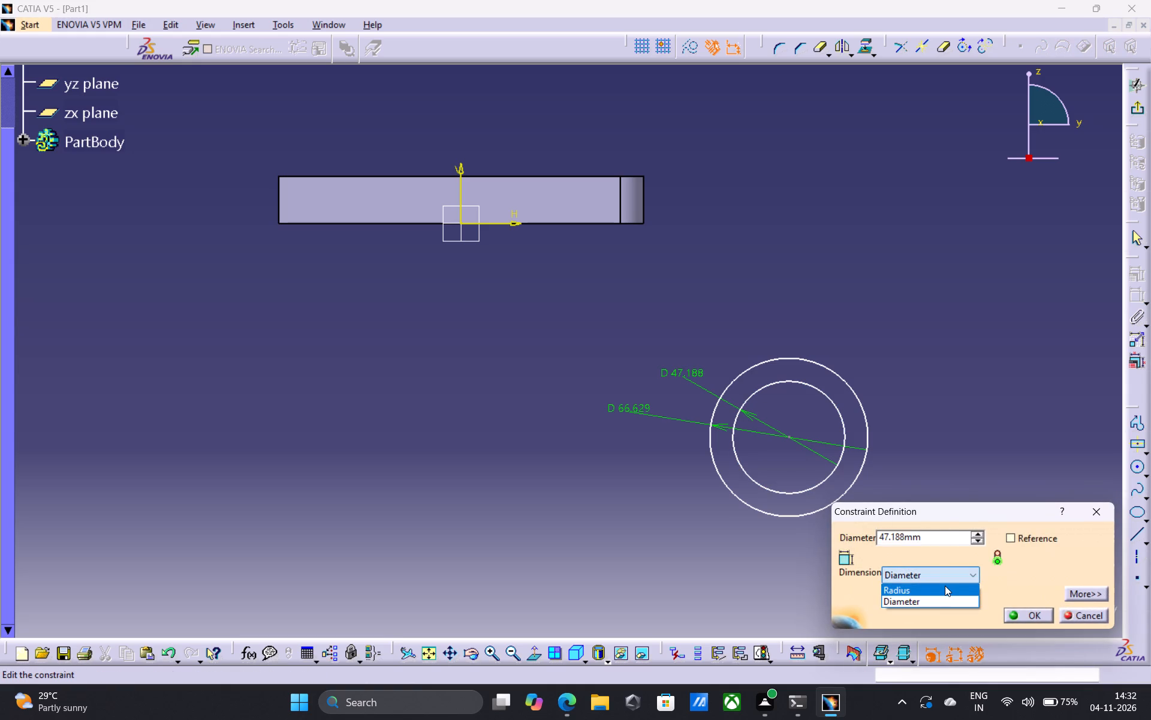
left_click(945, 586)
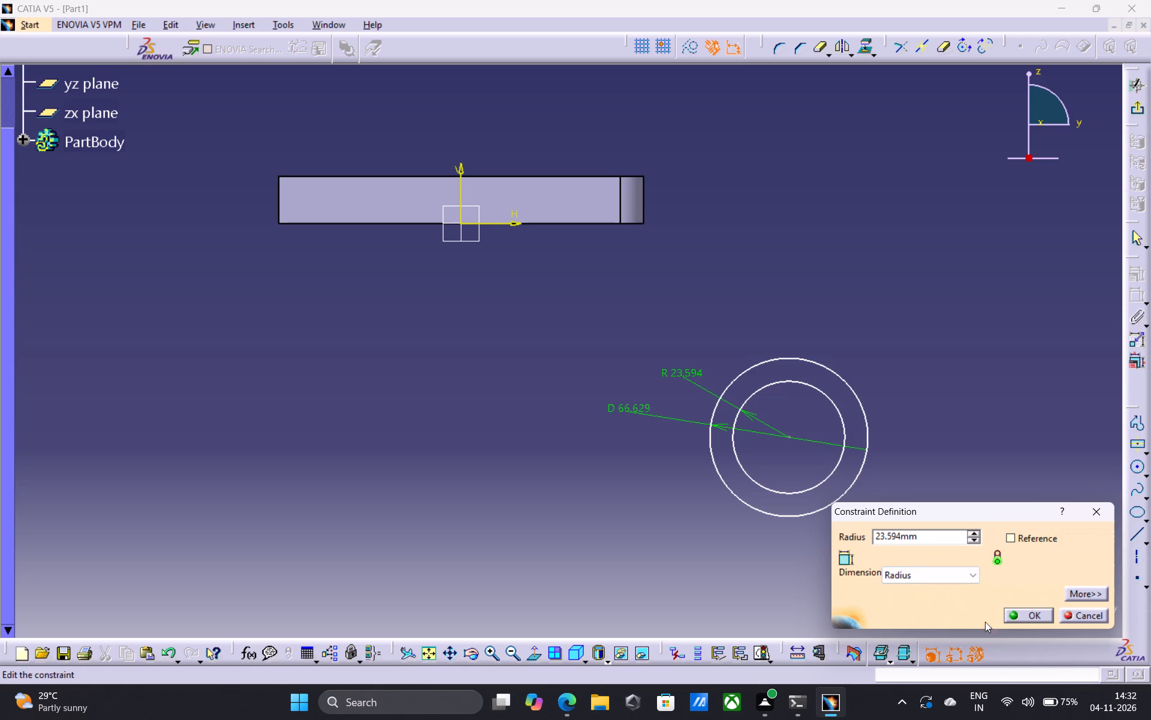
left_click(916, 535)
key("BackSpace")
key("BackSpace")
key("BackSpace")
key("BackSpace")
key("BackSpace")
key("BackSpace")
key("BackSpace")
key("BackSpace")
key("BackSpace")
key("BackSpace")
key("BackSpace")
key("BackSpace")
type("28")
key("Return")
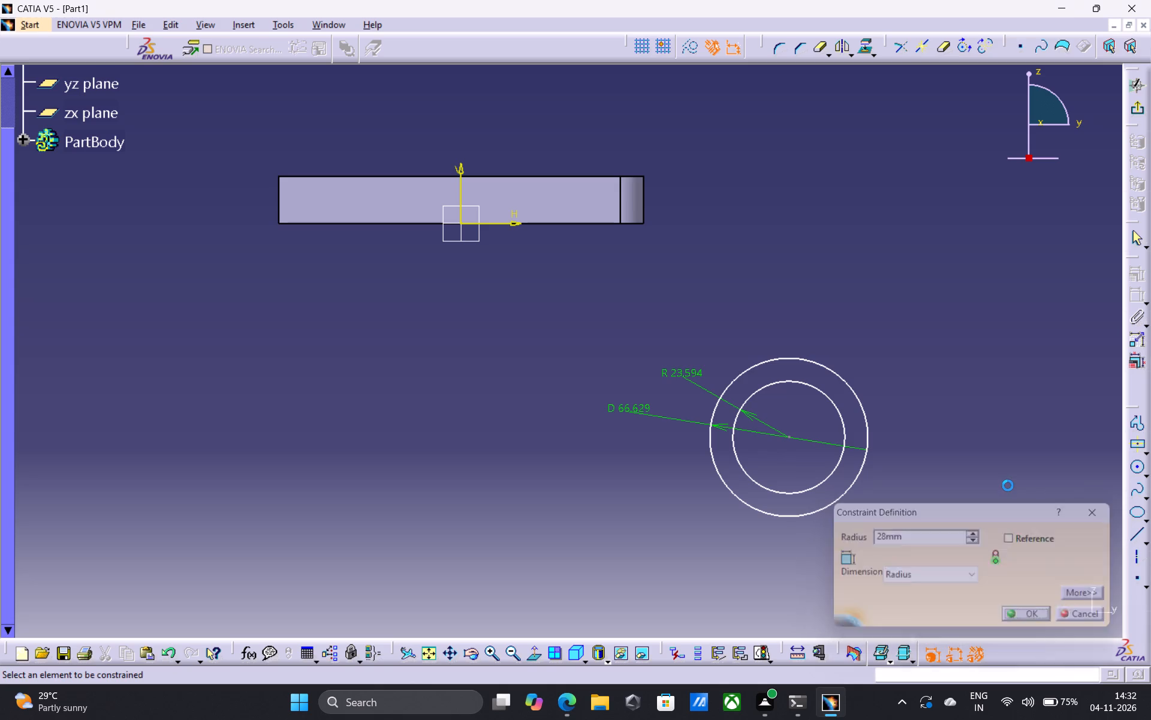
Convert the other circle's diameter dimension to a radius and set it to 18 mm.
double_click(647, 408)
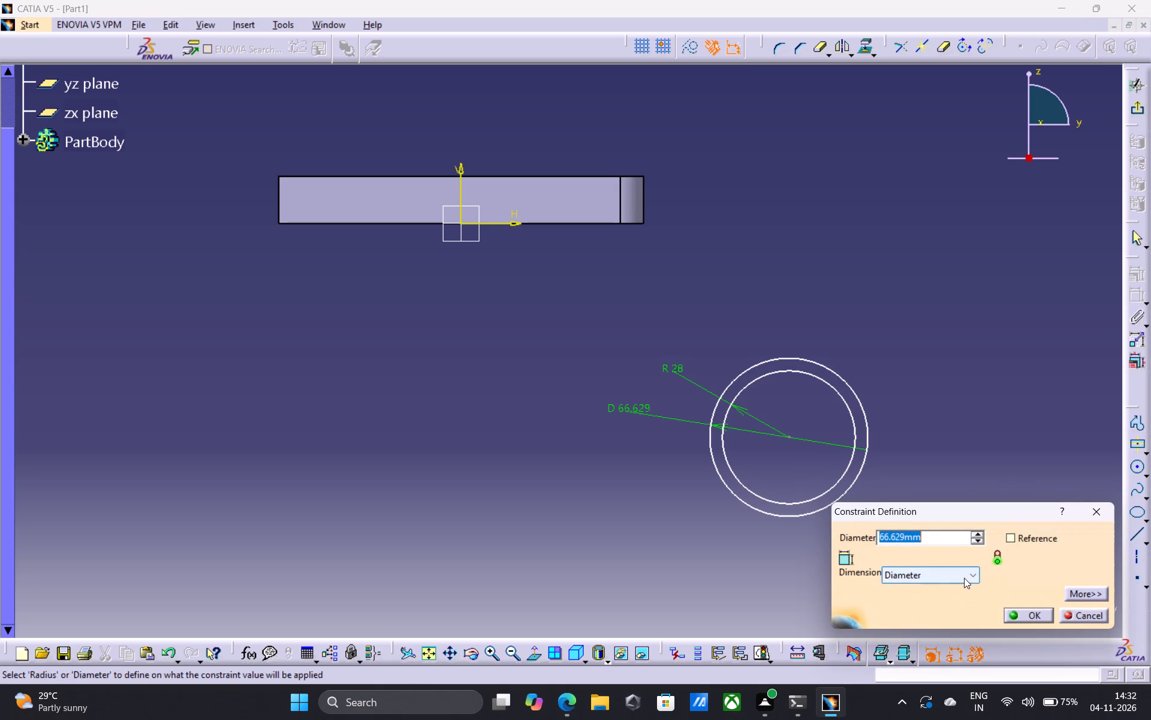
left_click(972, 578)
left_click(946, 594)
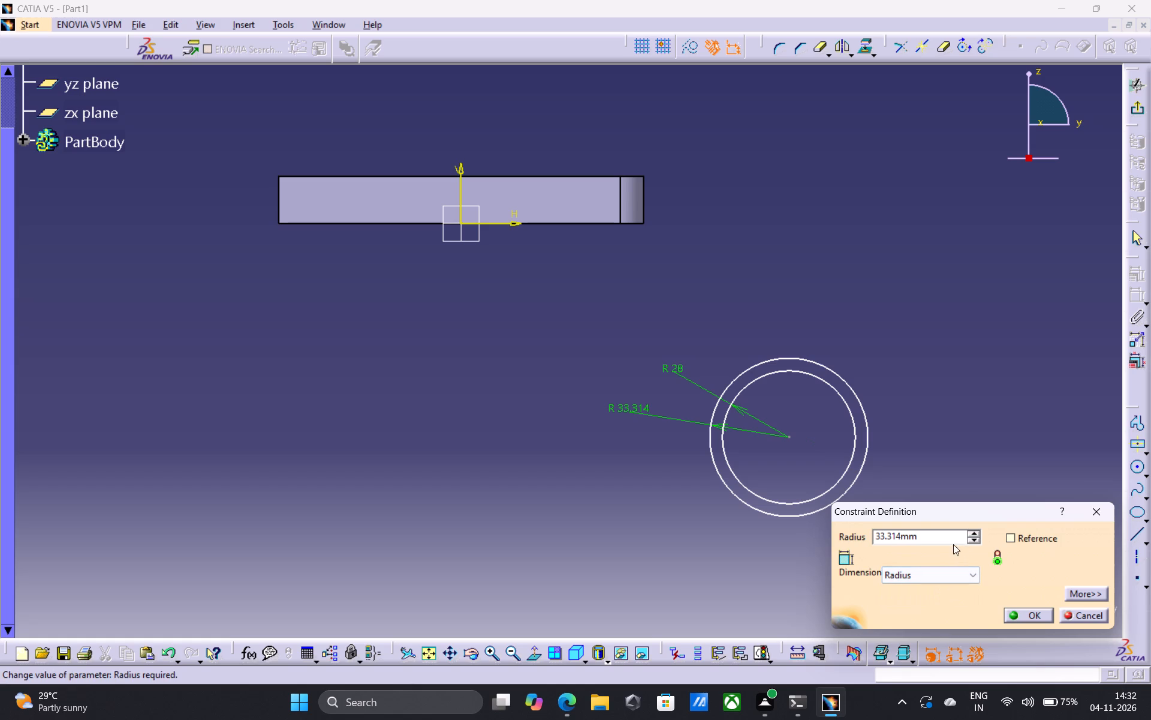
left_click(923, 535)
key("BackSpace")
key("BackSpace")
key("BackSpace")
key("BackSpace")
key("BackSpace")
key("BackSpace")
key("BackSpace")
key("BackSpace")
key("BackSpace")
key("BackSpace")
key("BackSpace")
key("BackSpace")
key("BackSpace")
key("BackSpace")
key("BackSpace")
key("BackSpace")
key("BackSpace")
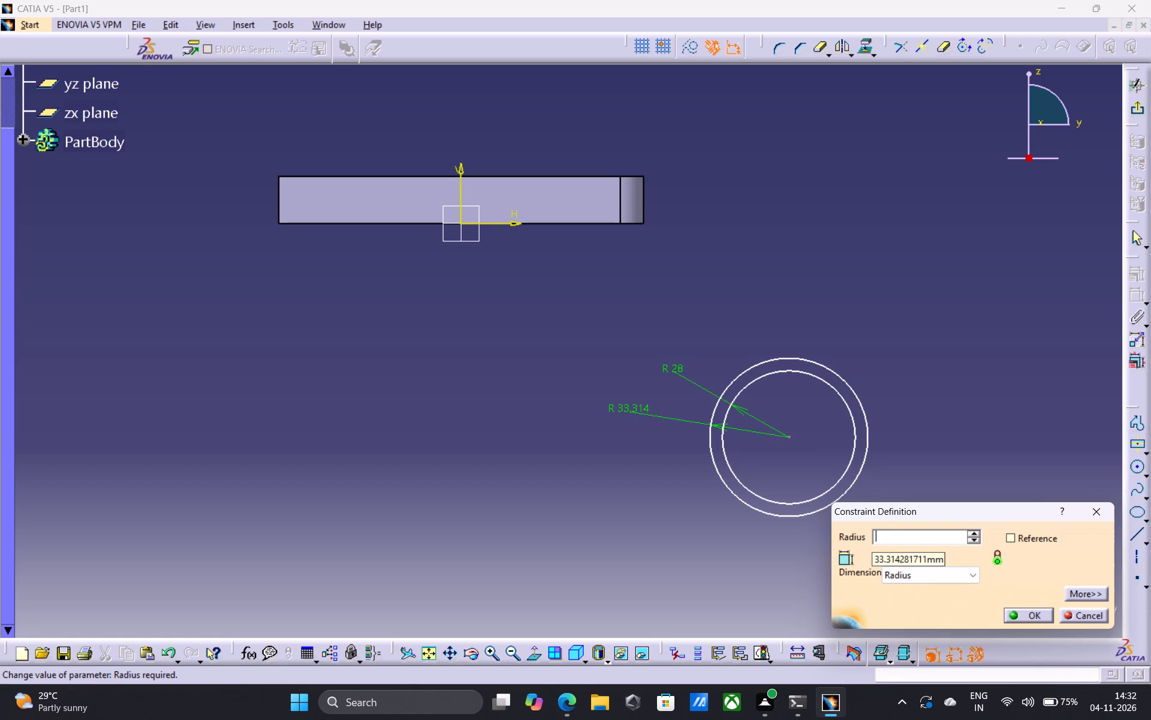
type("18")
key("Return")
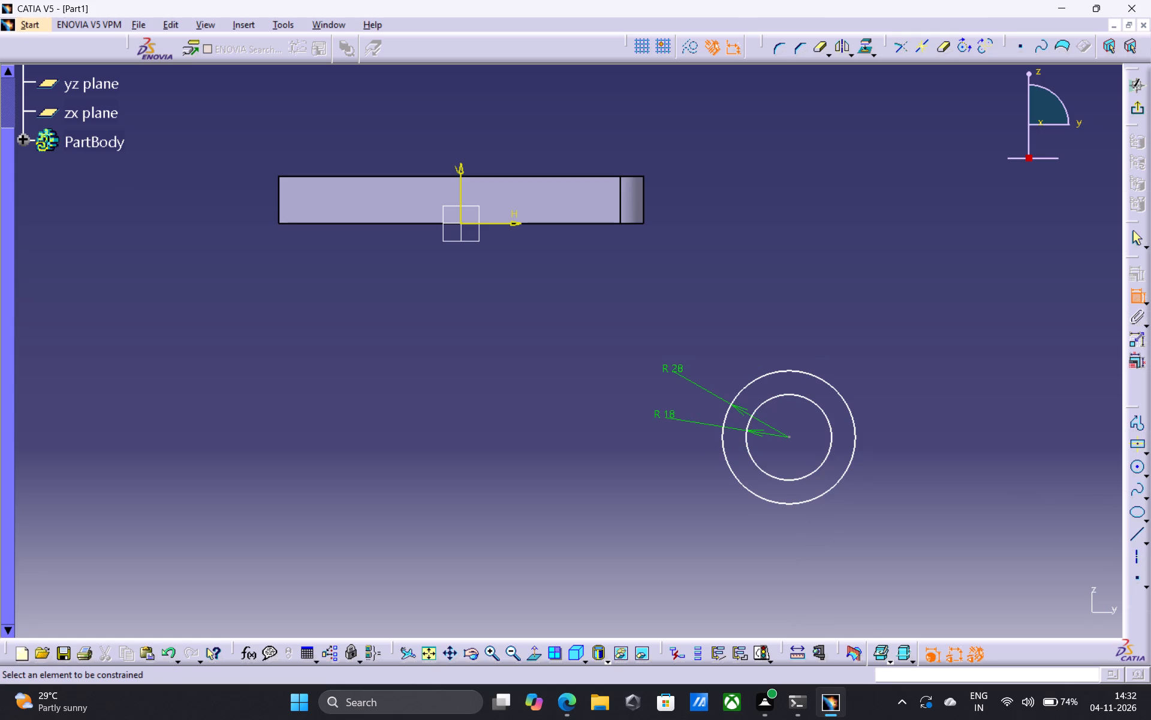
Draw a horizontal line about 231 mm long through the circles' centre, from about H 16 mm to H 247 mm.
left_click(1135, 532)
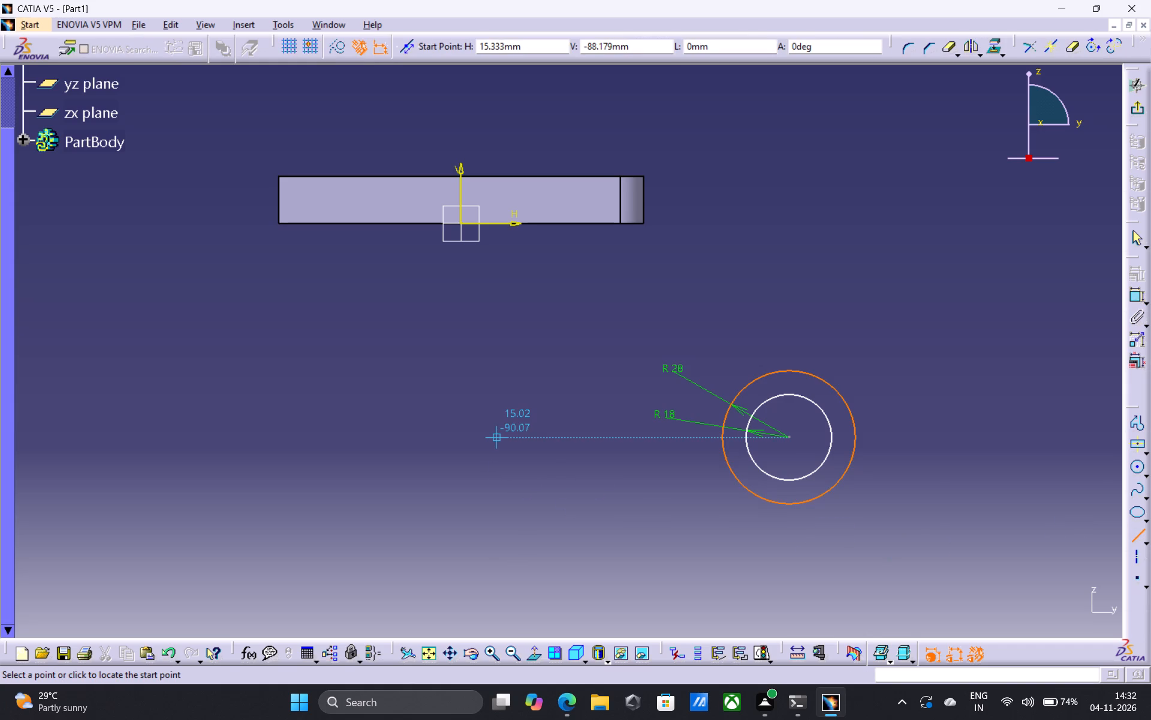
left_click(498, 439)
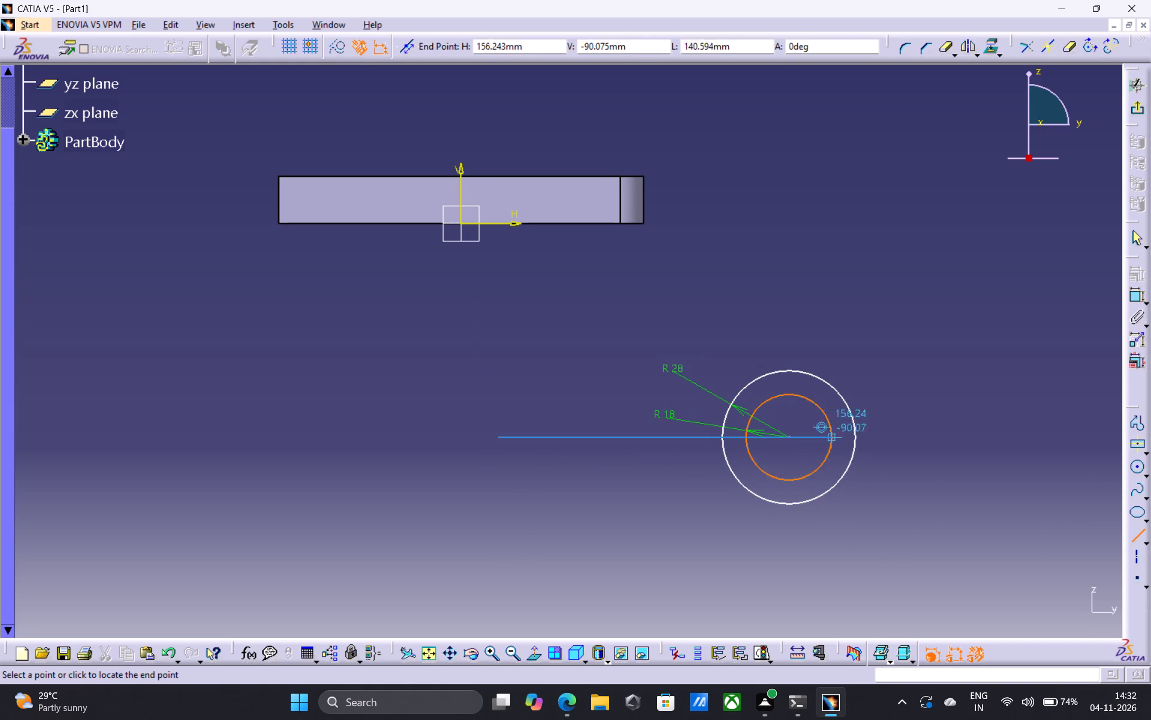
left_click(1045, 437)
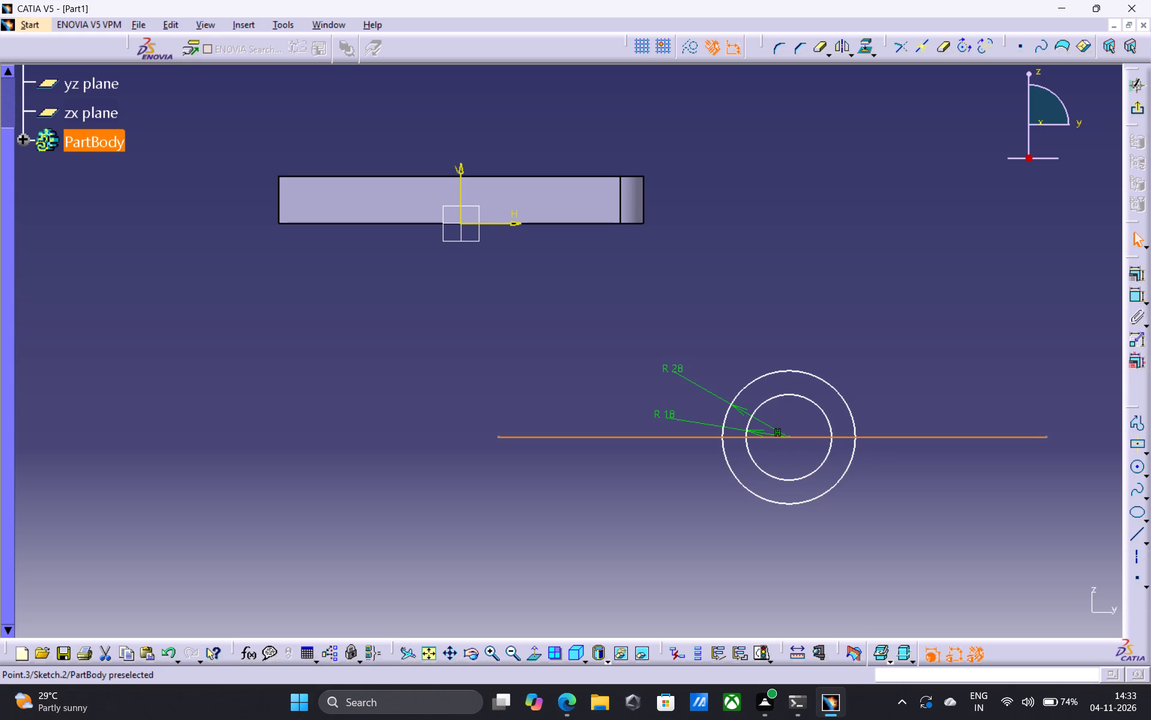
From the long line's far end, draw a vertical line about 25 mm up and a horizontal line about 240 mm back across the circles.
left_click(1137, 535)
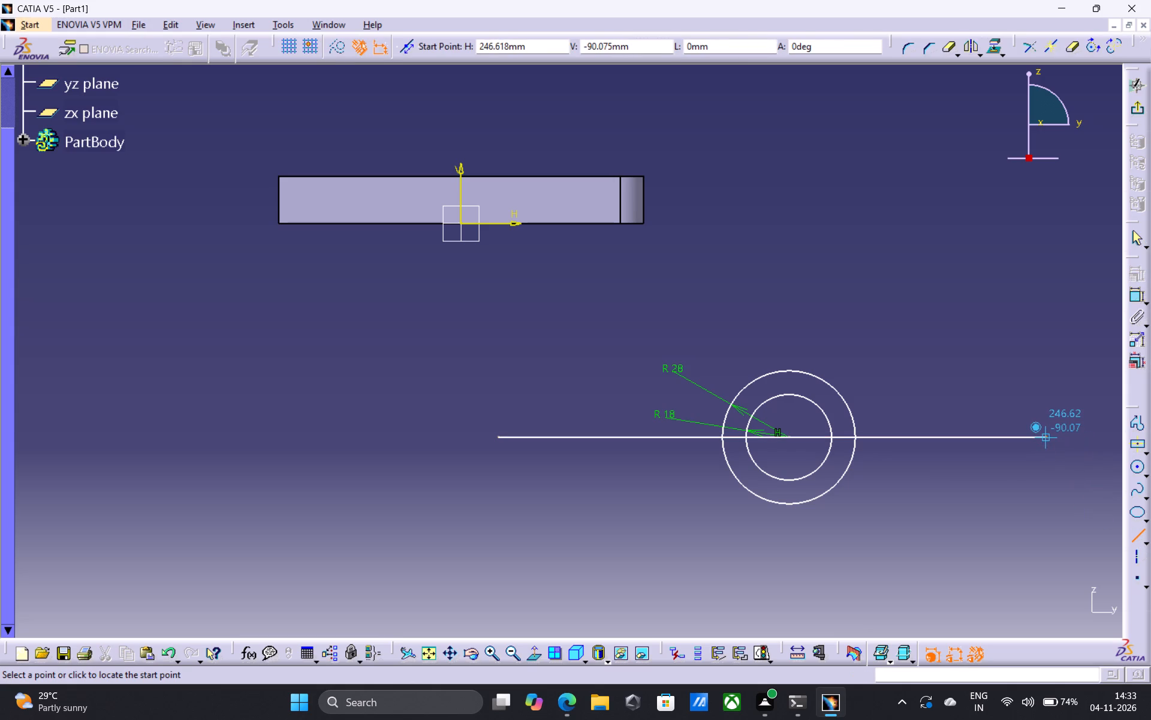
left_click(1043, 437)
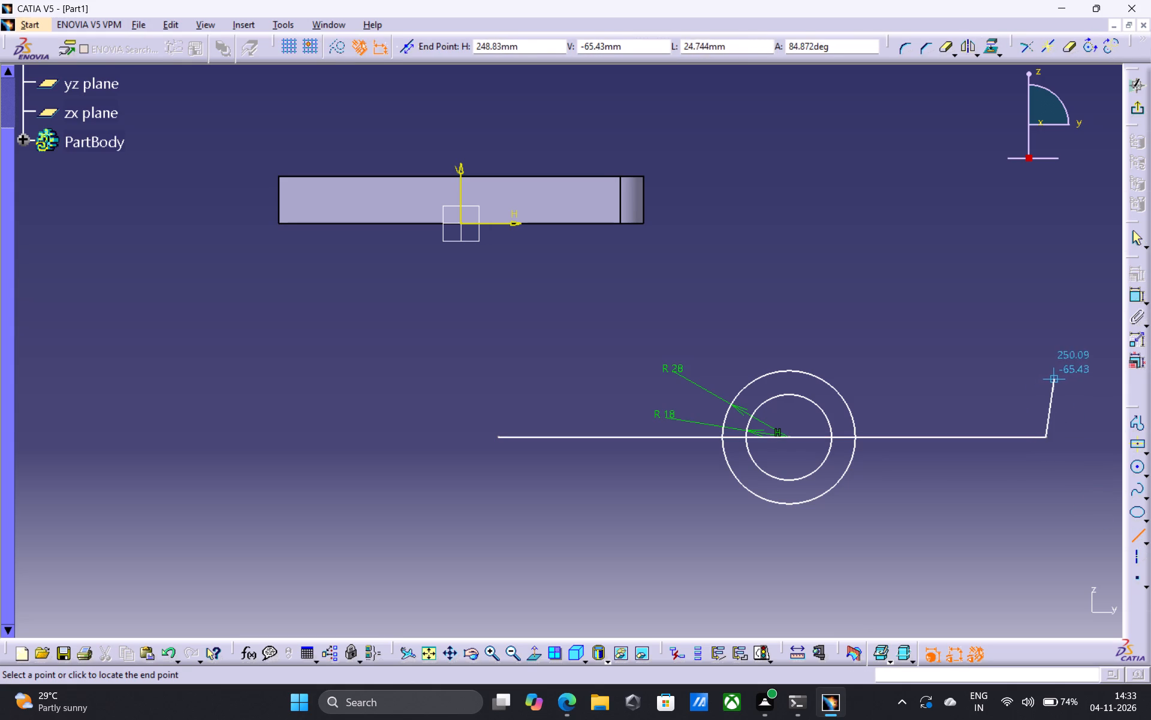
left_click(1047, 378)
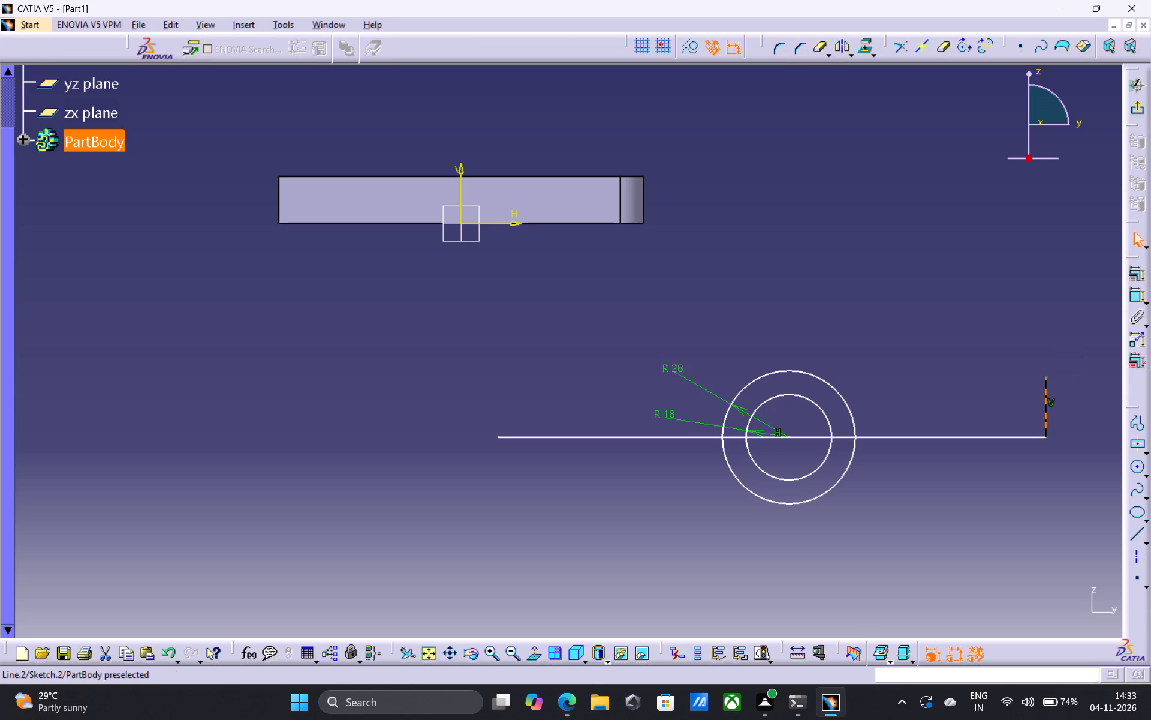
left_click(1141, 533)
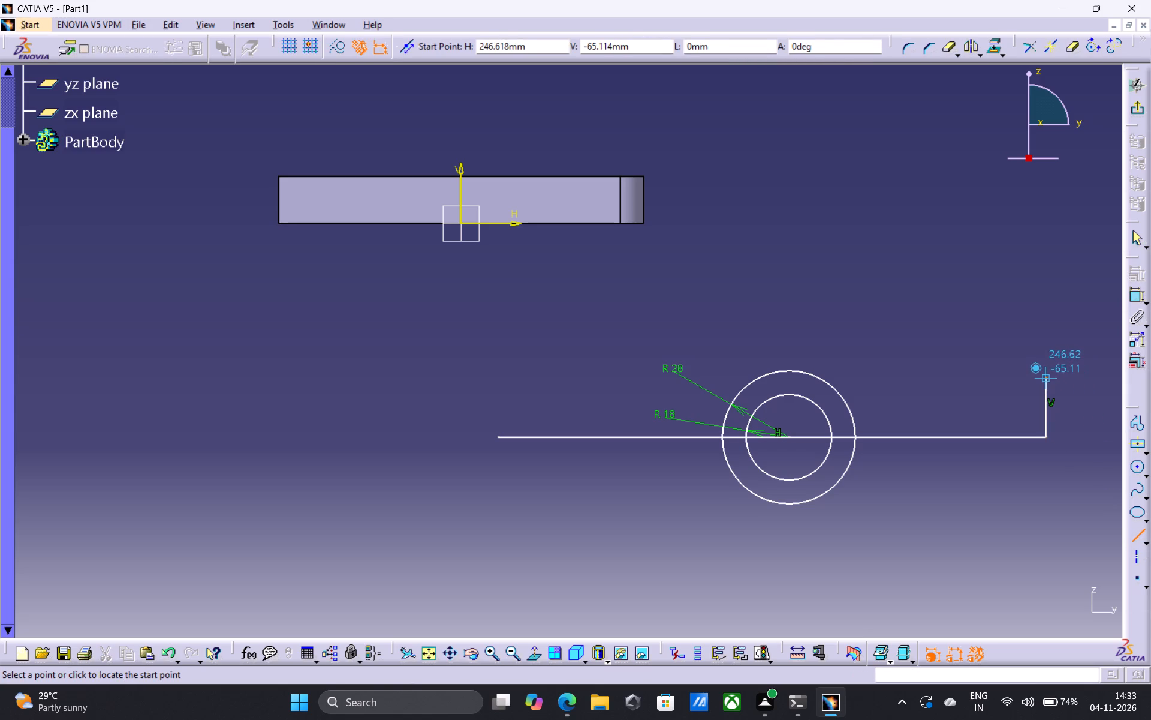
left_click(1046, 377)
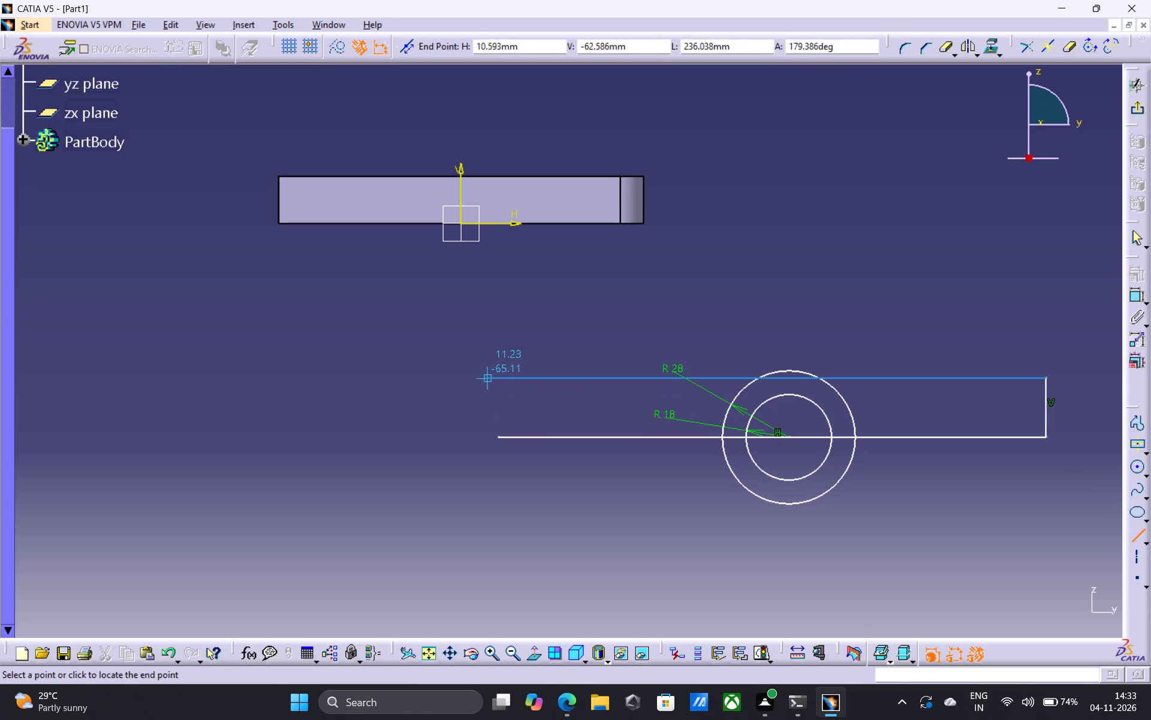
left_click(478, 380)
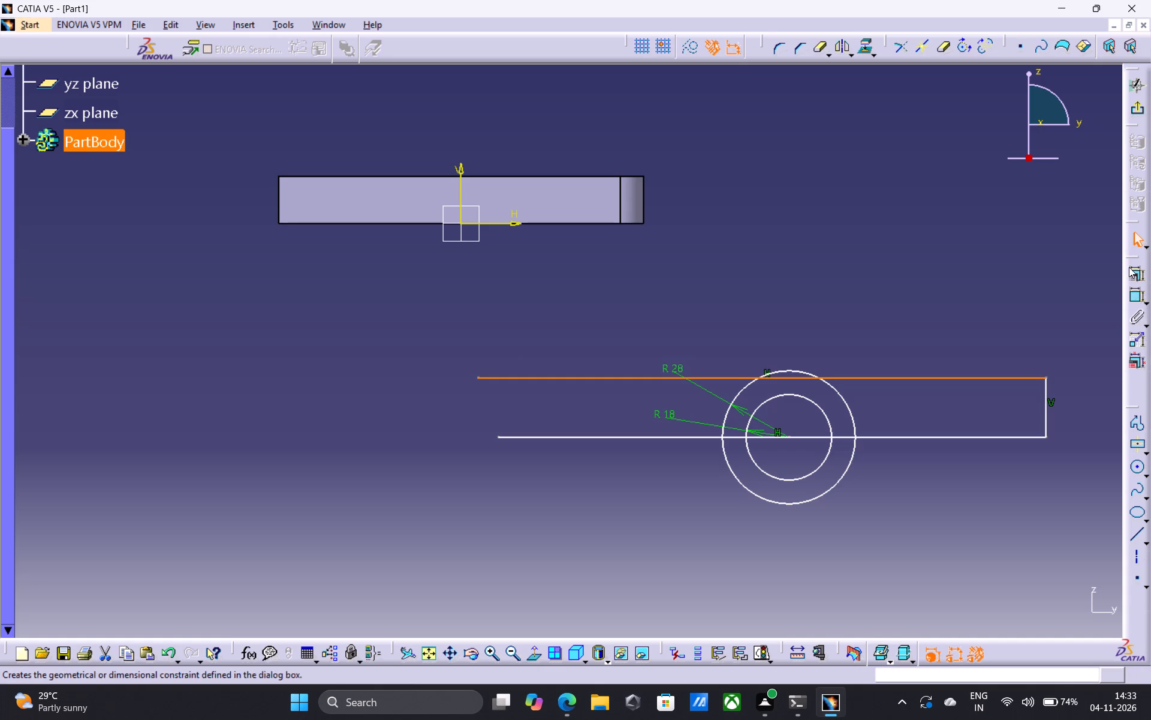
Dimension the upper line's length below the circles, and dimension the short vertical line's length and set it to 10 mm.
double_click(1136, 291)
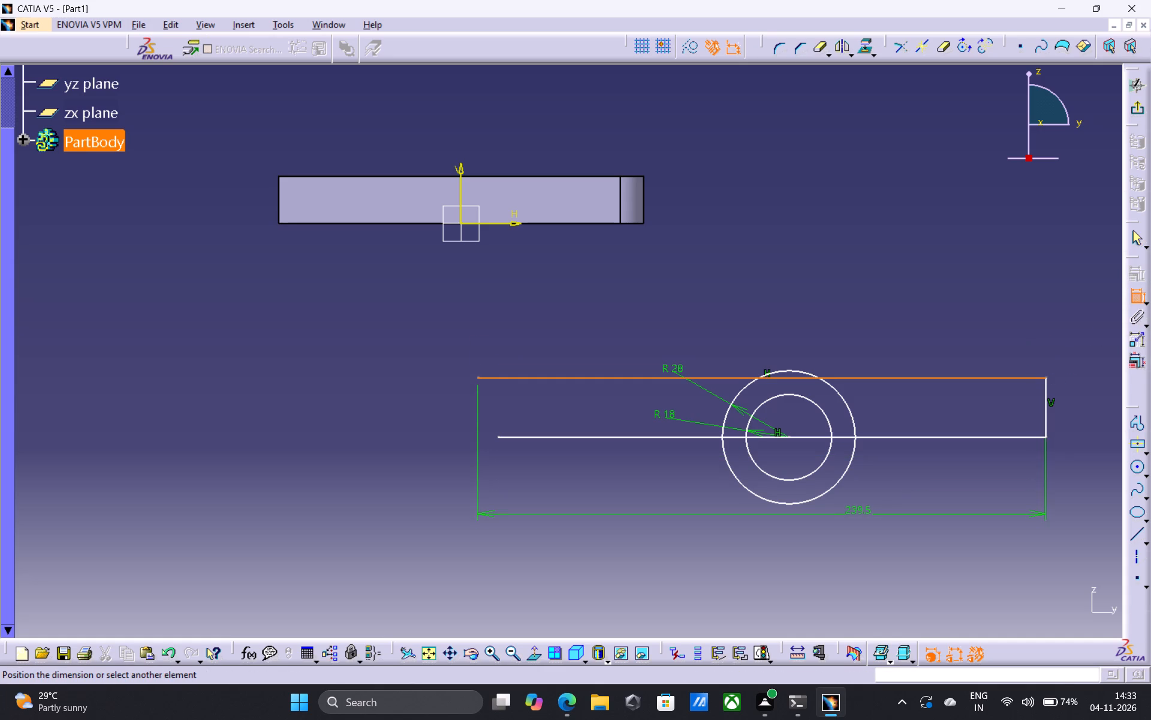
left_click(863, 514)
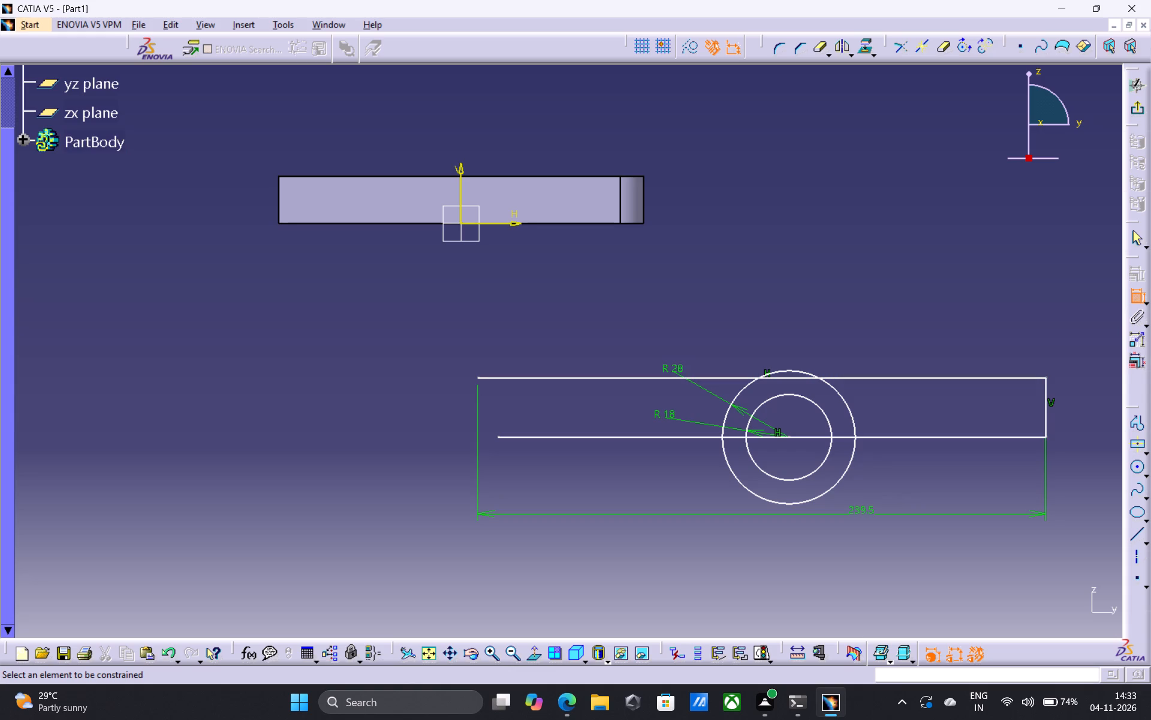
left_click(1048, 413)
left_click(1078, 410)
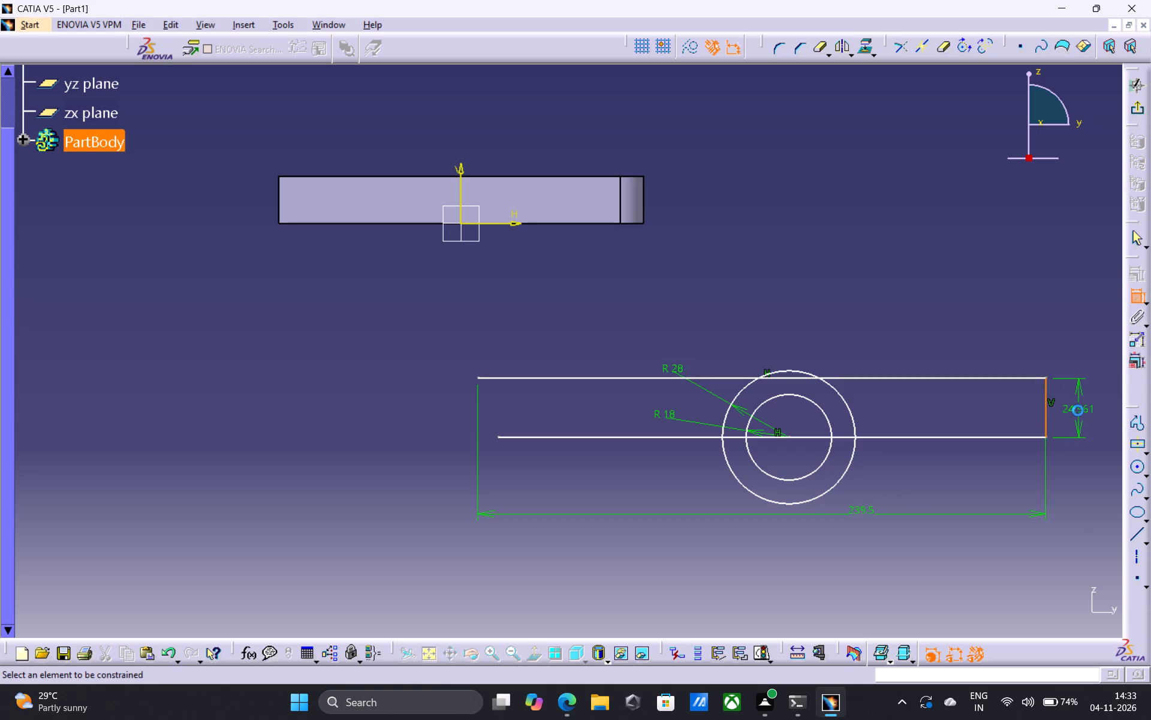
double_click(1083, 409)
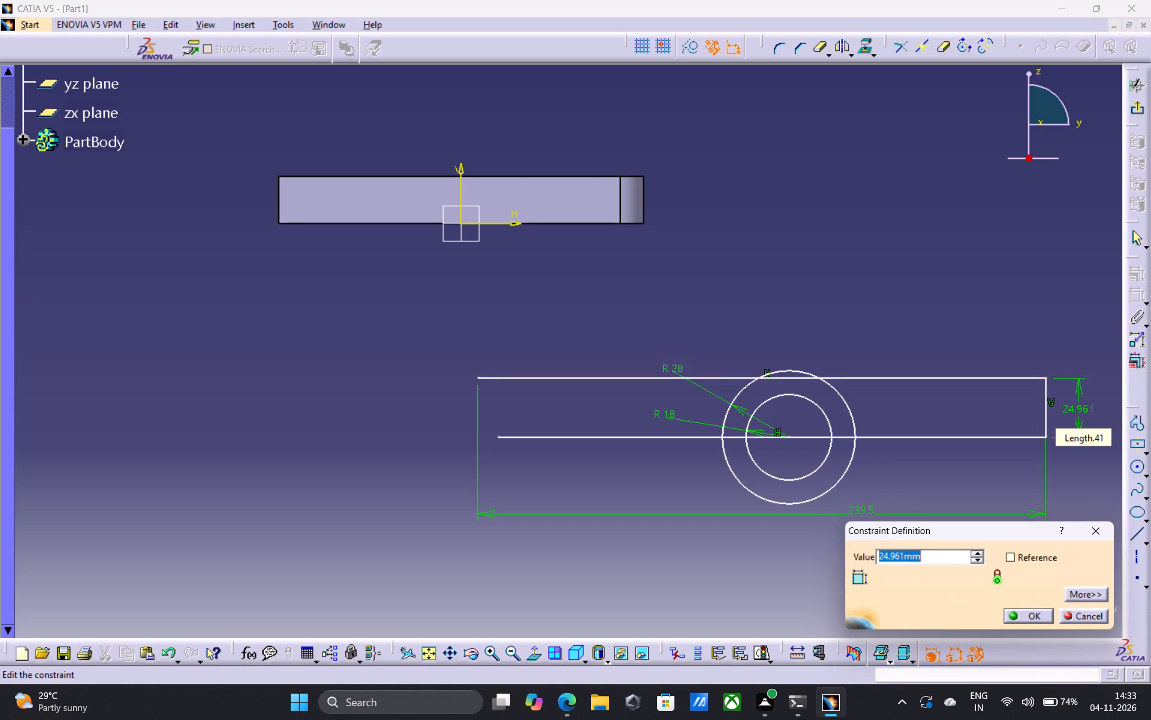
type("10")
key("Return")
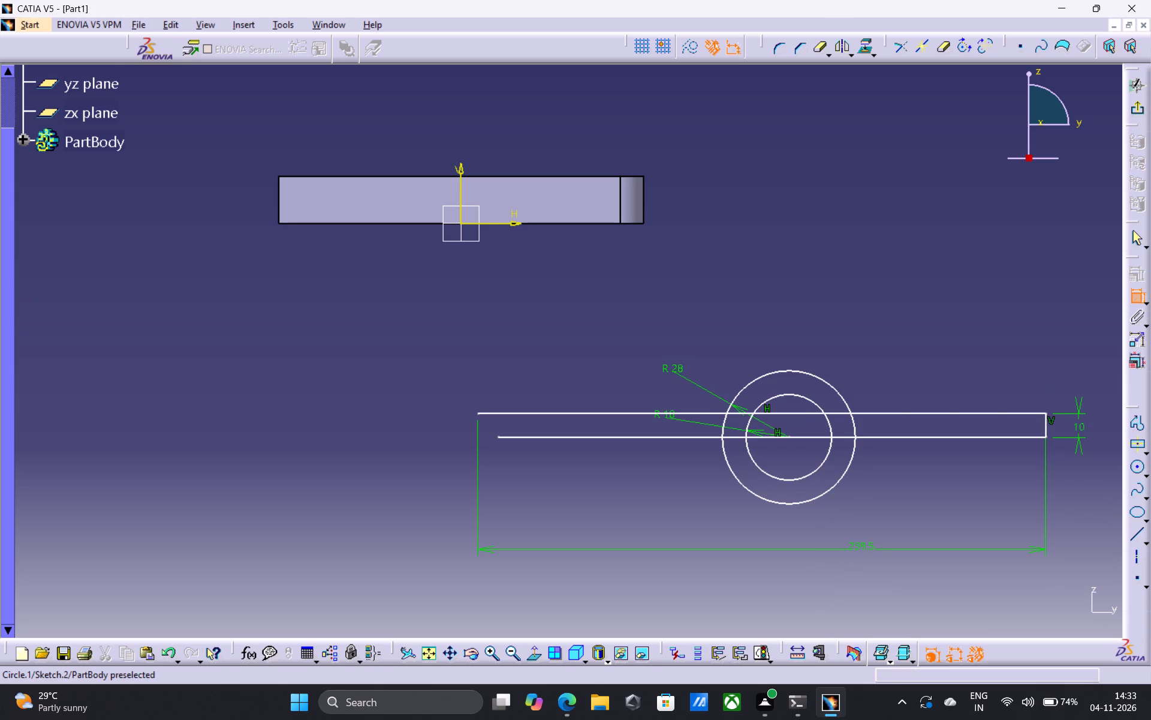
Quick Trim the lower horizontal line away entirely and the upper one back to the outer circle's far side, converting its length to a distance.
double_click(947, 44)
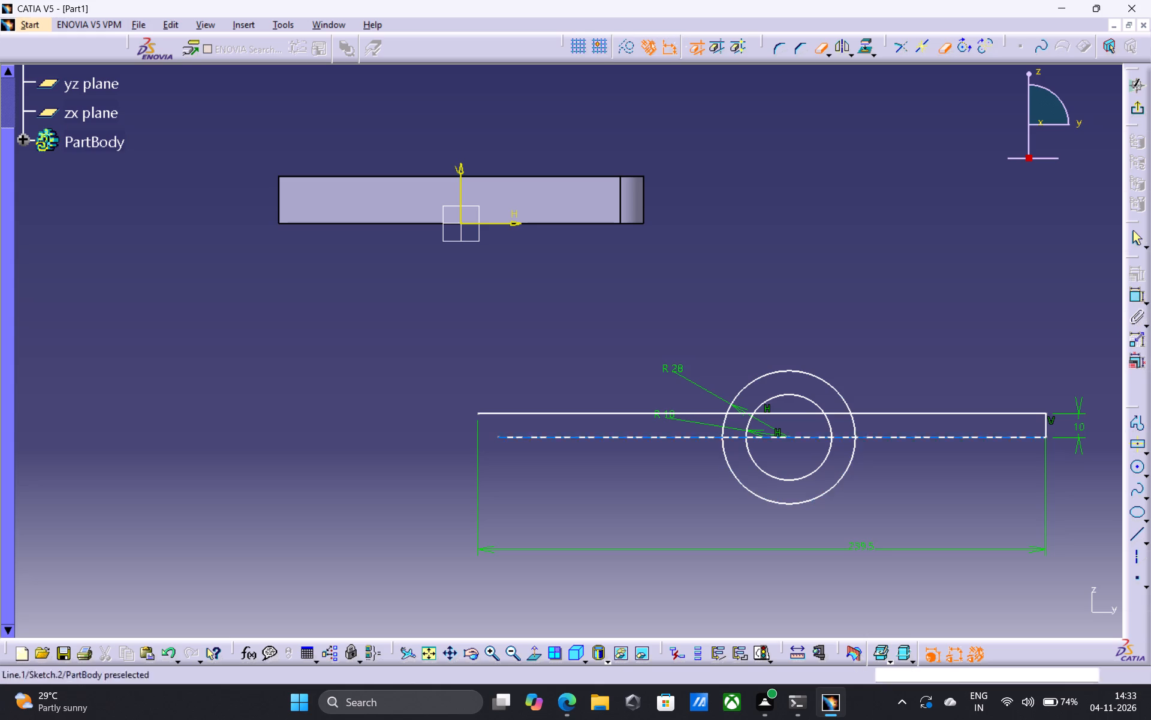
left_click(759, 439)
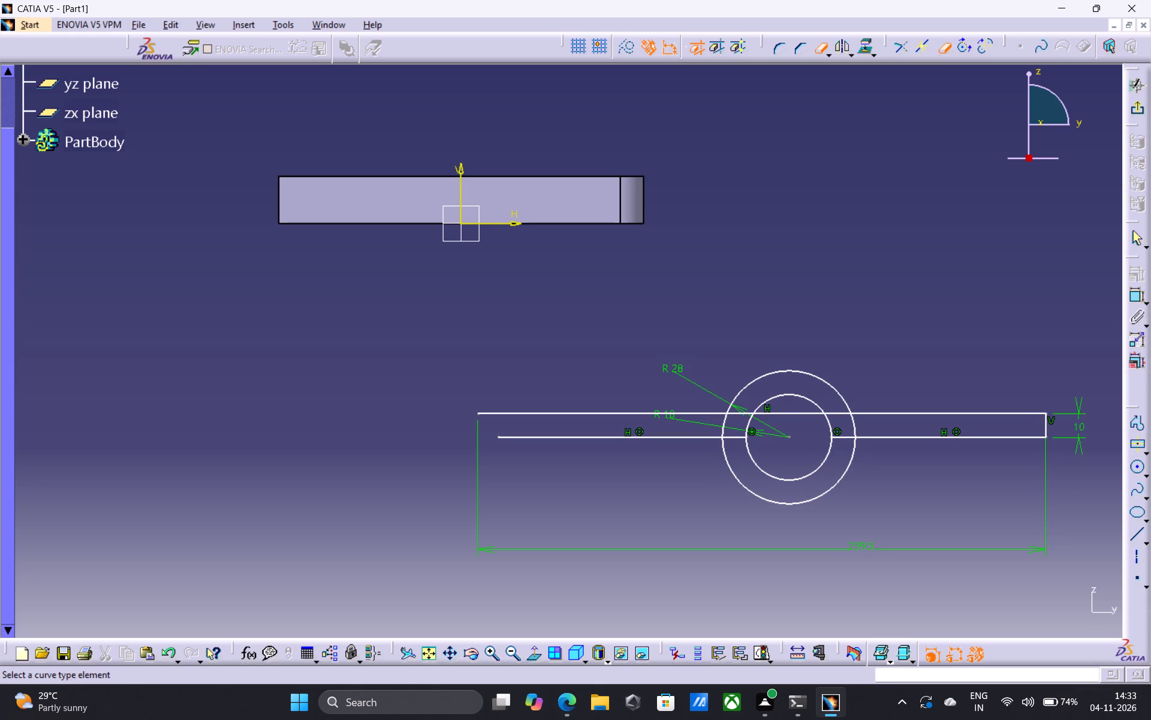
left_click(834, 438)
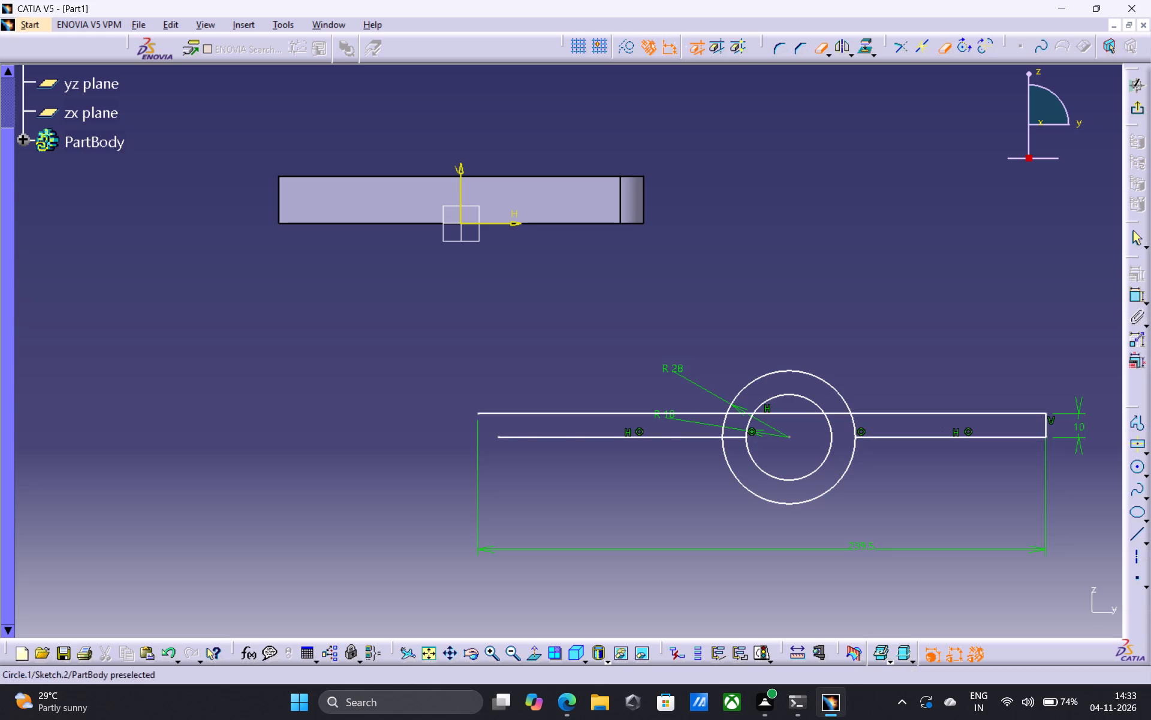
left_click(694, 437)
left_click(735, 437)
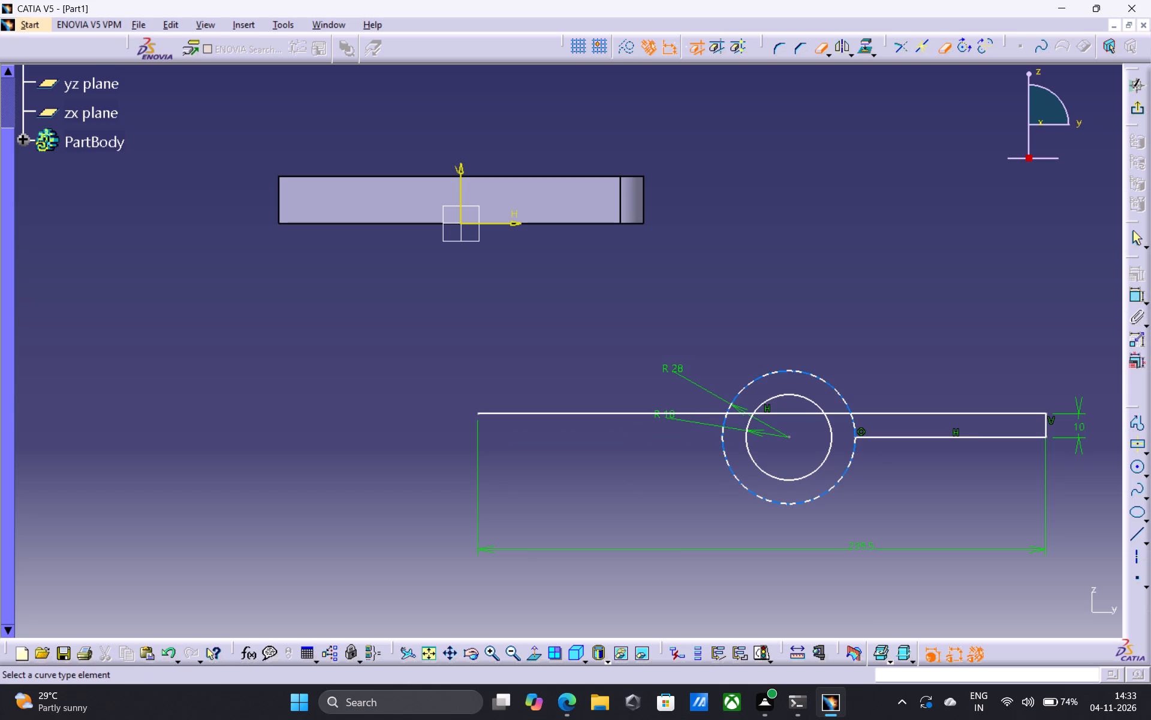
left_click(661, 414)
left_click(622, 376)
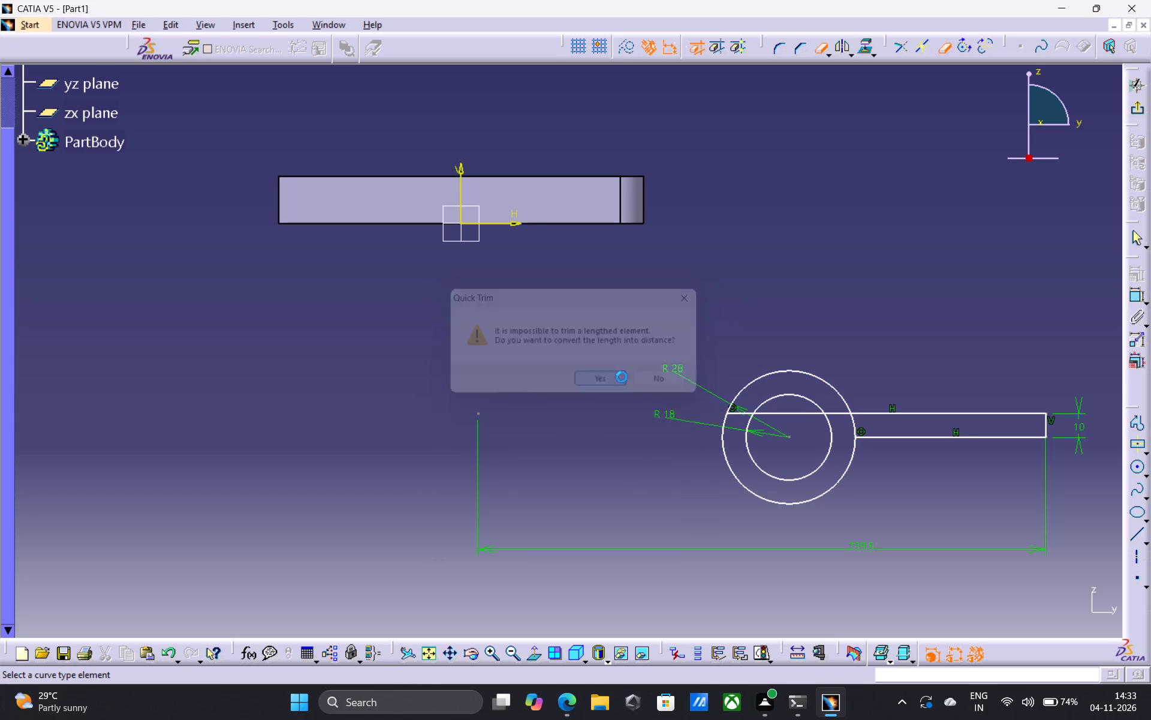
left_click(740, 415)
left_click(796, 411)
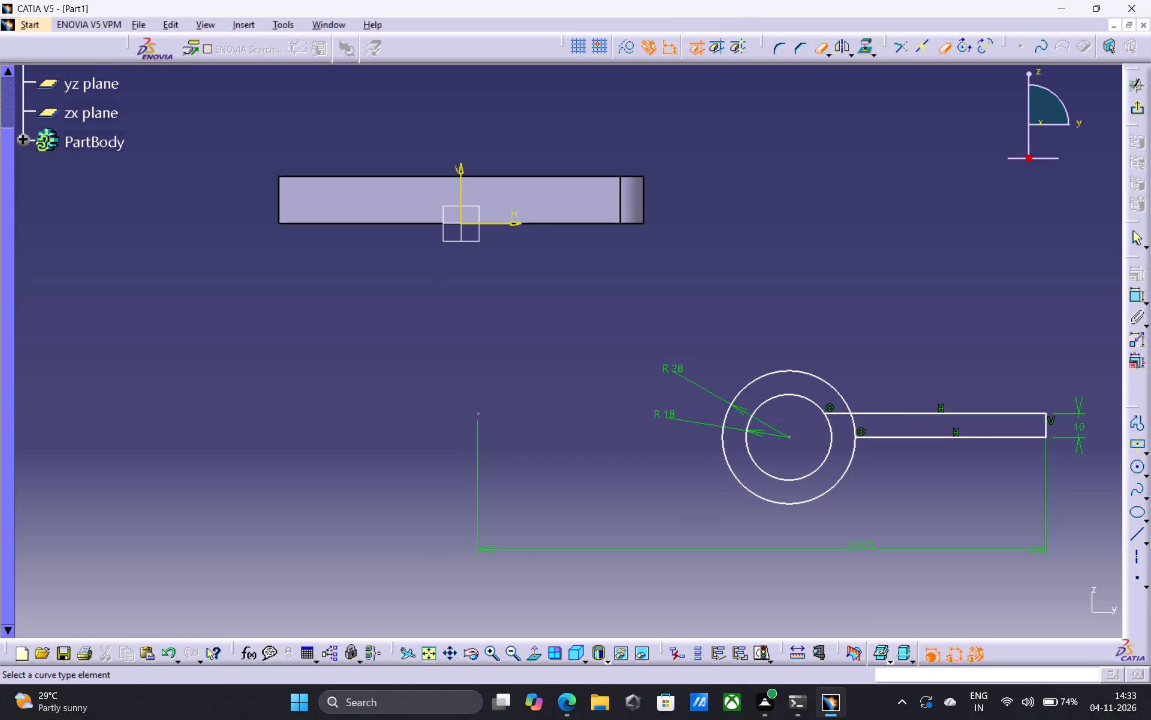
left_click(839, 412)
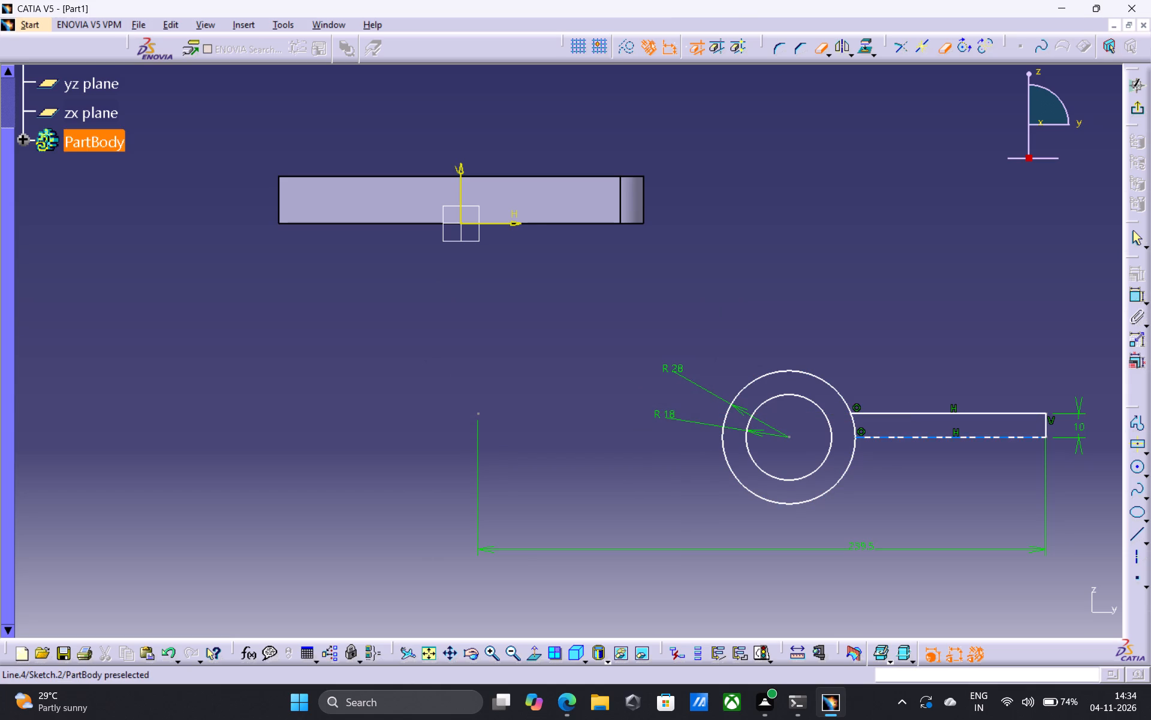
left_click(970, 436)
Draw a horizontal line about 108 mm long from the circles' centre to the lower end of the short vertical line.
left_click(1131, 537)
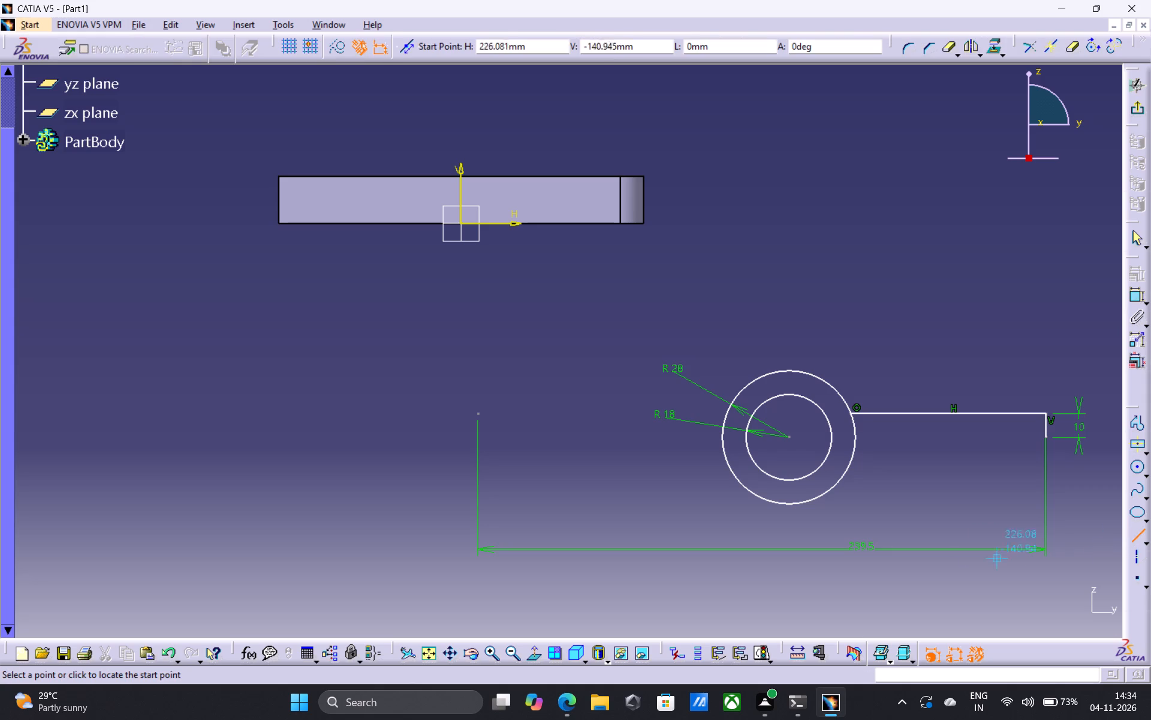
left_click(787, 437)
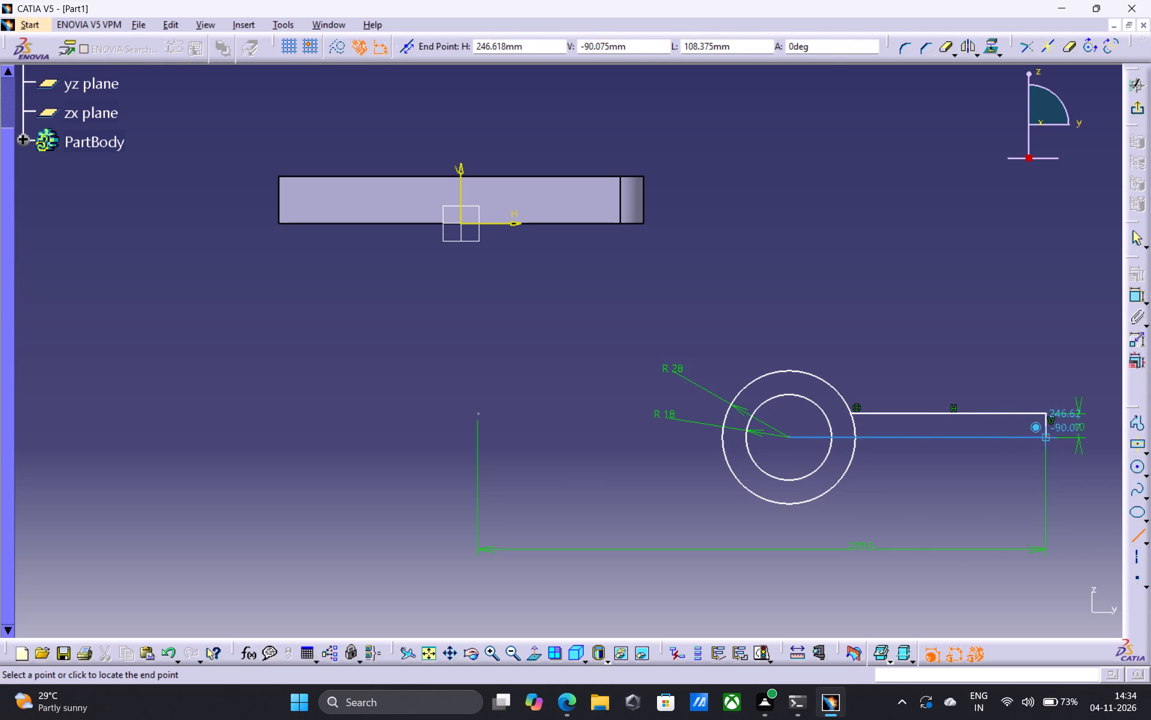
left_click(1045, 438)
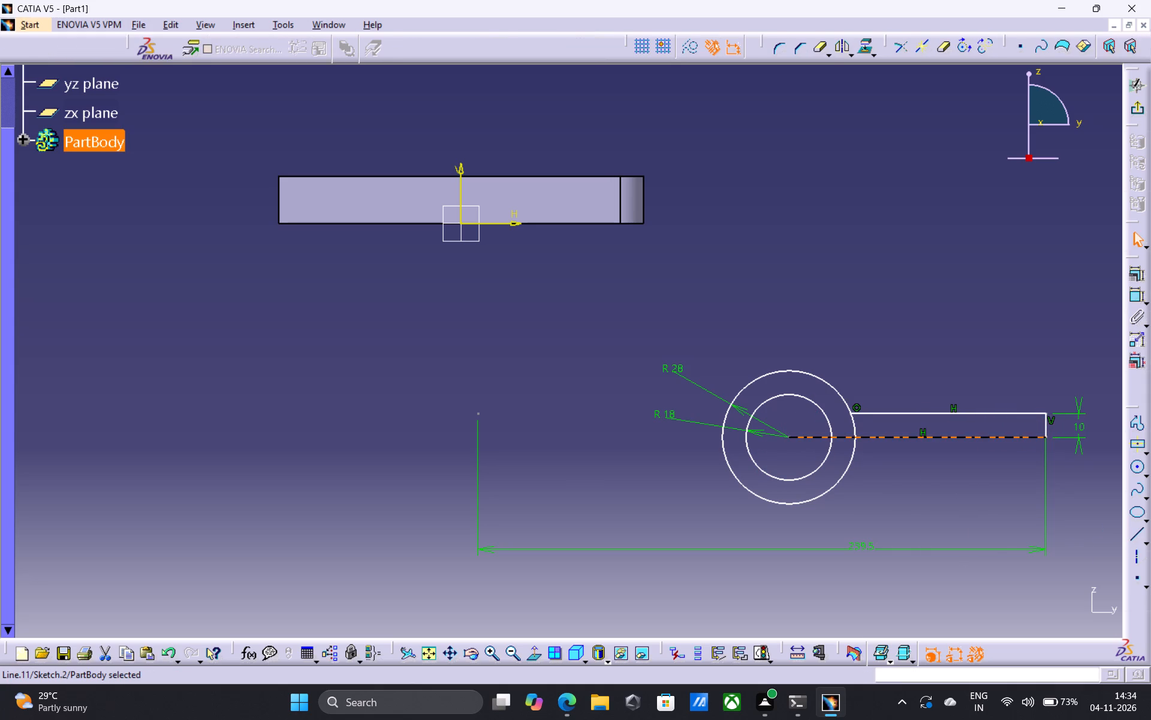
Delete the 239.5 mm distance dimension below the circles.
left_click(822, 549)
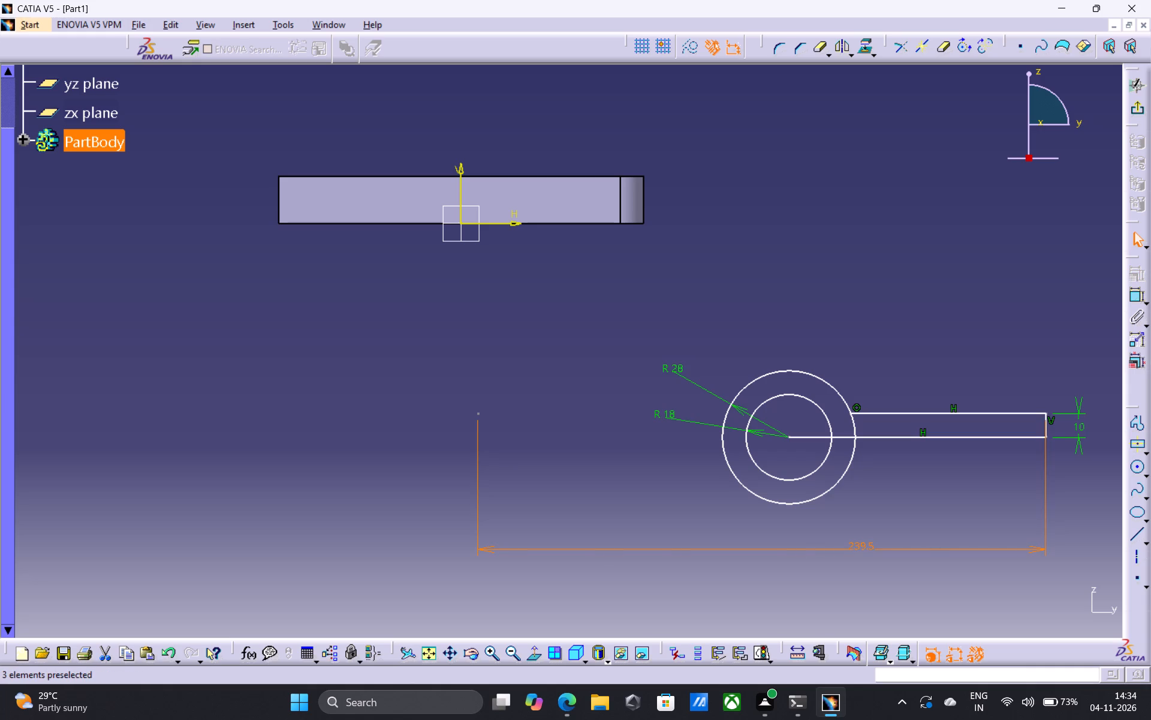
key("Delete")
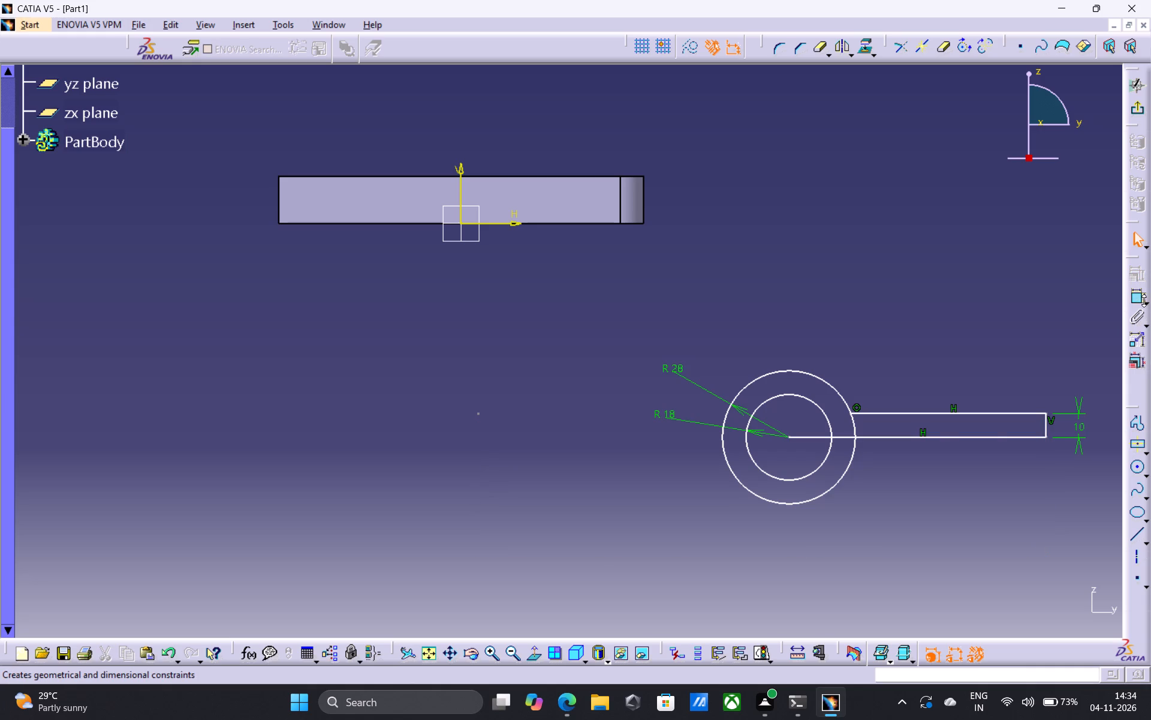
Dimension the new horizontal line from the circles' centre, placing the dimension below it, and set its length to 54 mm.
left_click(1137, 301)
left_click(924, 436)
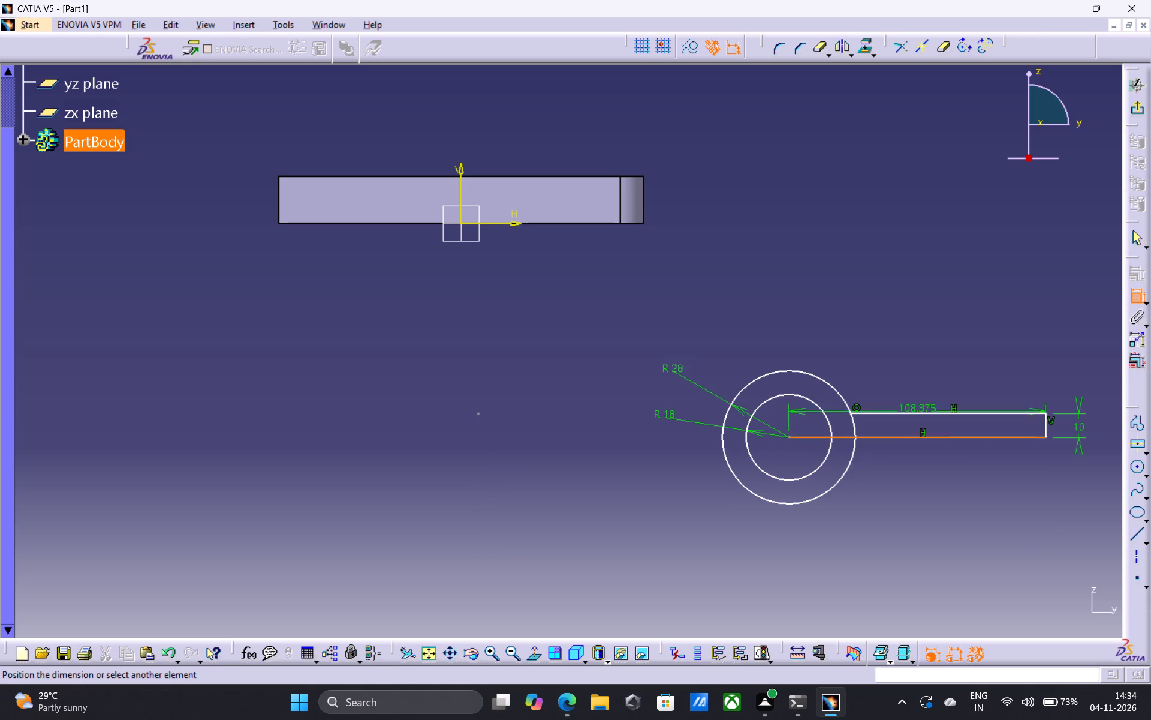
left_click(923, 506)
double_click(921, 500)
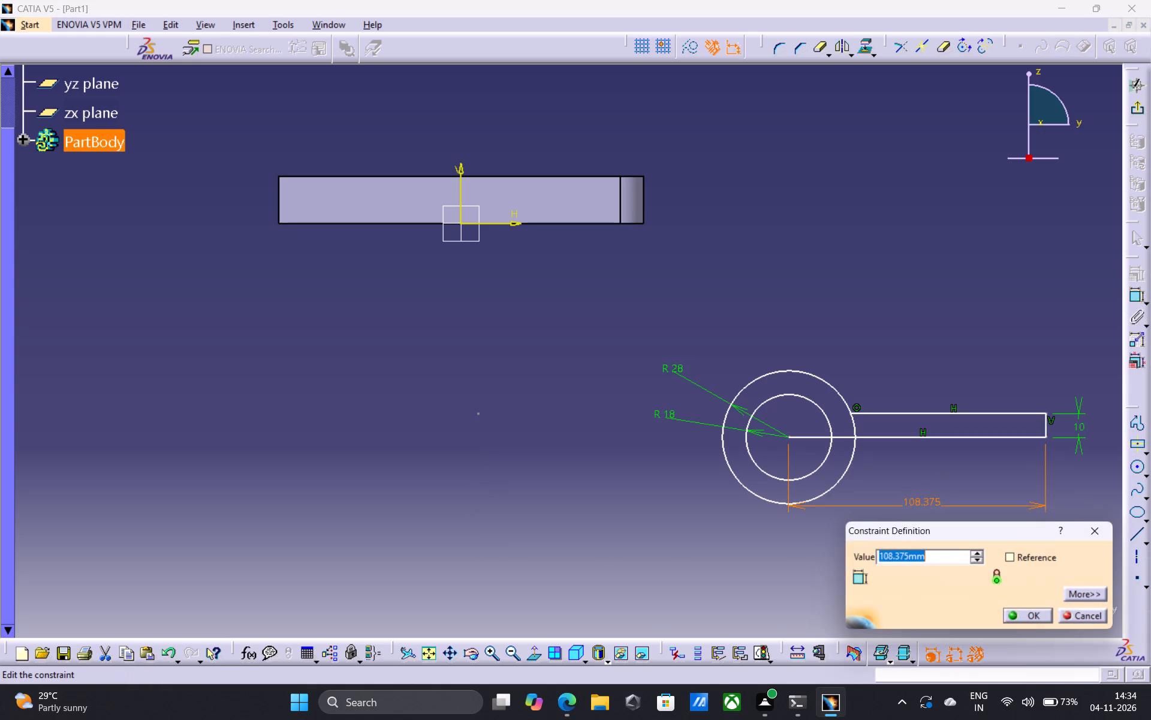
key("BackSpace")
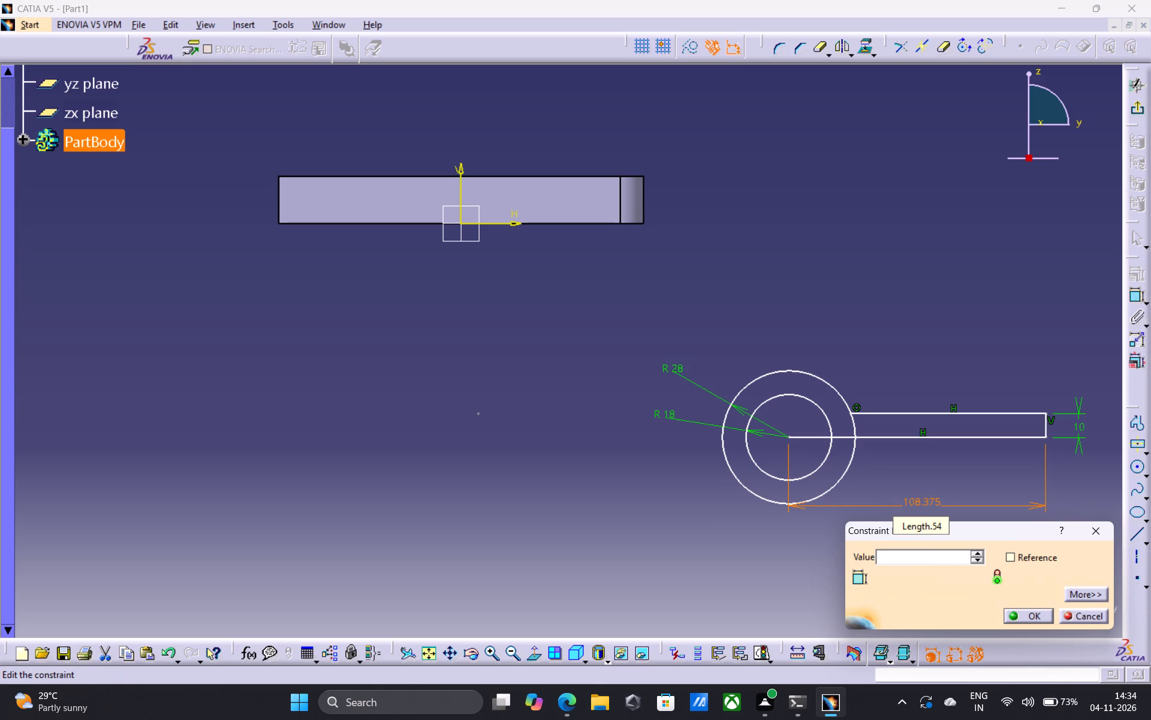
type("54")
key("Return")
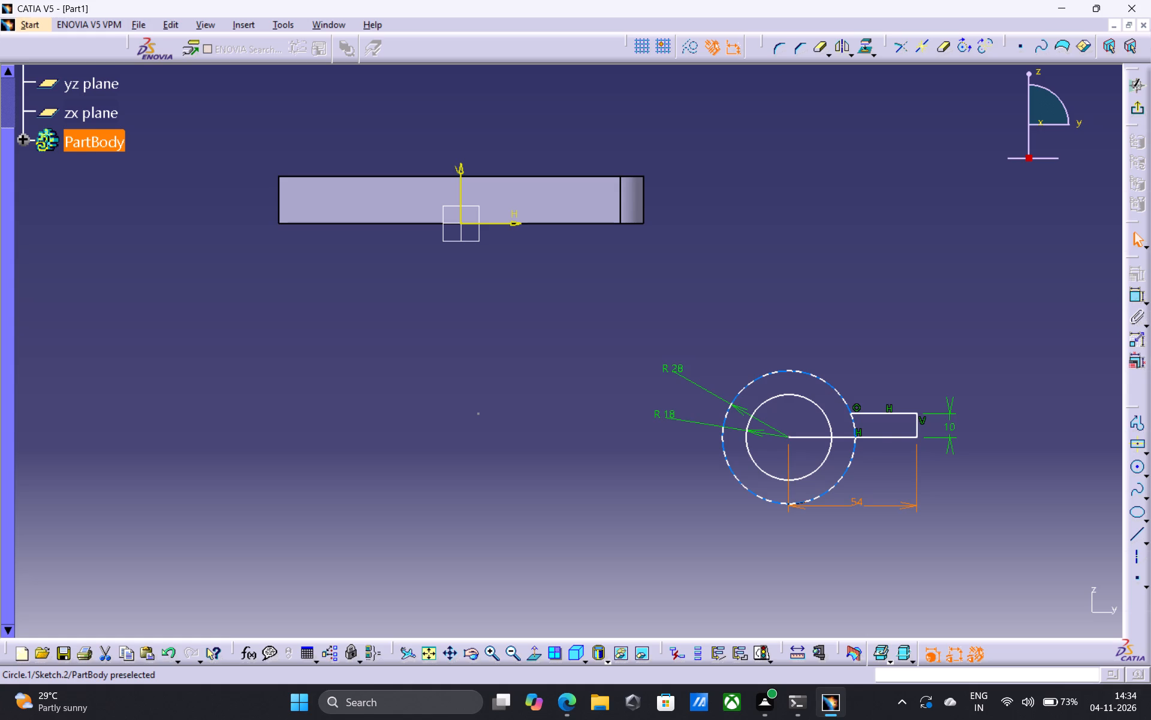
Draw a horizontal line about 120 mm long from the circles' centre towards the V axis.
left_click(1142, 532)
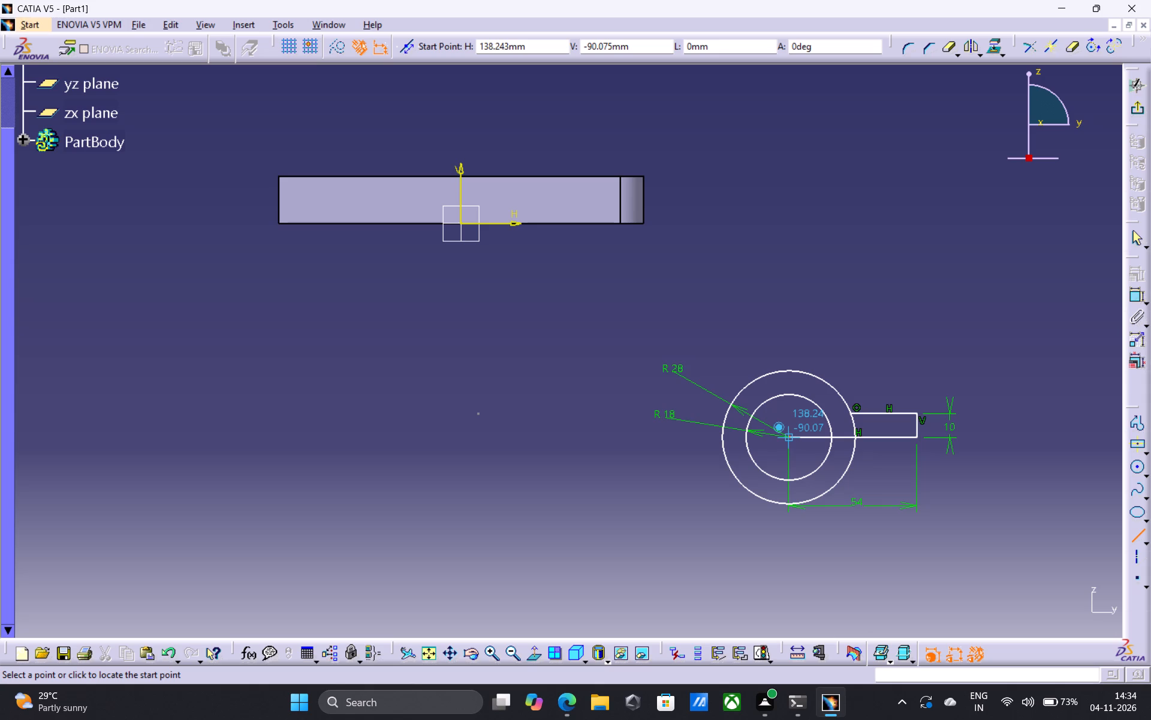
left_click(788, 437)
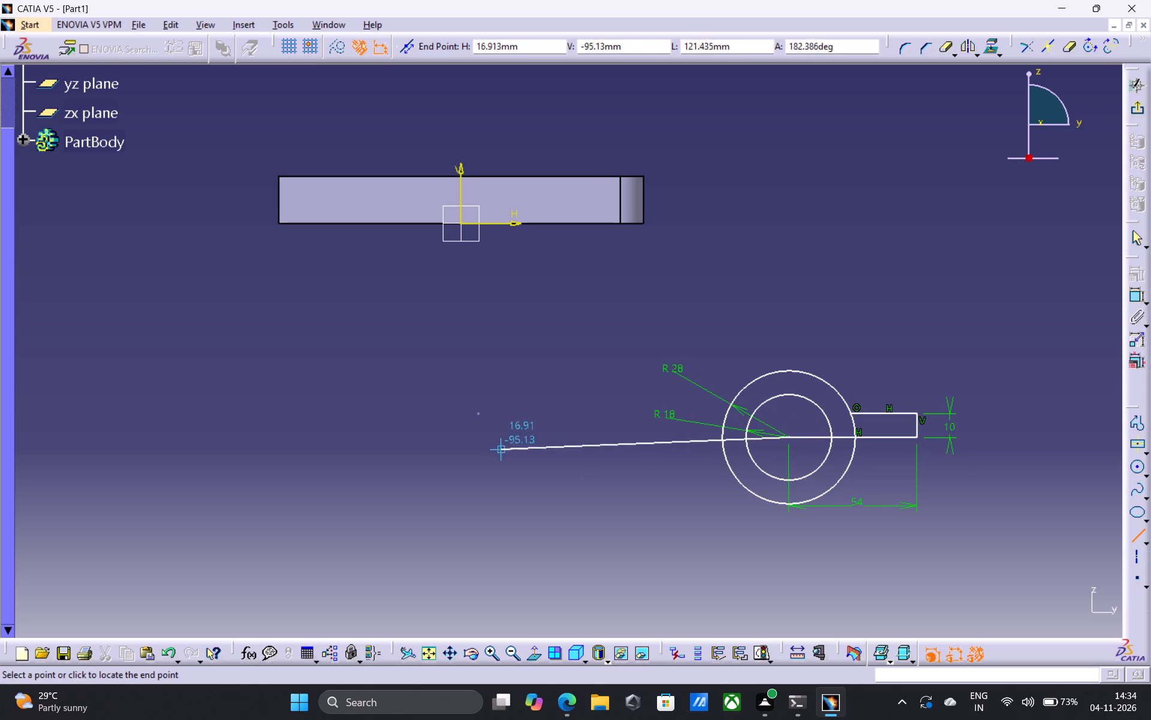
left_click(496, 437)
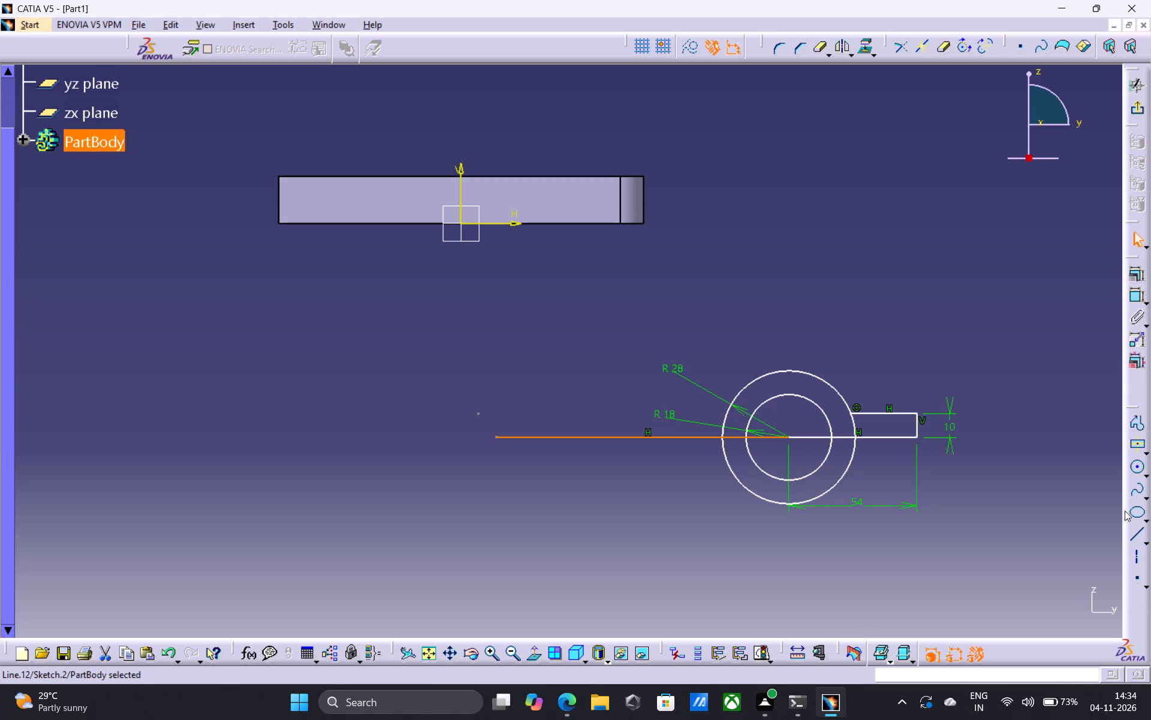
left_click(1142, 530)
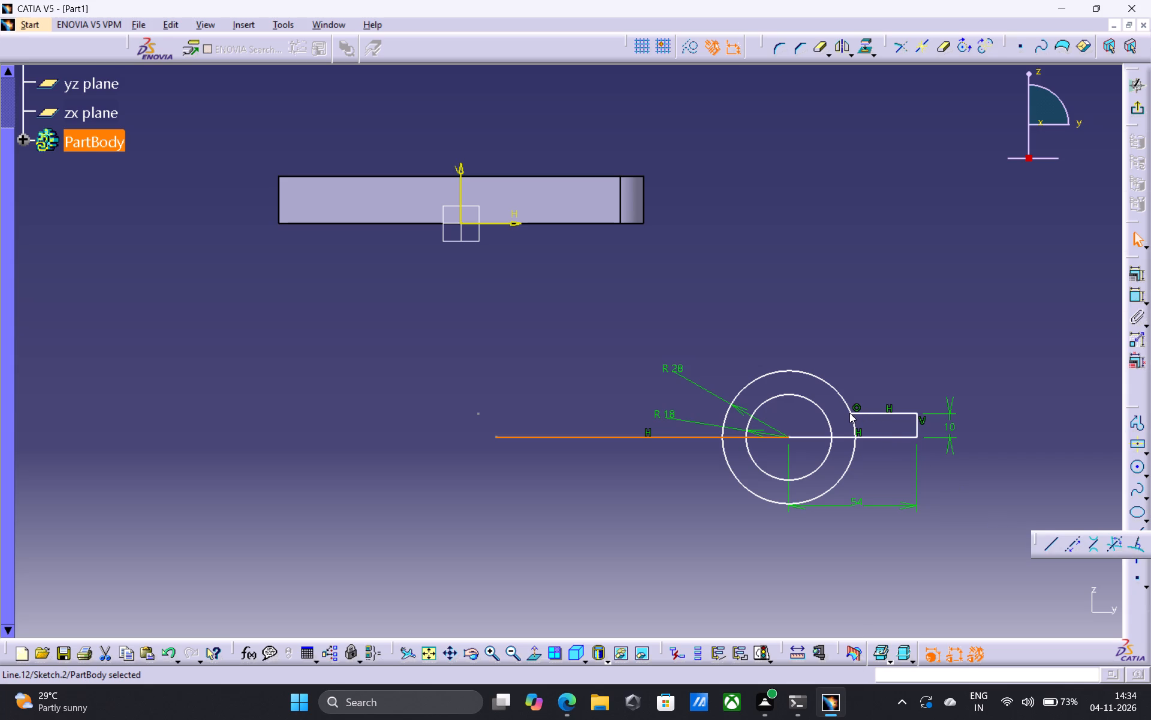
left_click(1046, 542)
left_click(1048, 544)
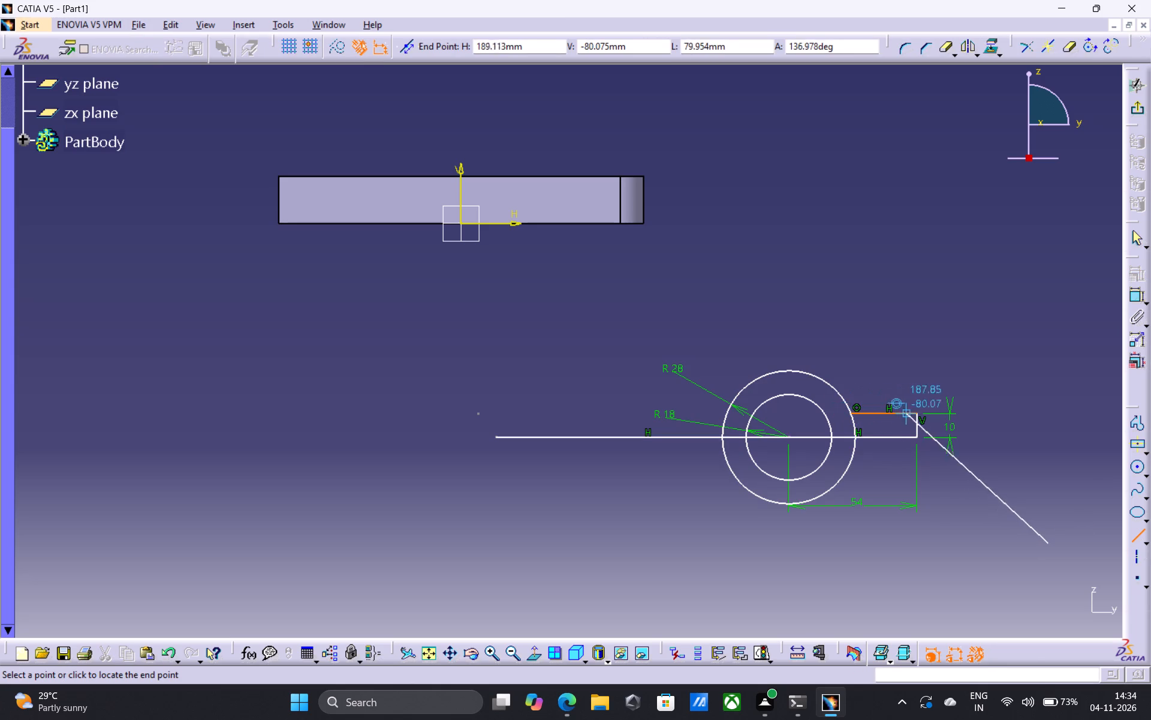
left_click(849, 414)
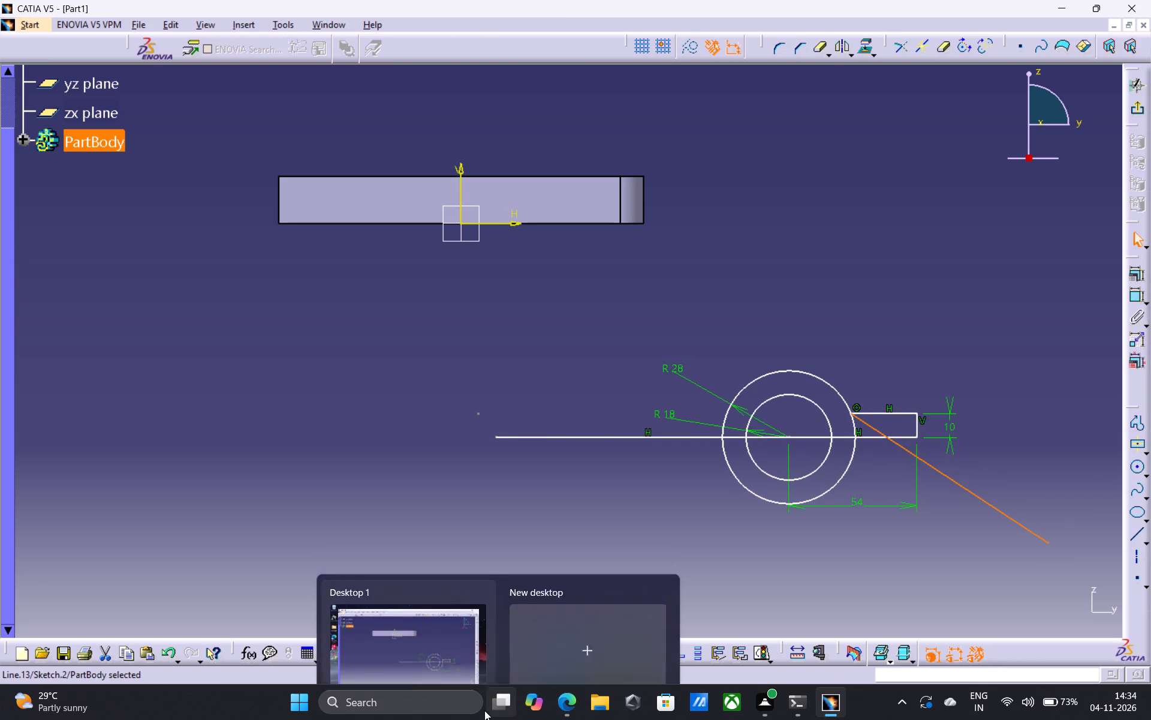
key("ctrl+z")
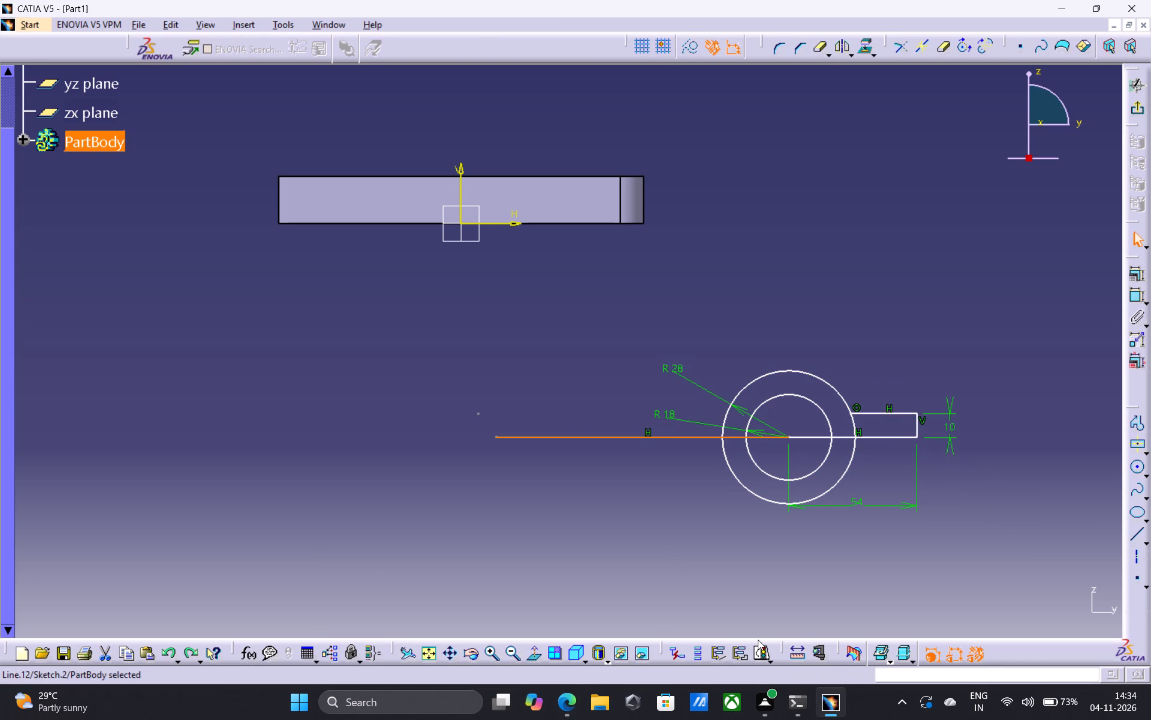
Draw a vertical line about 18 mm long upward from the free end of the long horizontal line.
key("Escape")
key("Escape")
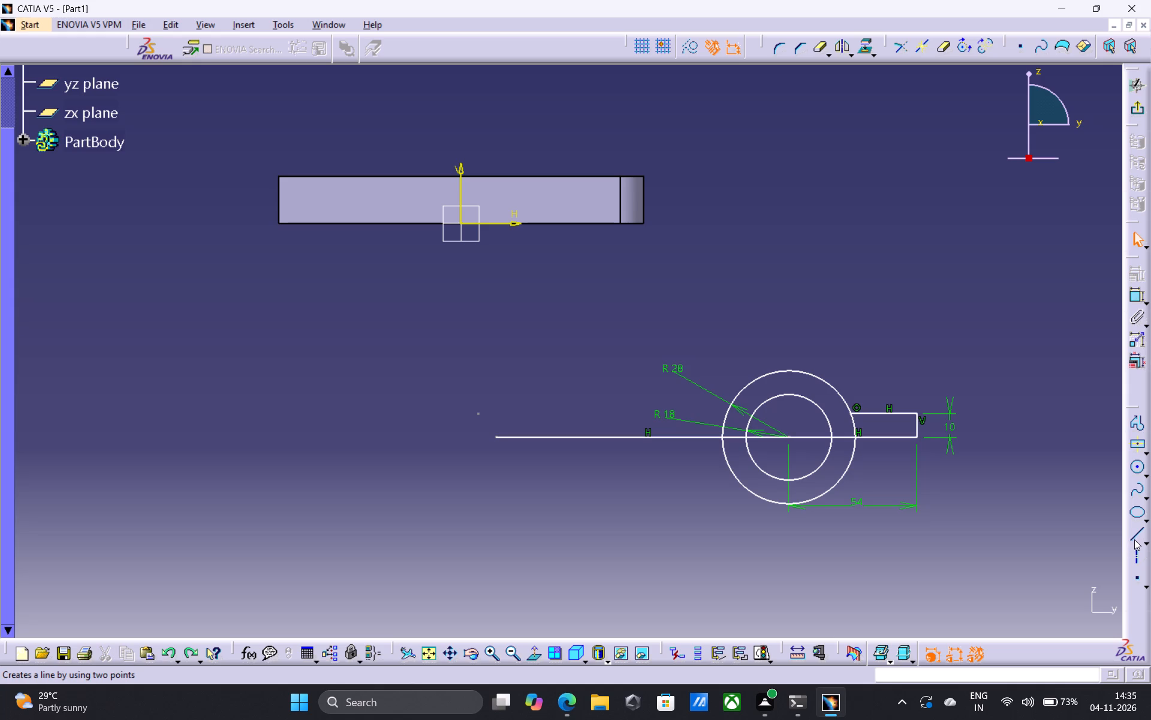
left_click(1134, 536)
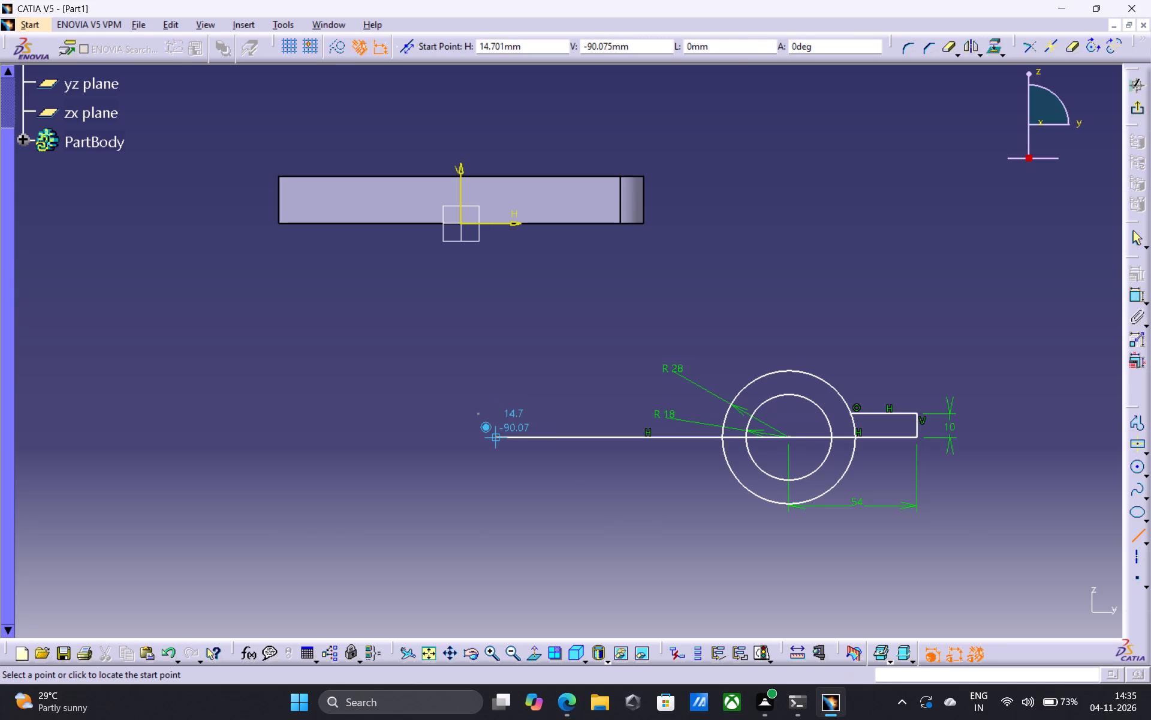
left_click(496, 437)
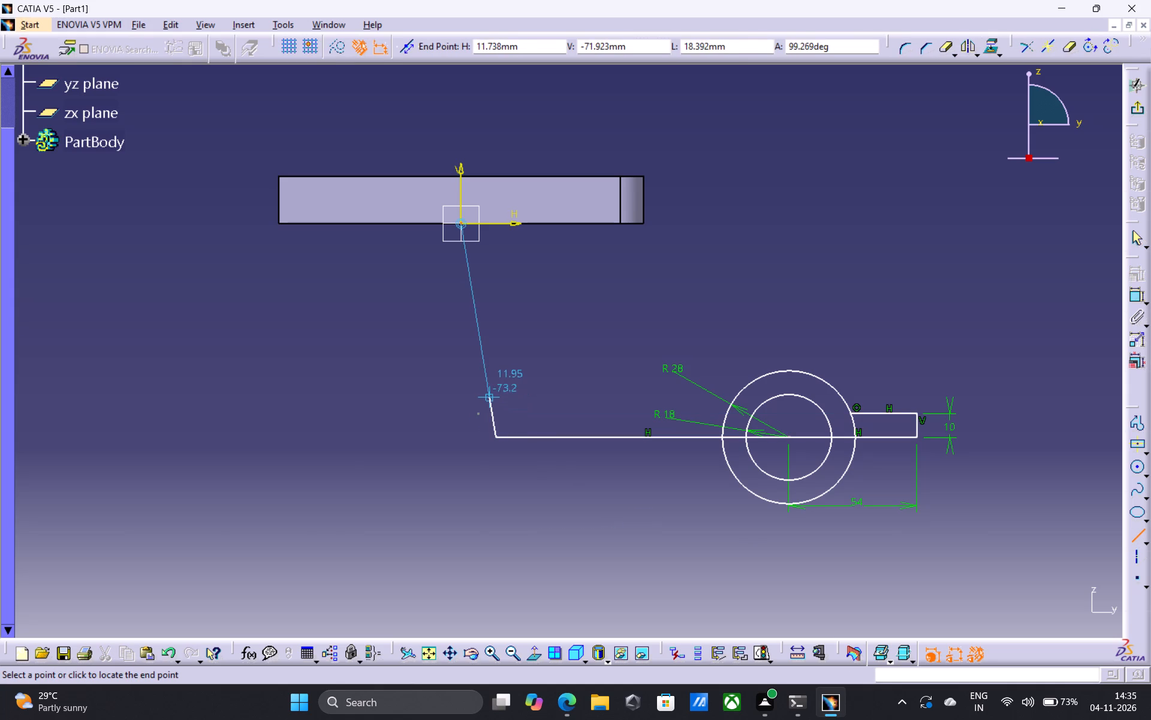
left_click(496, 395)
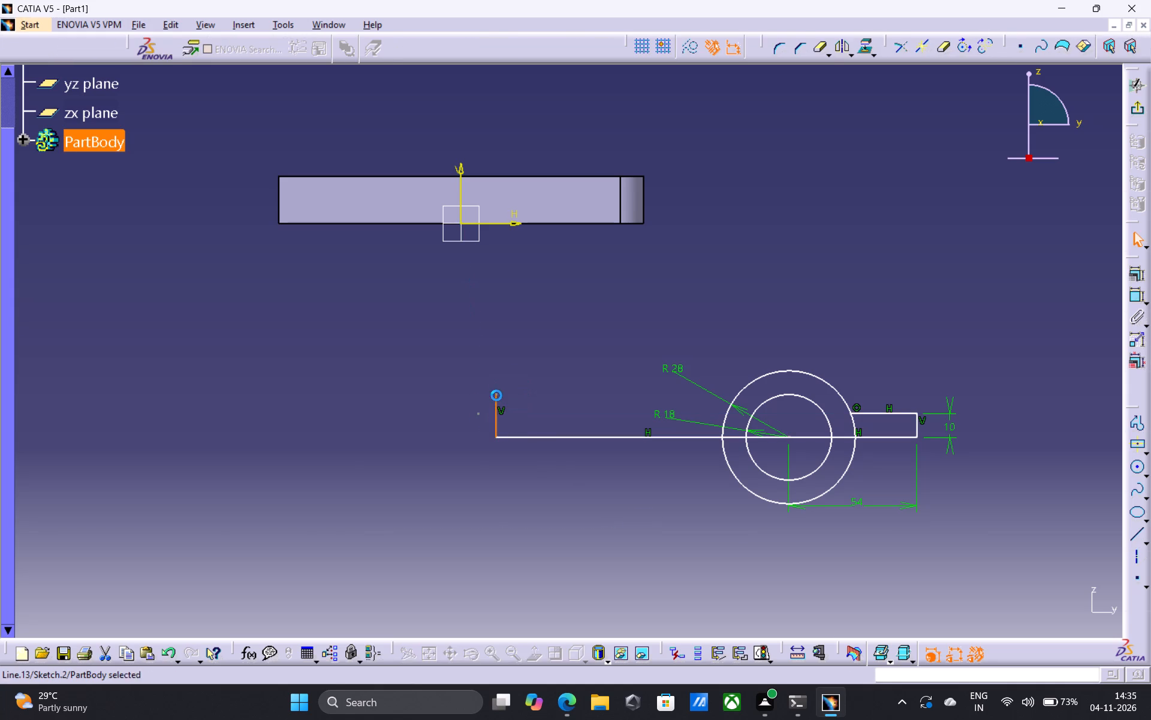
Dimension the new vertical line, placing the dimension outside the profile, and set its length to 10 mm.
left_click(1135, 294)
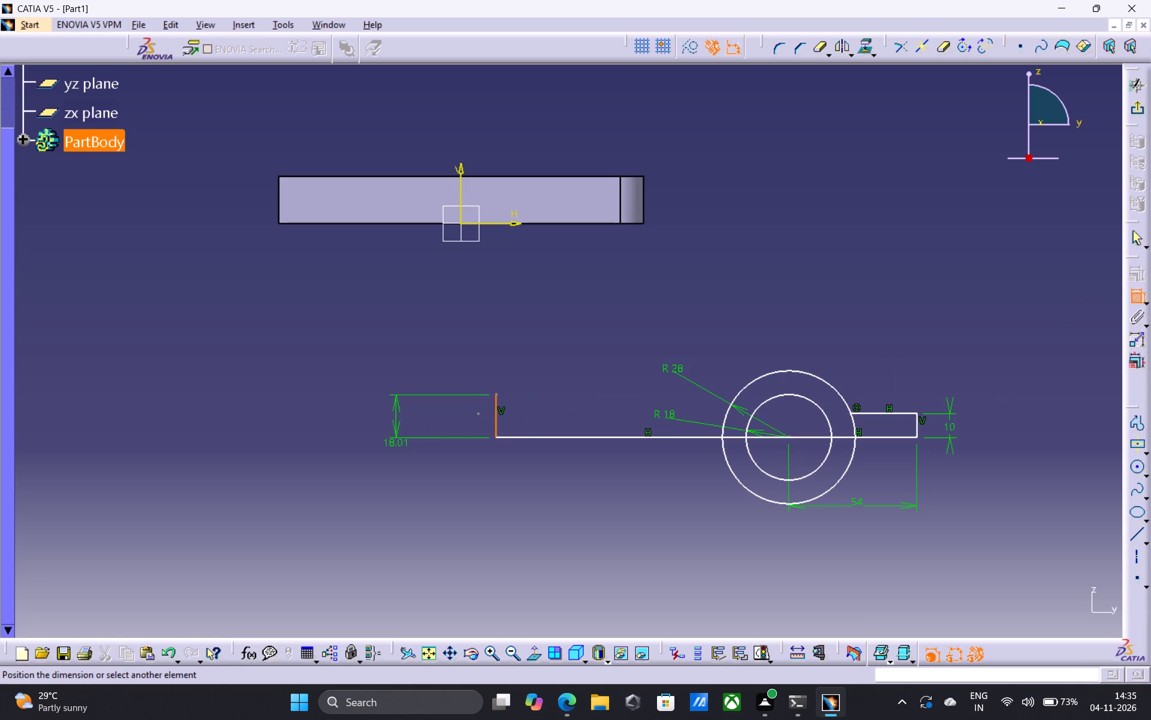
key("1")
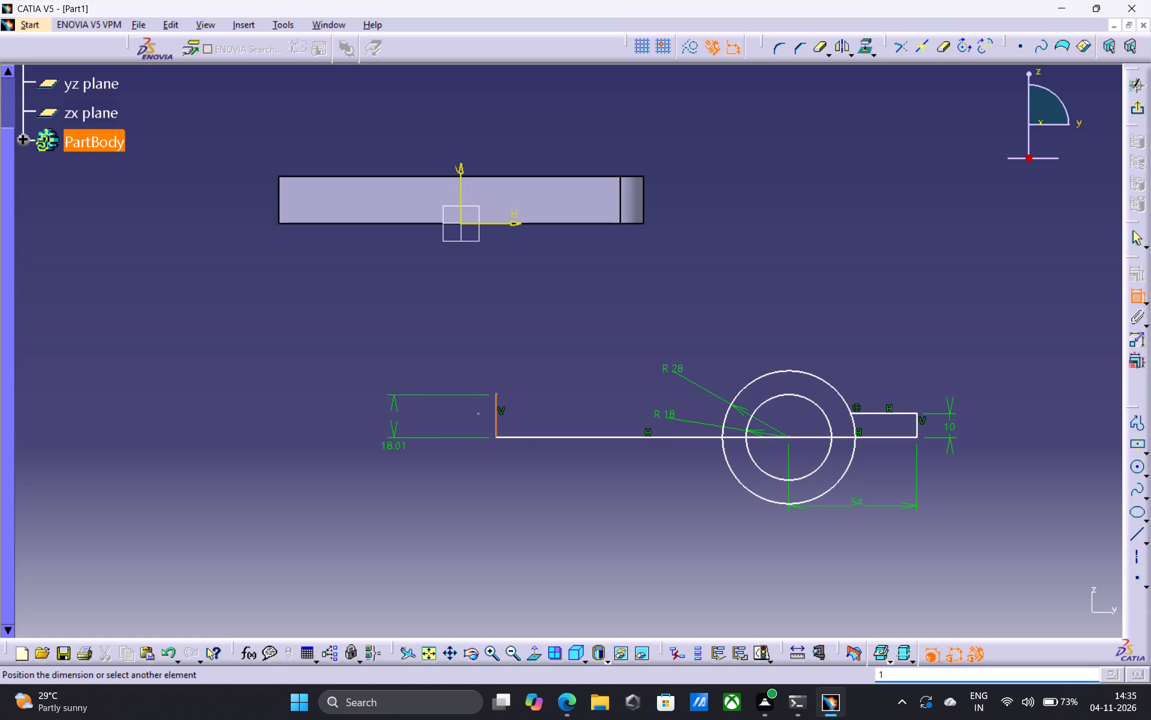
double_click(378, 417)
double_click(378, 417)
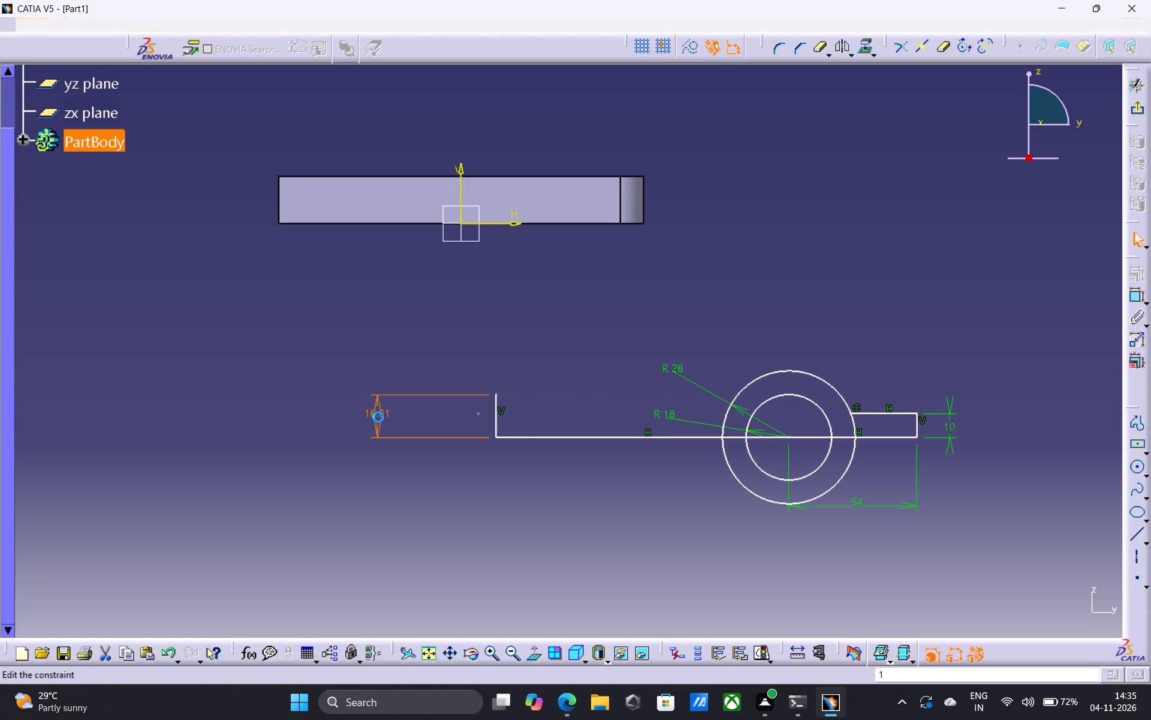
type("10")
key("Return")
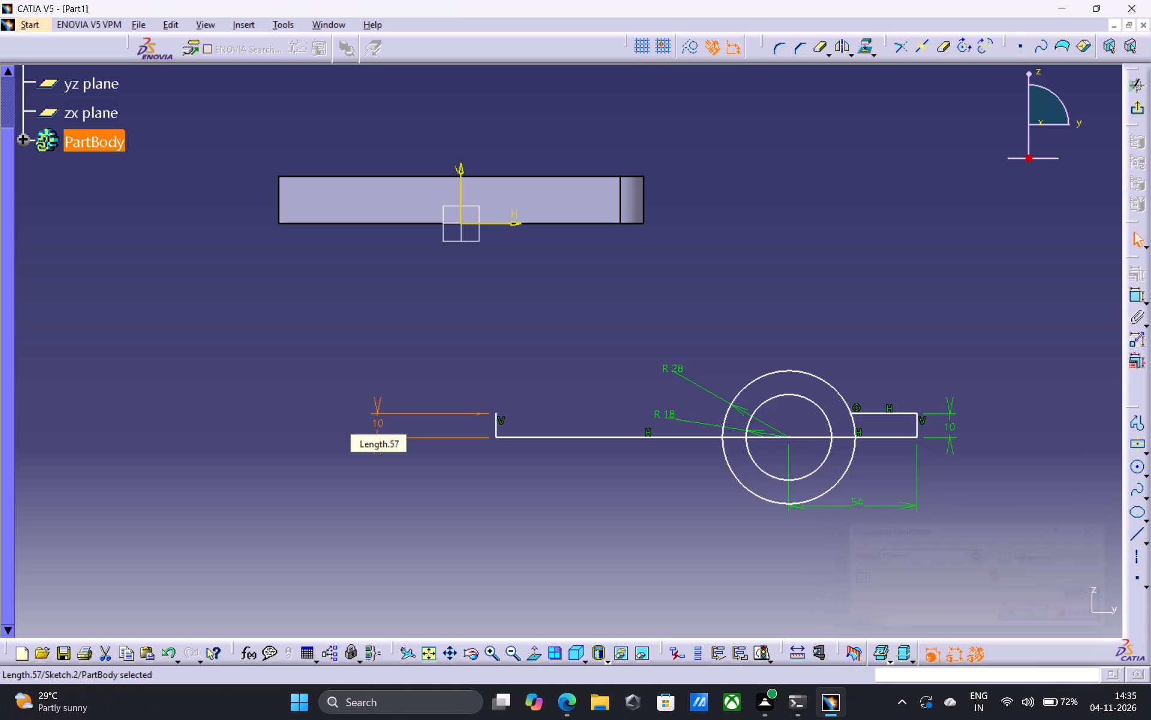
Draw a horizontal line about 129 mm long from the upper end of the 10 mm vertical line into the inner circle.
left_click(1141, 536)
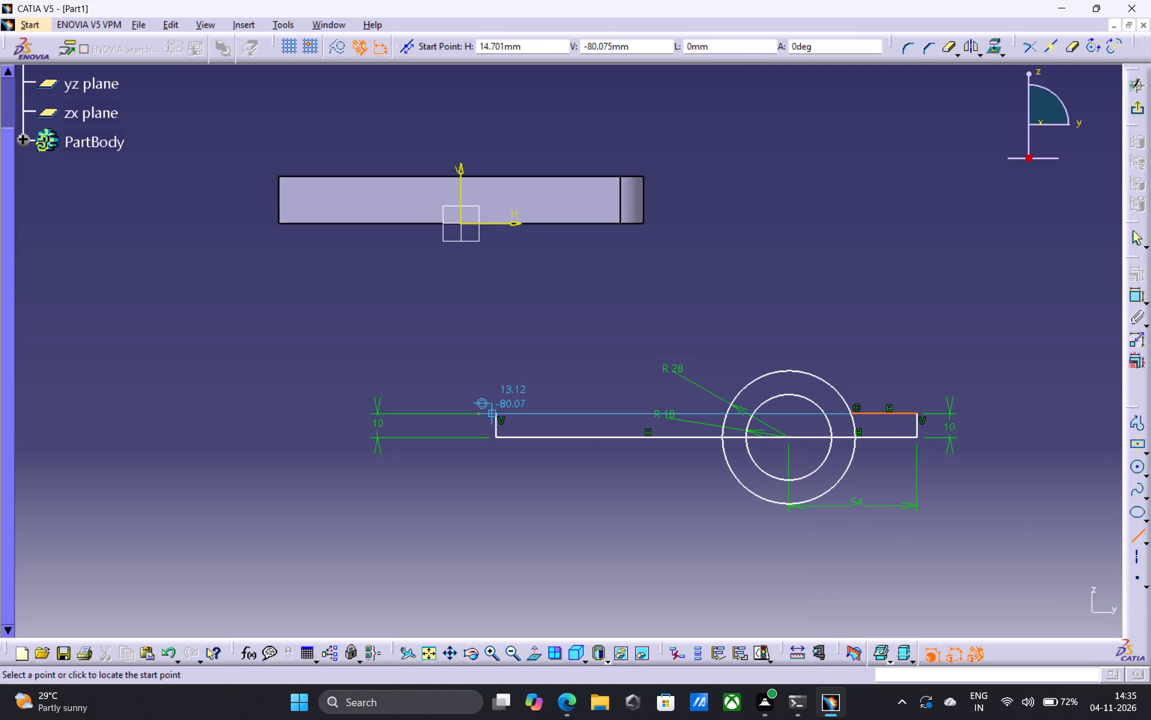
left_click(497, 413)
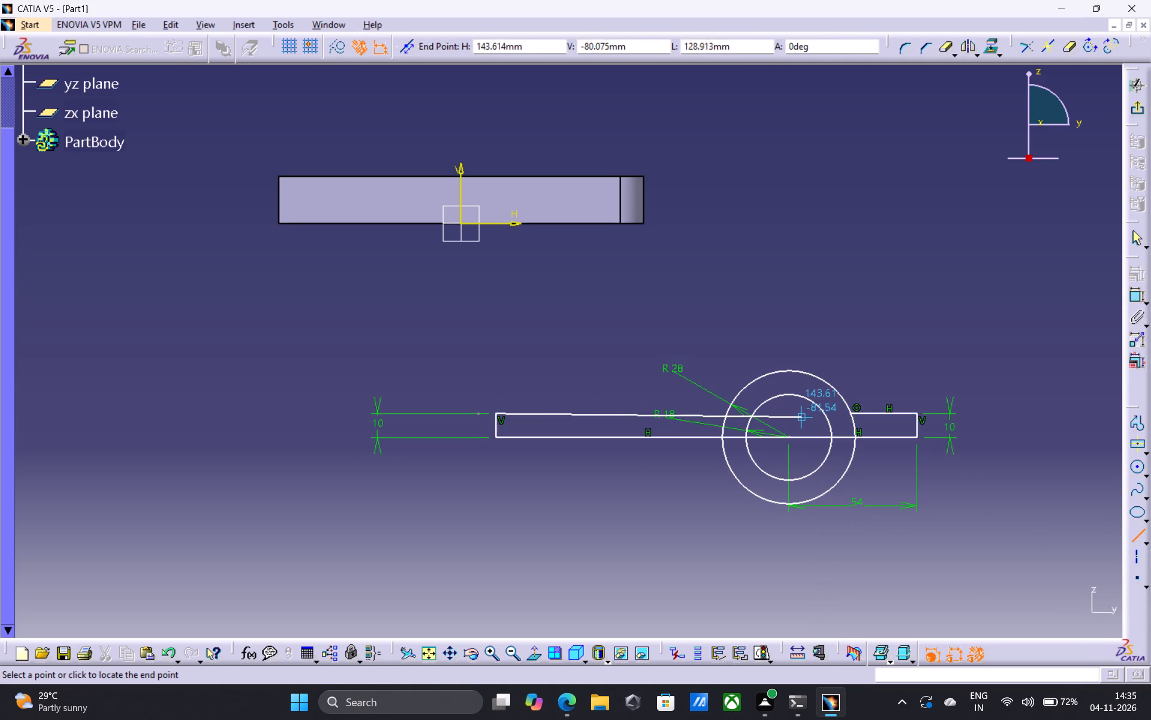
left_click(803, 410)
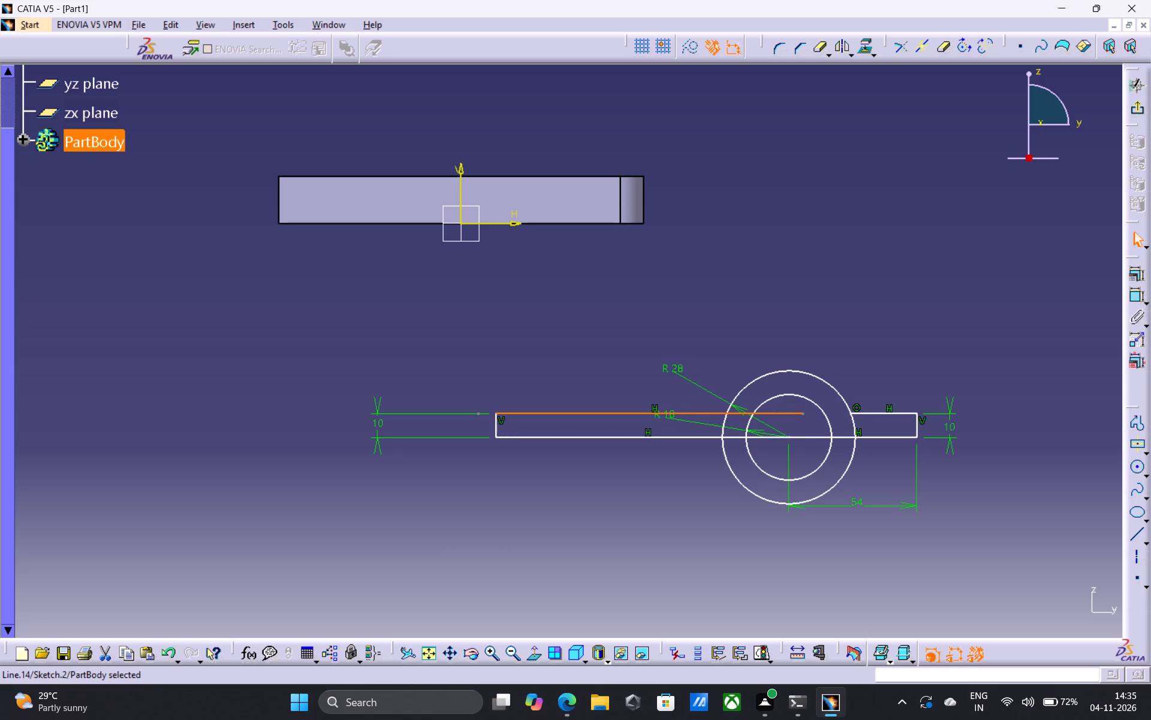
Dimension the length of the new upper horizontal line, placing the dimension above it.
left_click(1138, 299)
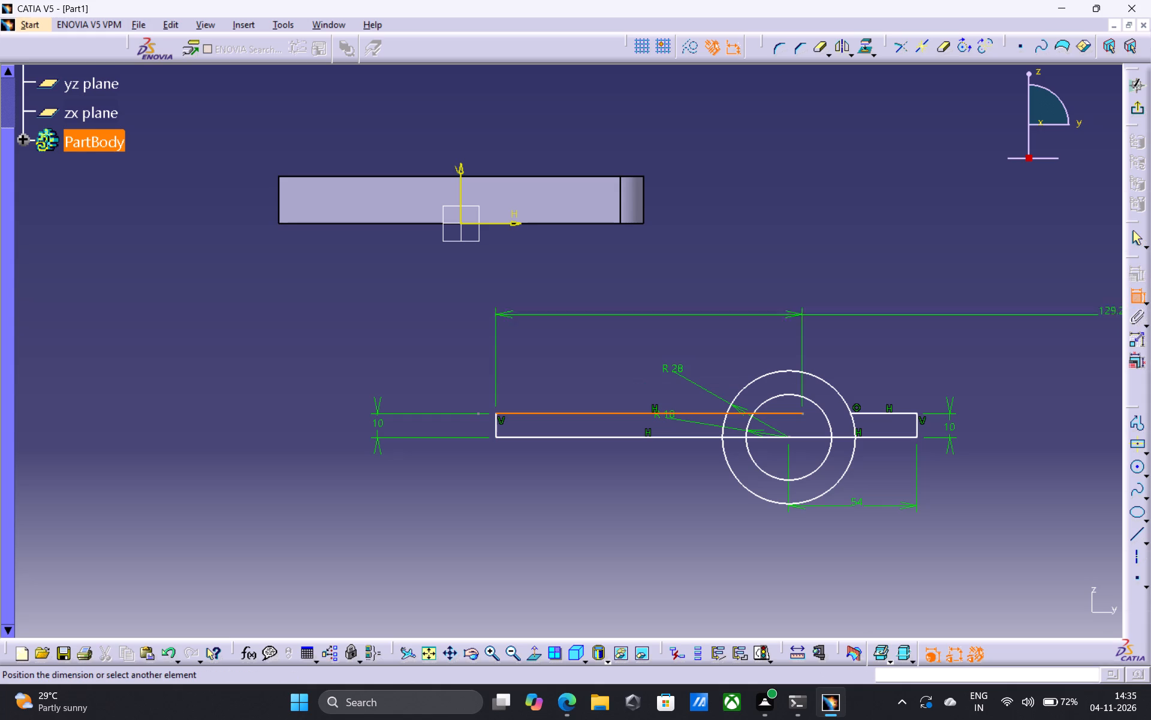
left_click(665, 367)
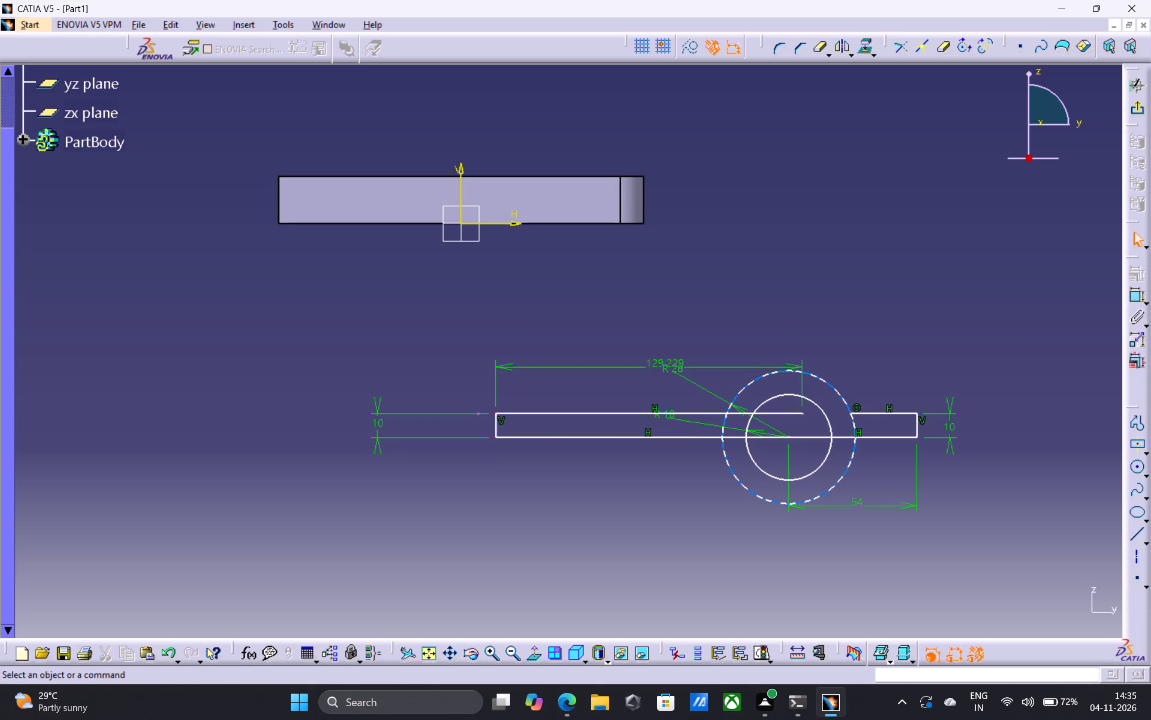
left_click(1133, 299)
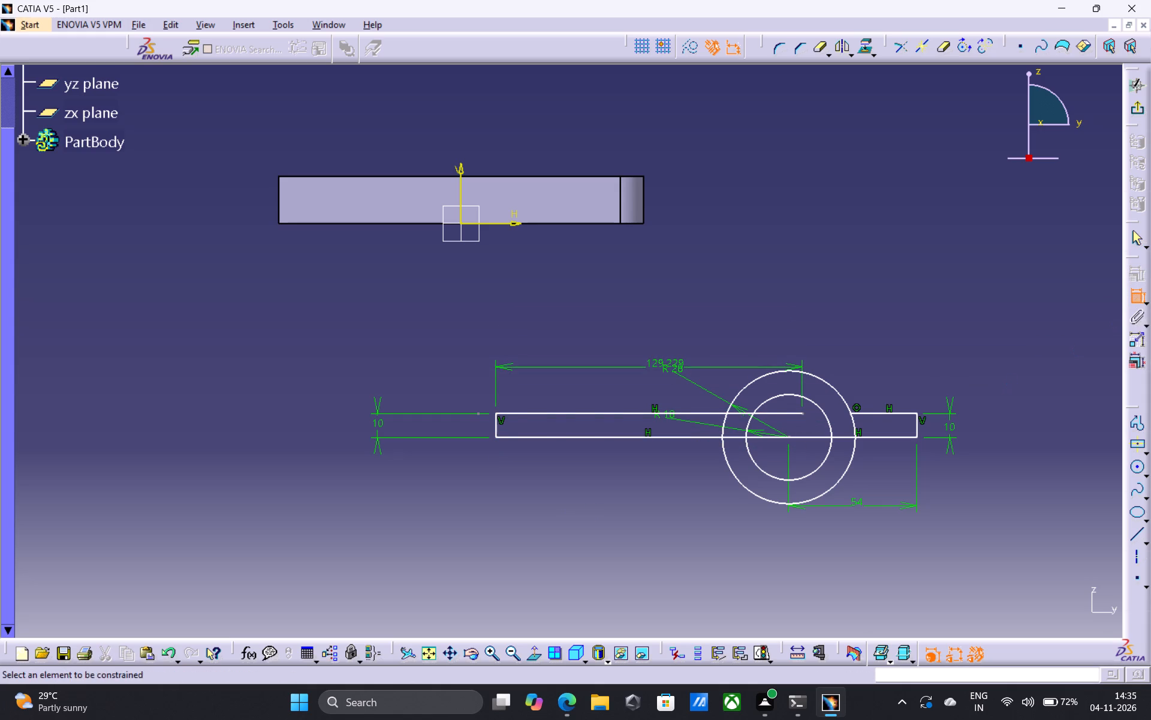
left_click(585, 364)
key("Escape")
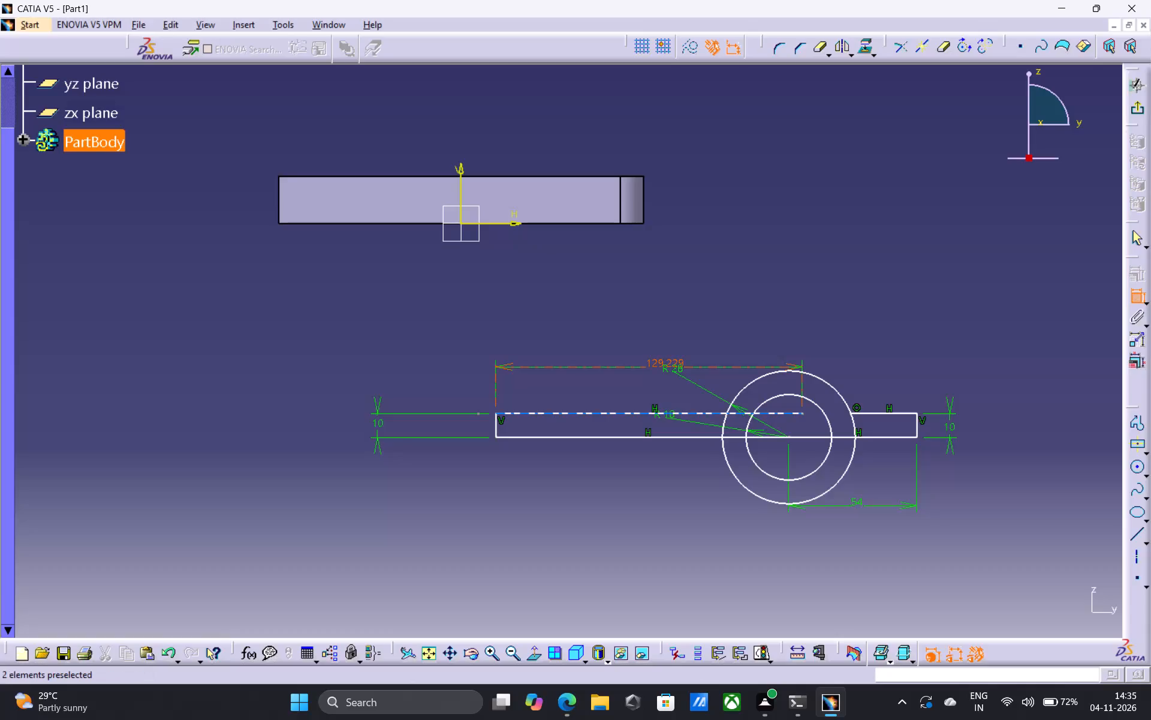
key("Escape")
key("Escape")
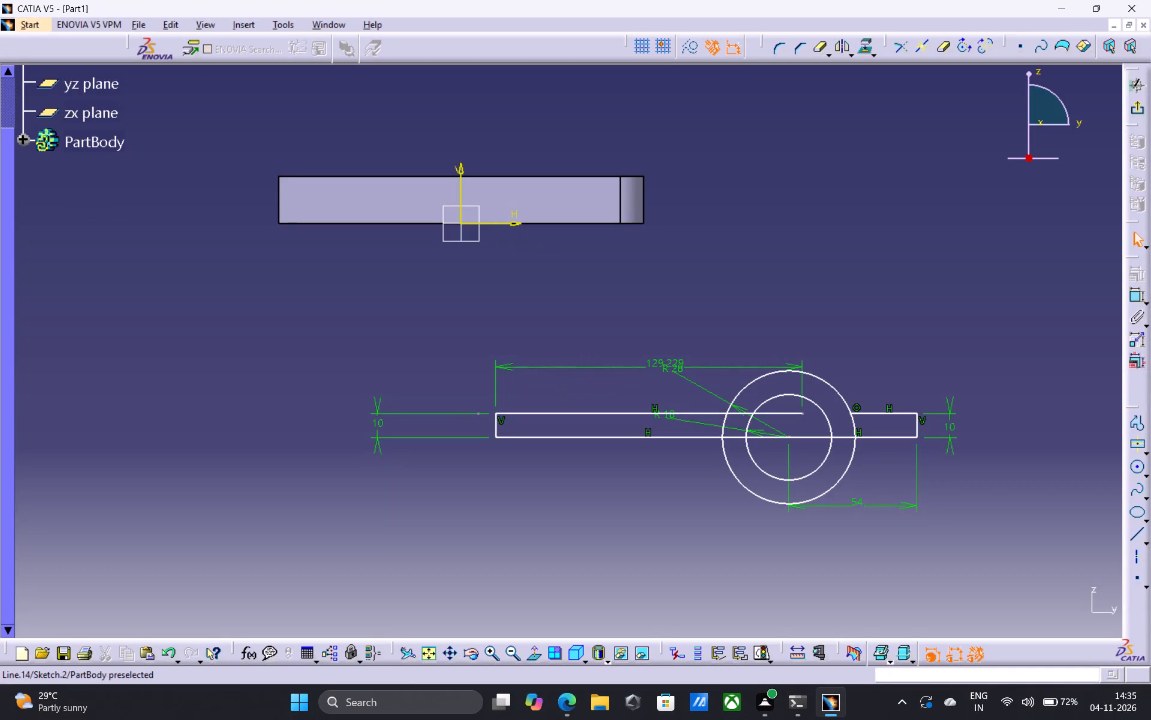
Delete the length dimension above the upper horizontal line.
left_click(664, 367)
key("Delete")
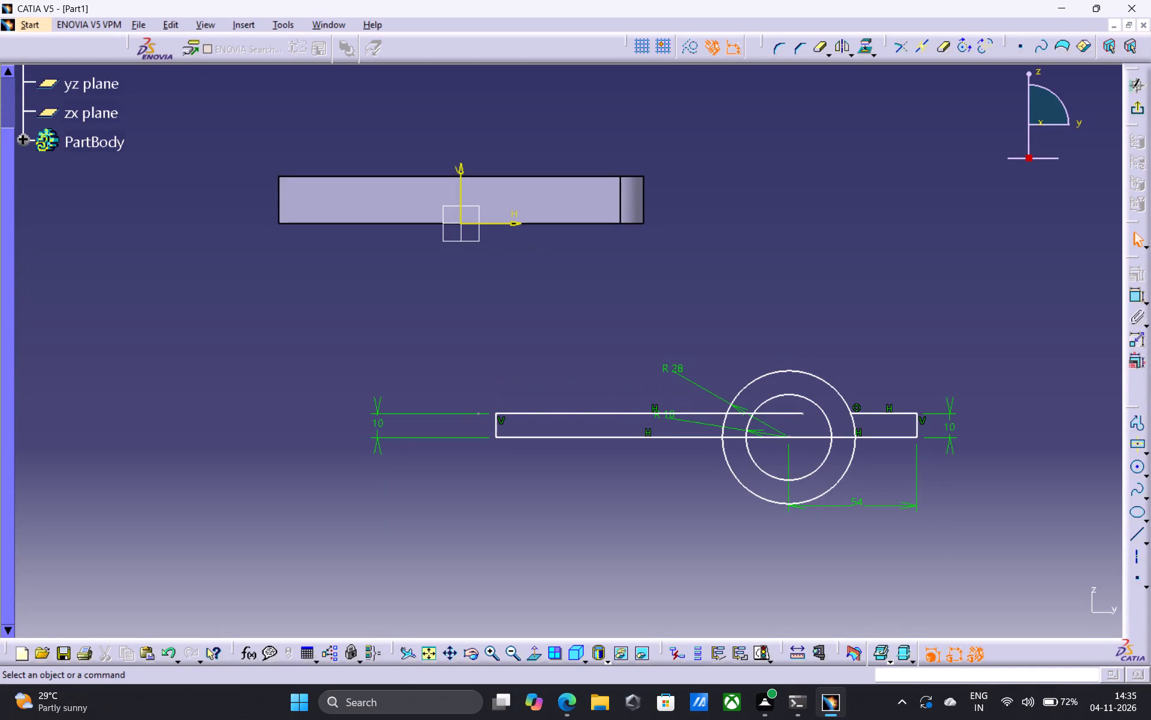
Quick Trim the upper long horizontal line back to the 28 mm radius circle, removing its portions inside both circles.
left_click(785, 413)
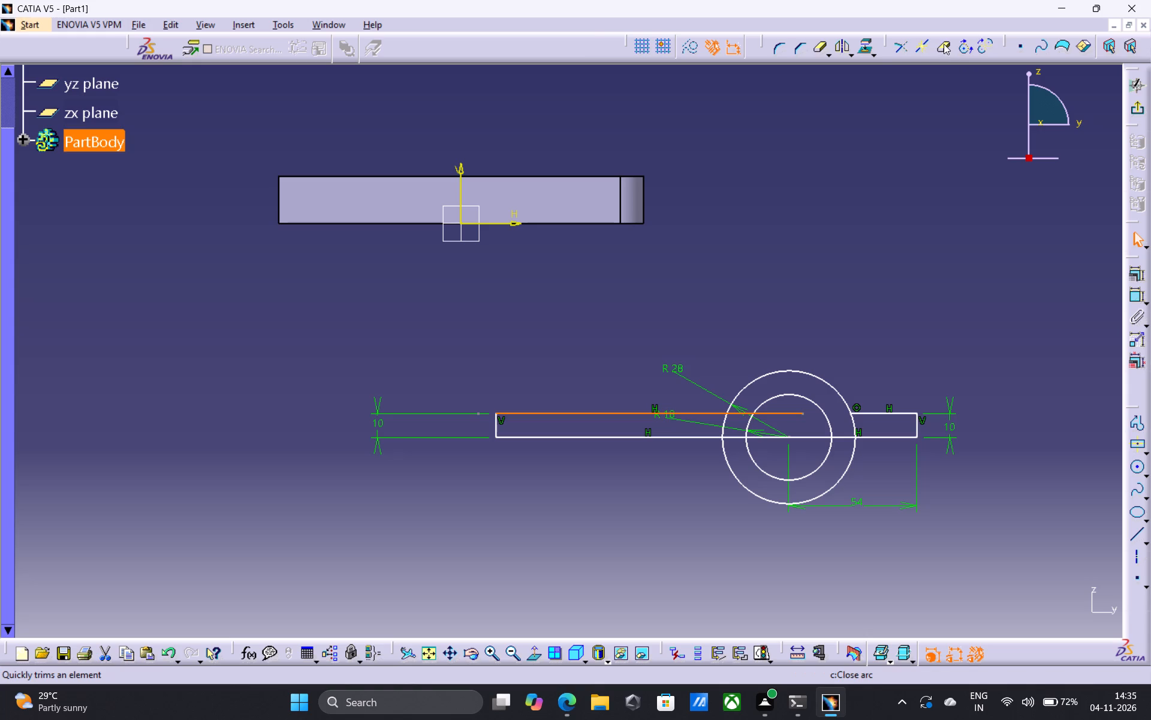
double_click(944, 44)
left_click(780, 414)
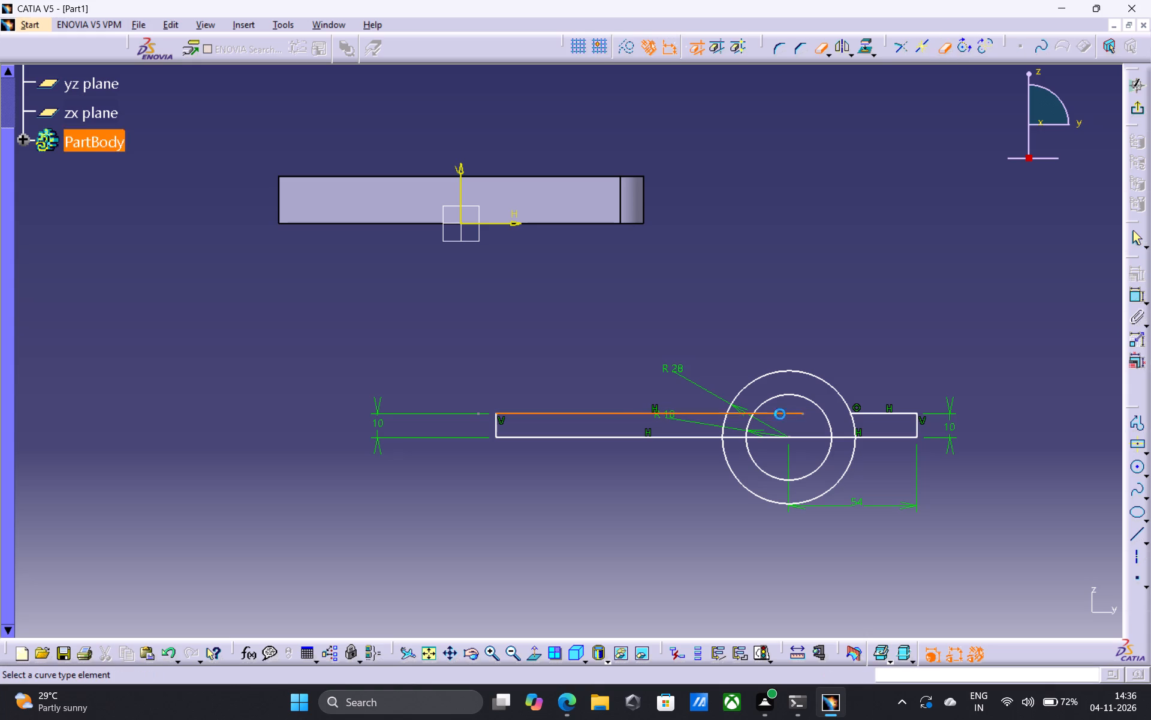
left_click(735, 413)
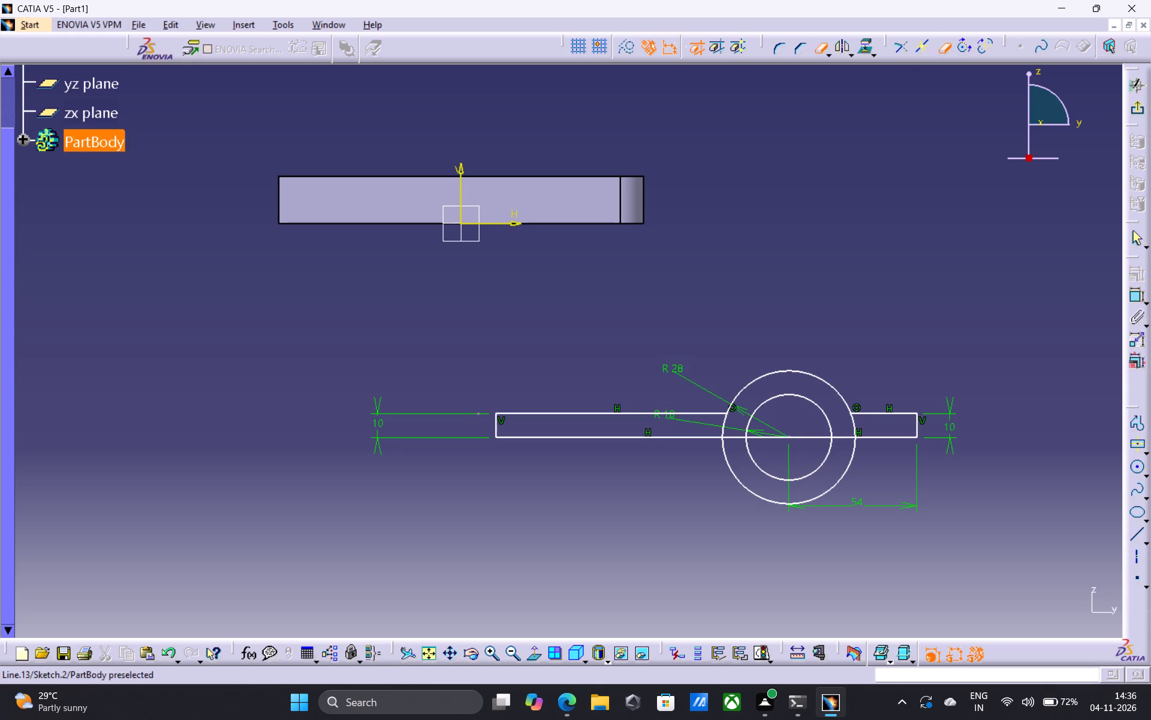
Quick Trim away the short vertical line at the free end of the two long horizontal lines.
left_click(496, 428)
left_click(584, 382)
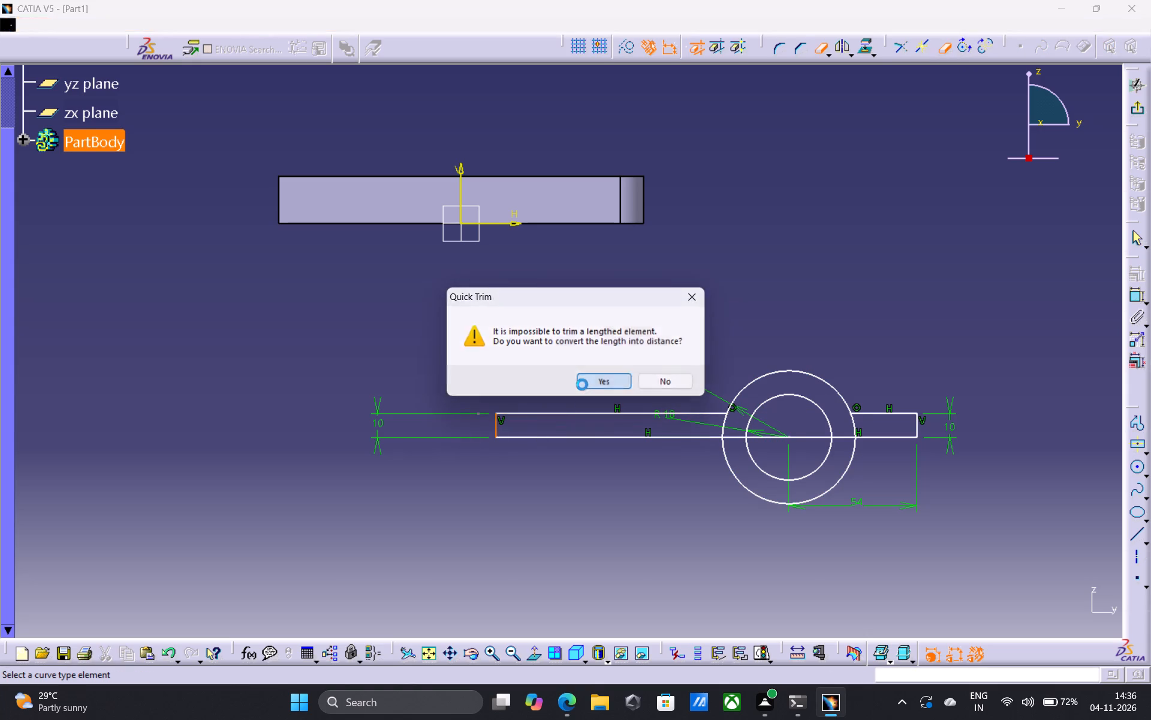
Delete the 10 mm dimension beside the open end of the two long horizontal lines.
left_click(379, 423)
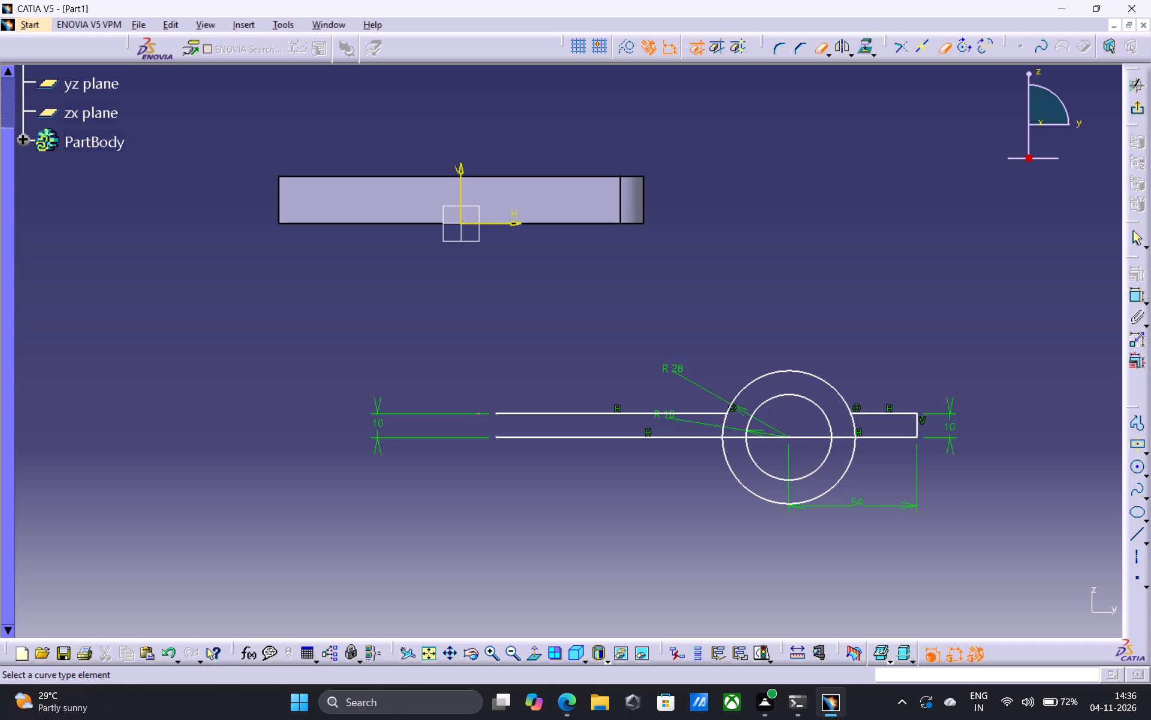
key("Escape")
key("Escape")
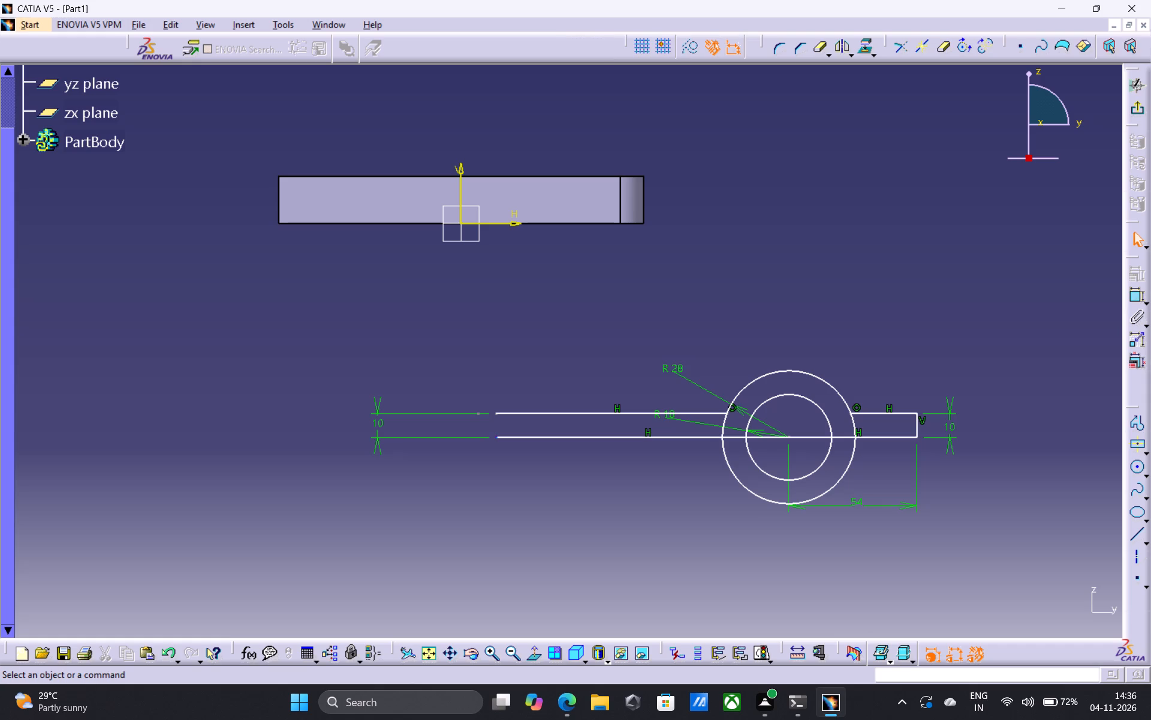
left_click(381, 424)
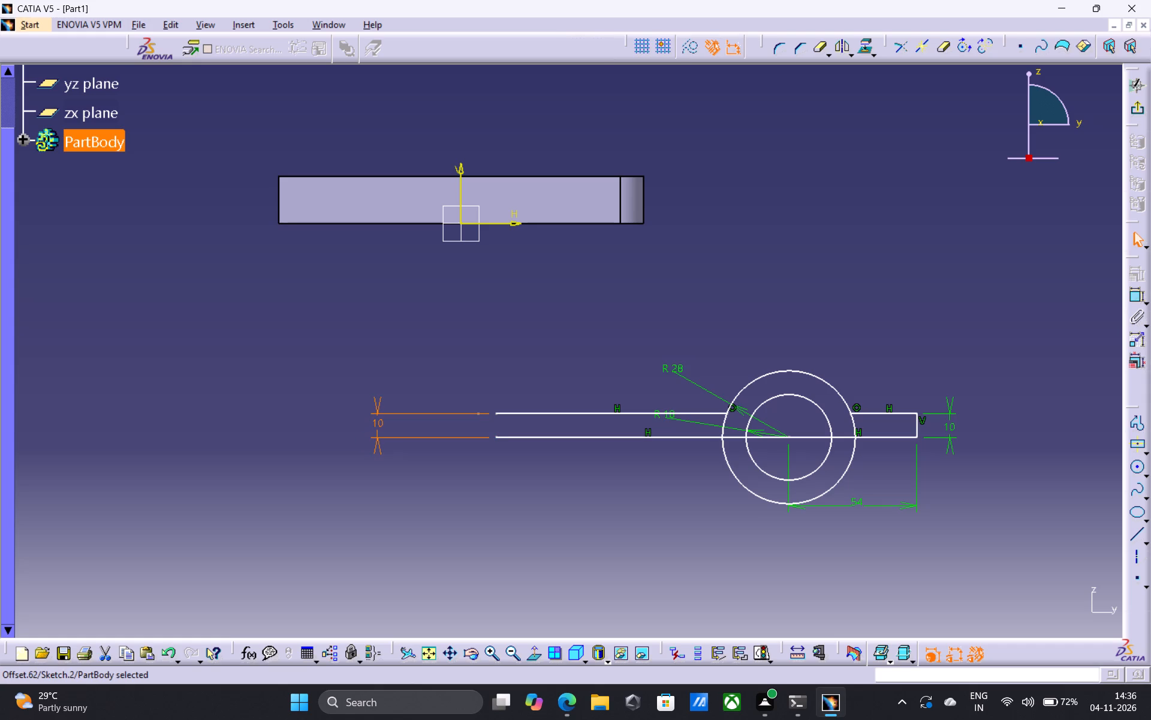
key("Delete")
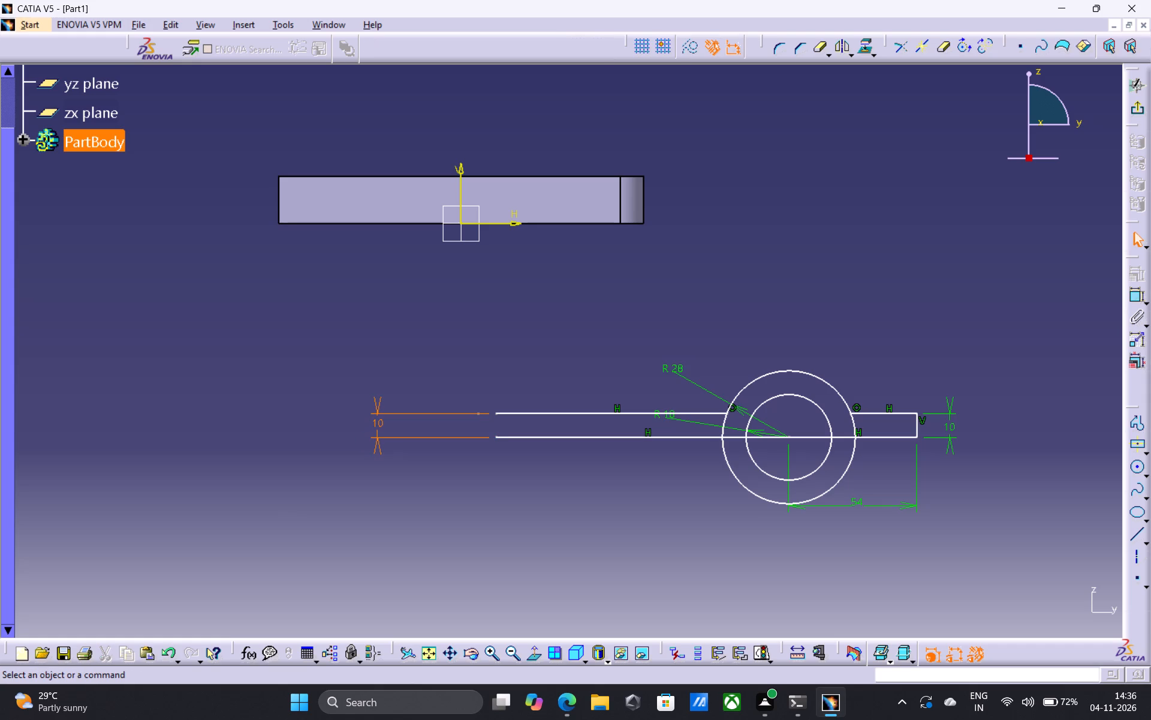
Move the stray point near the open end clear of the two long horizontal lines and delete it.
left_click_drag(480, 414, 480, 414)
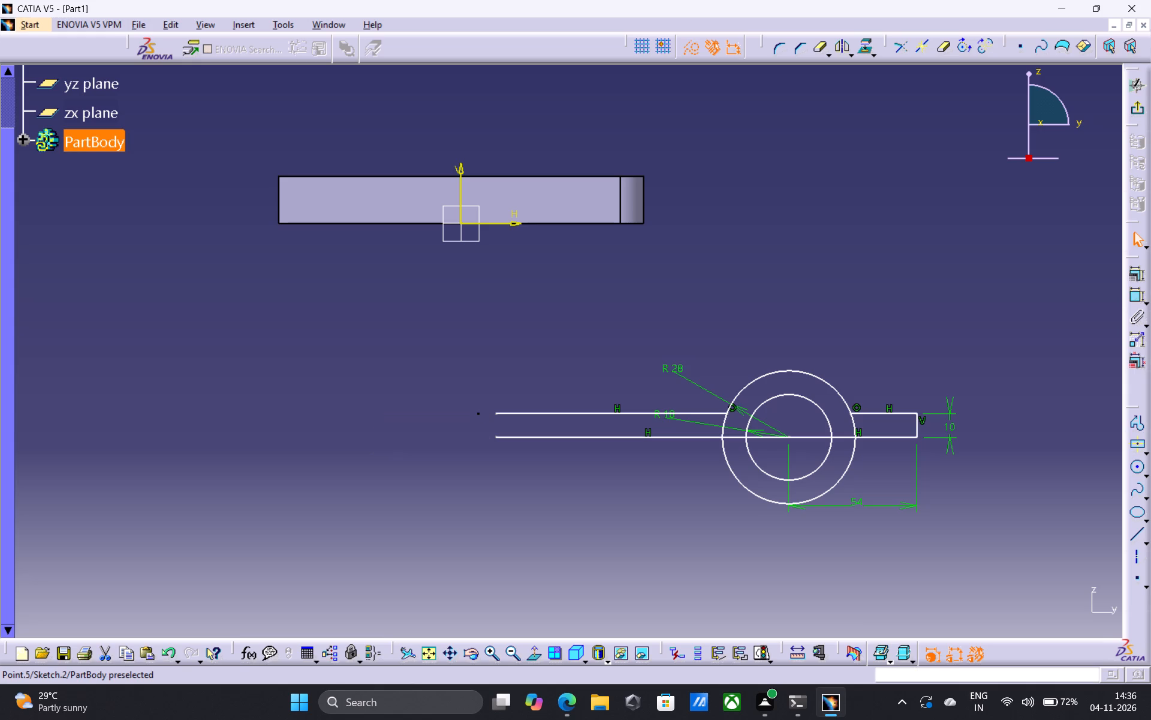
left_click_drag(480, 414, 414, 507)
left_click_drag(354, 473, 440, 533)
key("Delete")
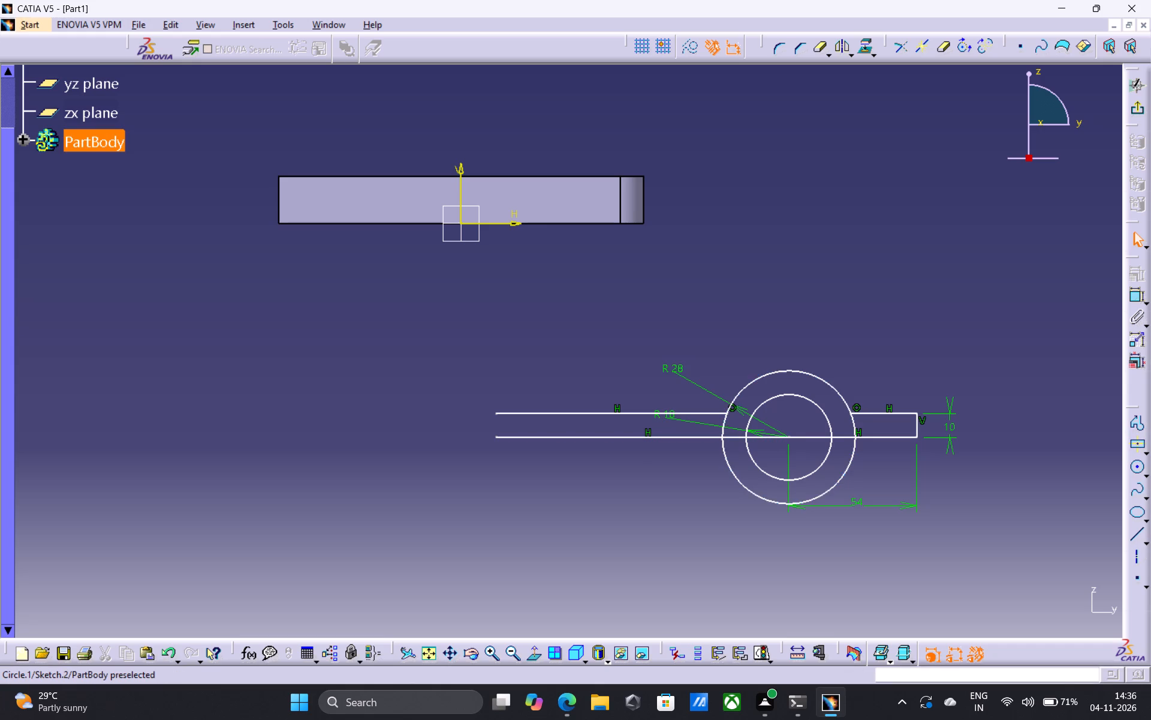
Quick Trim the lug's lower line back to the 28 mm radius circle, converting its 54 mm length into a distance.
left_click(939, 44)
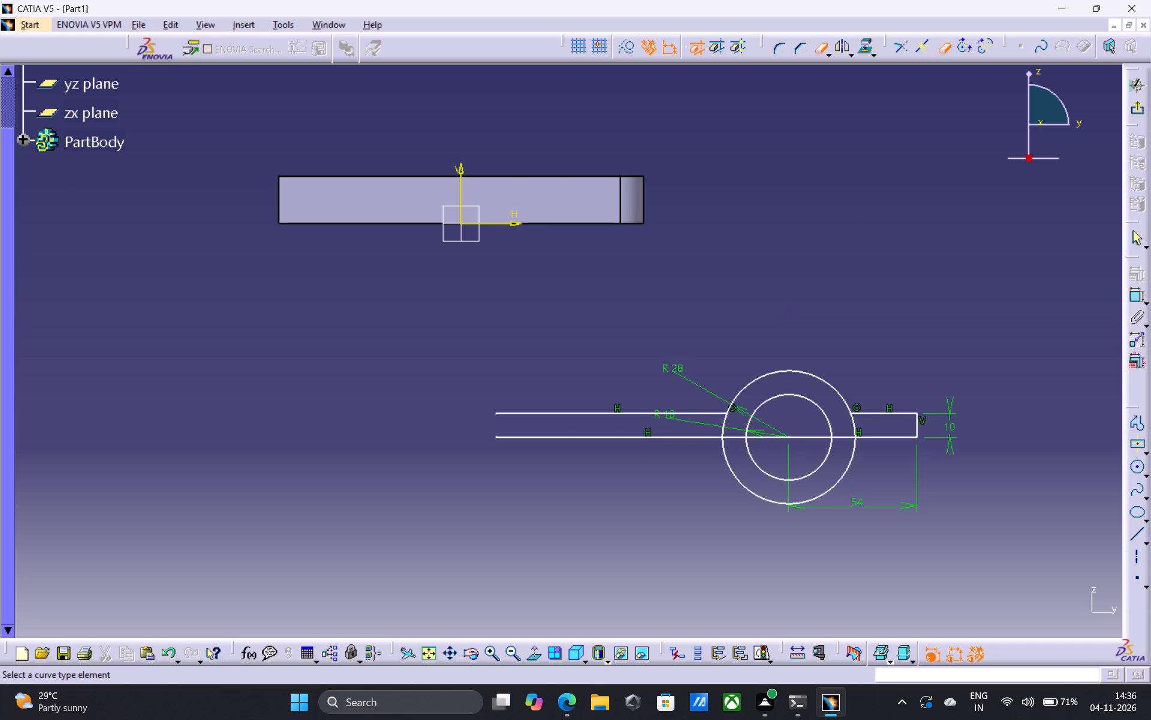
left_click(812, 438)
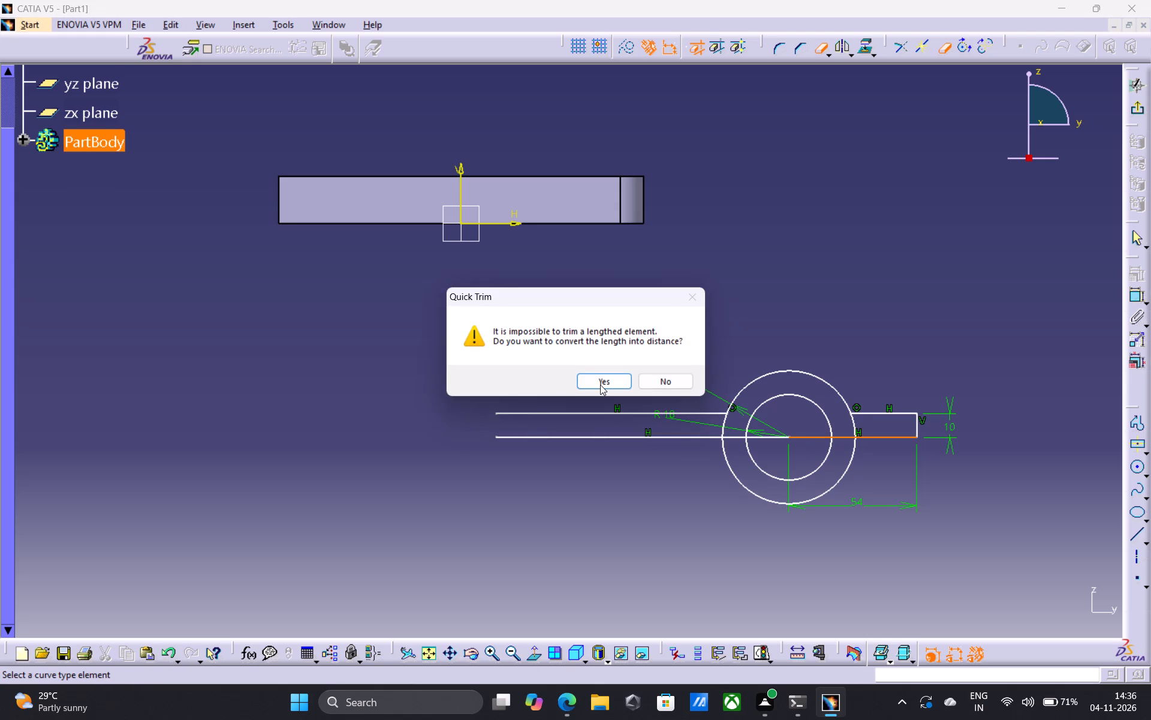
left_click(601, 380)
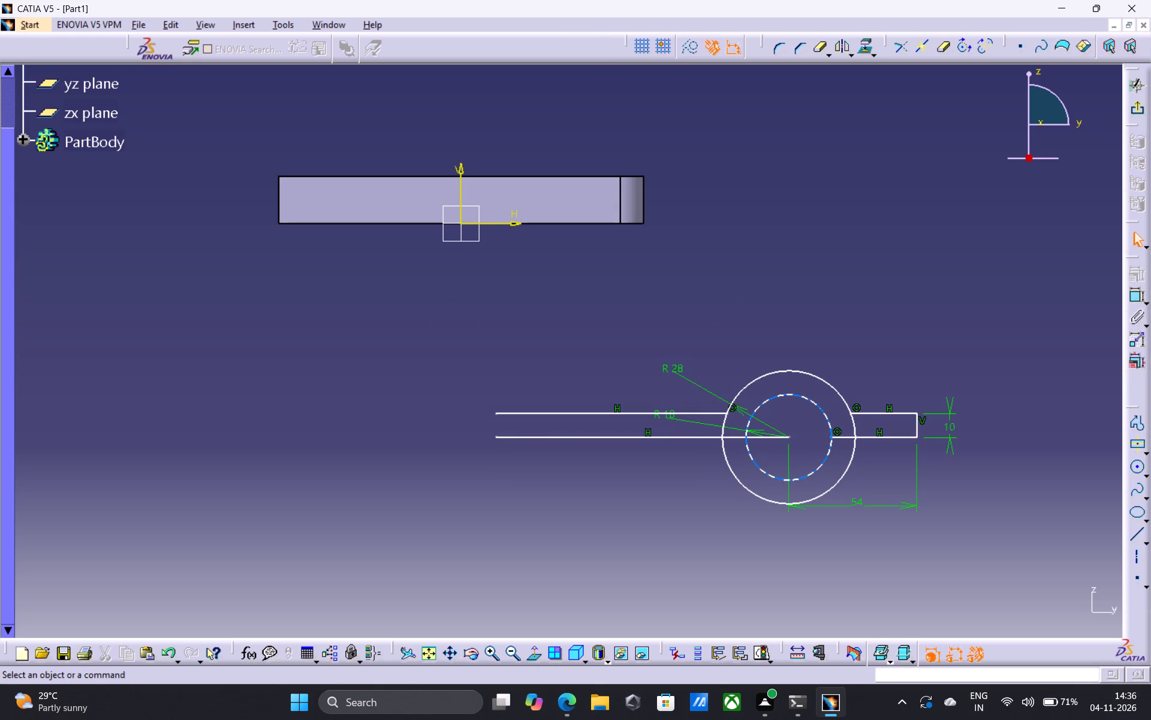
left_click(839, 437)
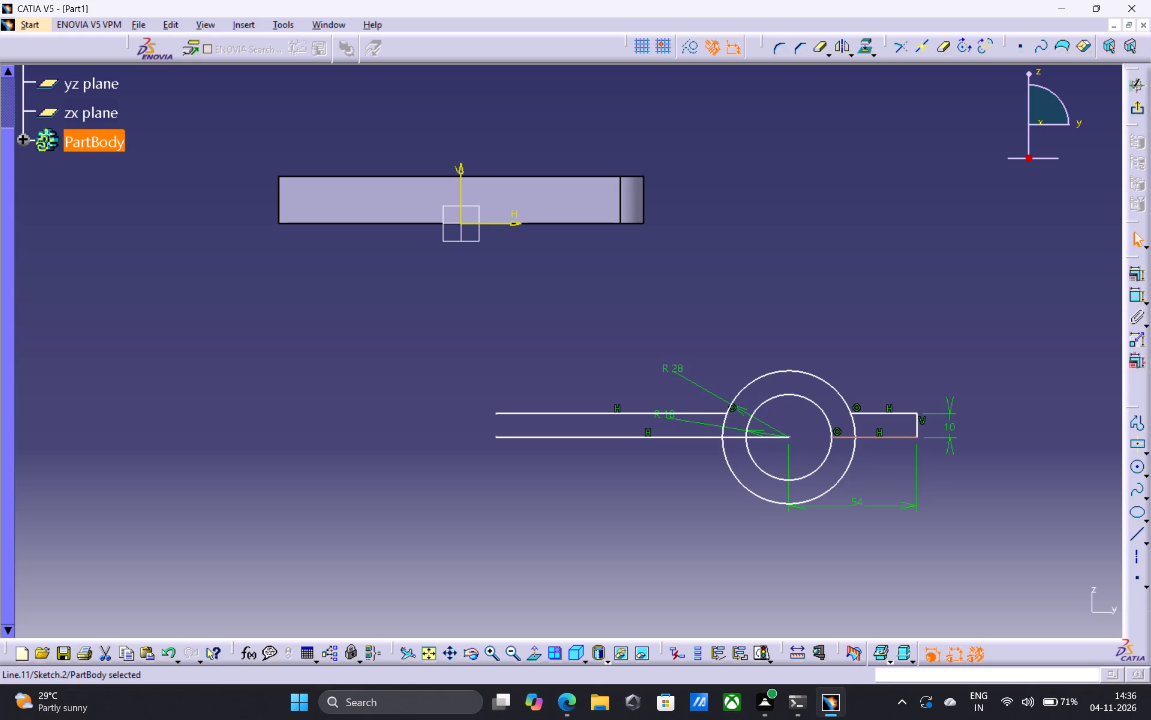
double_click(945, 46)
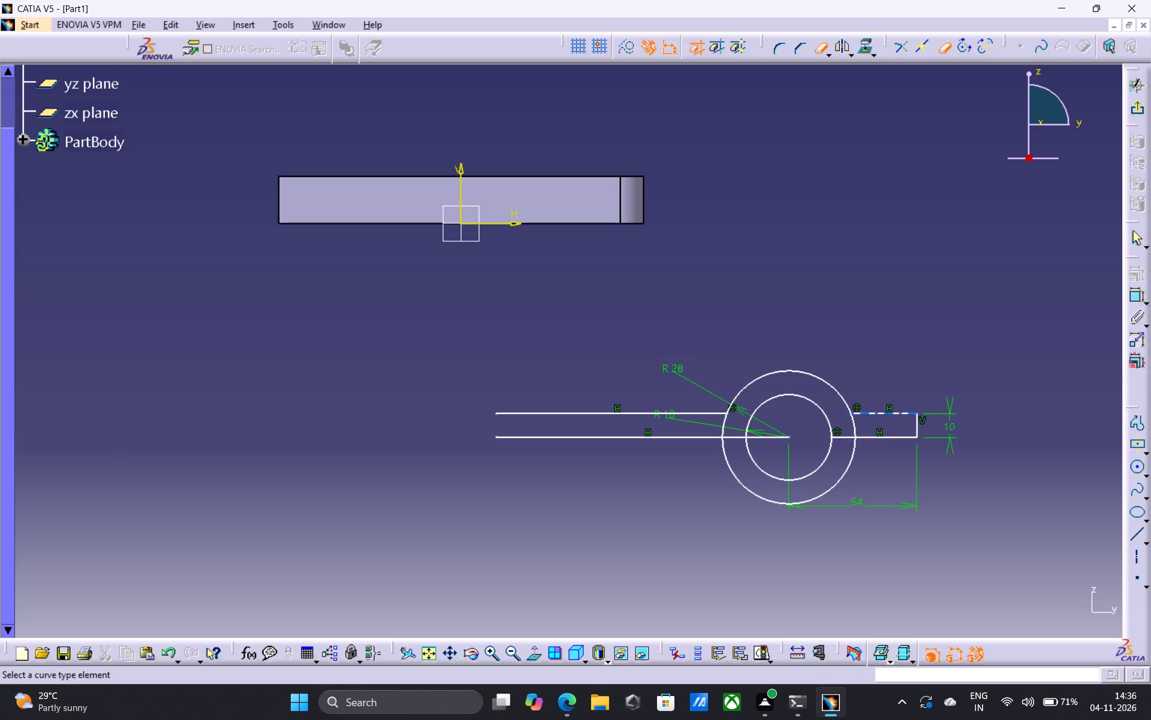
left_click(842, 436)
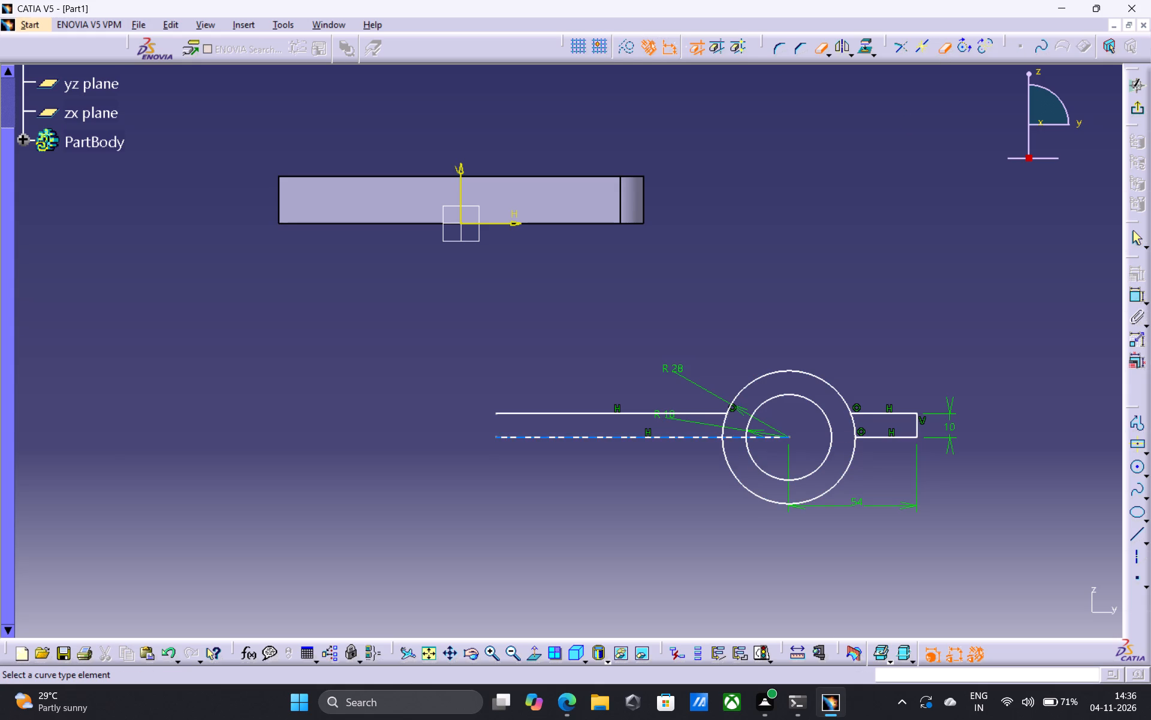
Quick Trim the lower long horizontal line back to the 28 mm radius circle, removing its portions inside both circles.
left_click(765, 435)
left_click(733, 436)
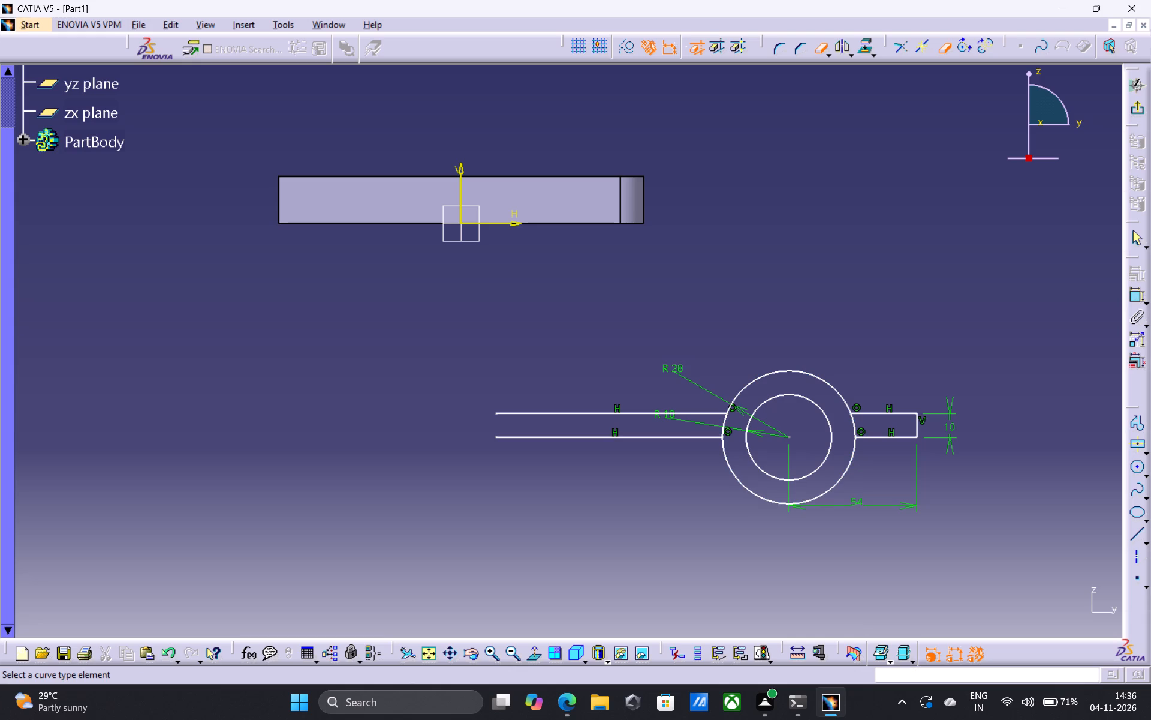
Undo the recent trims of the lower long horizontal line and the lug's lower line, back to their untrimmed lengths.
key("Escape")
key("ctrl+z")
key("ctrl+z")
key("ctrl+z")
key("ctrl+z")
key("ctrl+z")
key("ctrl+z")
key("ctrl+z")
key("Escape")
key("Escape")
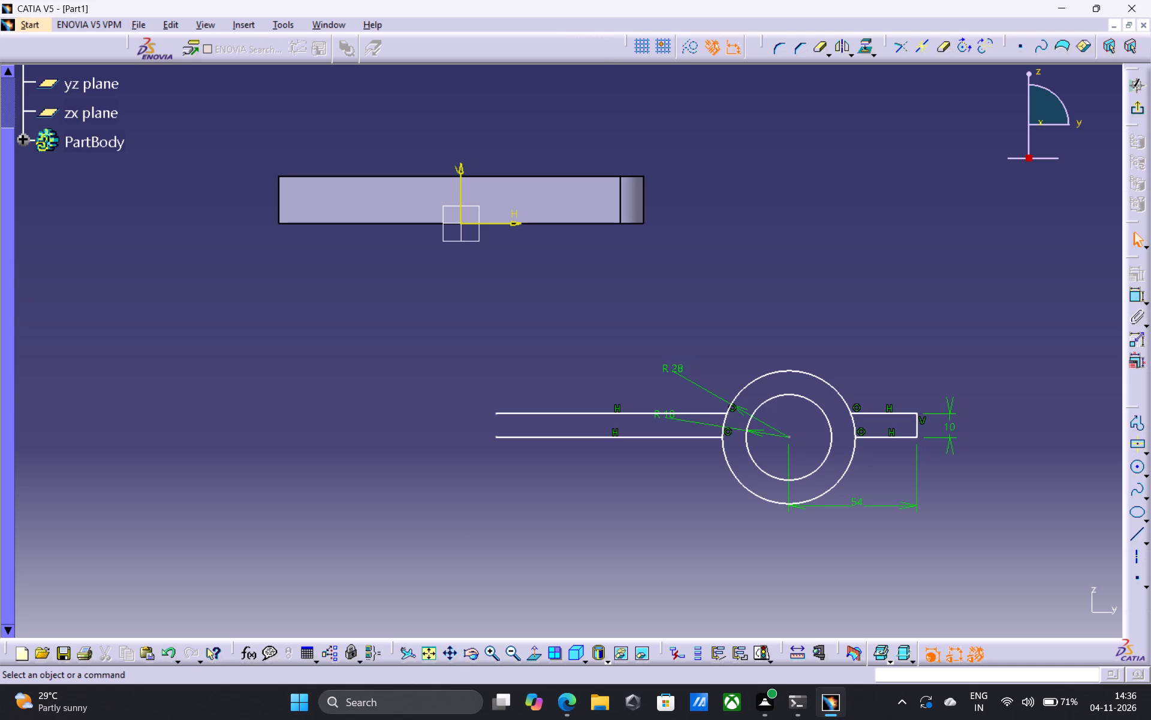
left_click(477, 540, "ctrl")
key("ctrl+z")
key("ctrl+z")
key("ctrl+z")
key("ctrl+z")
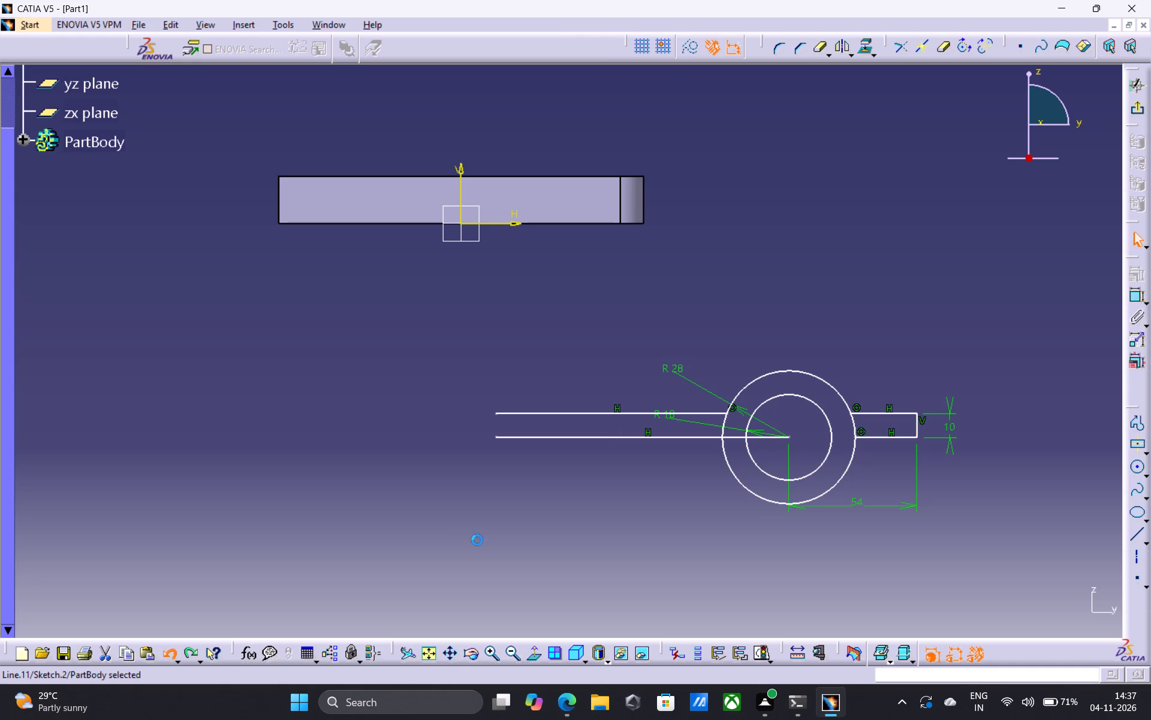
key("ctrl+z")
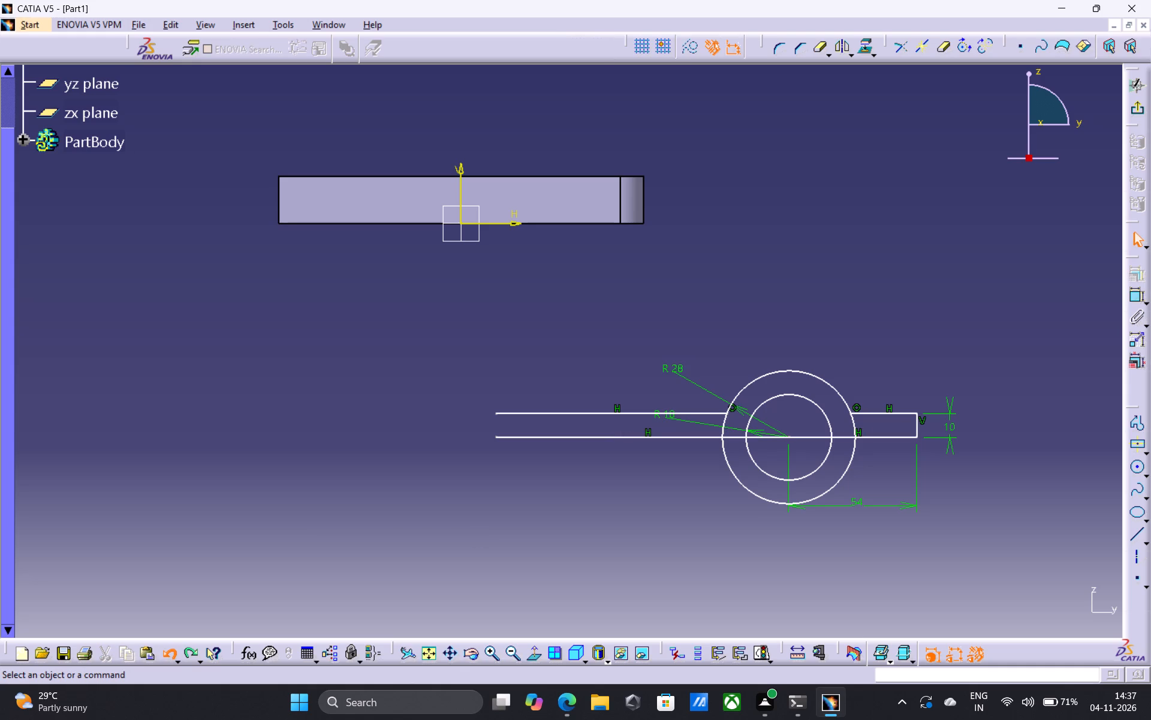
Quick Trim away the lower halves of the 18 mm and 28 mm radius circles below the horizontal lines.
double_click(947, 43)
left_click(806, 476)
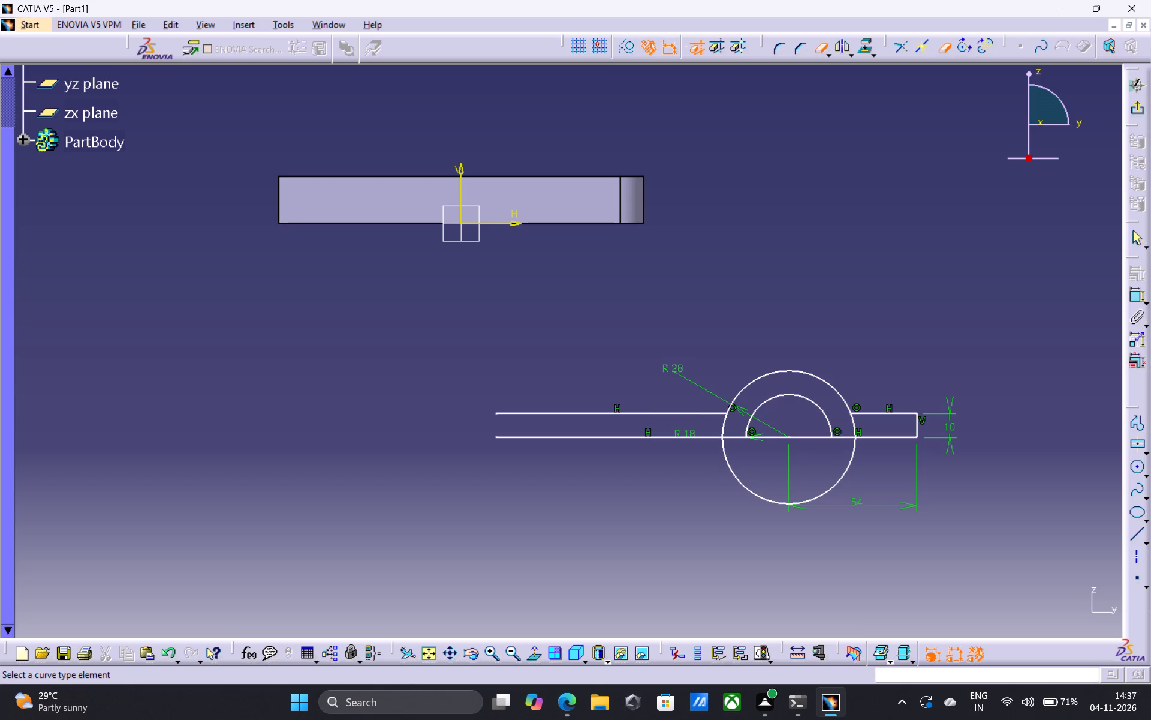
left_click(766, 499)
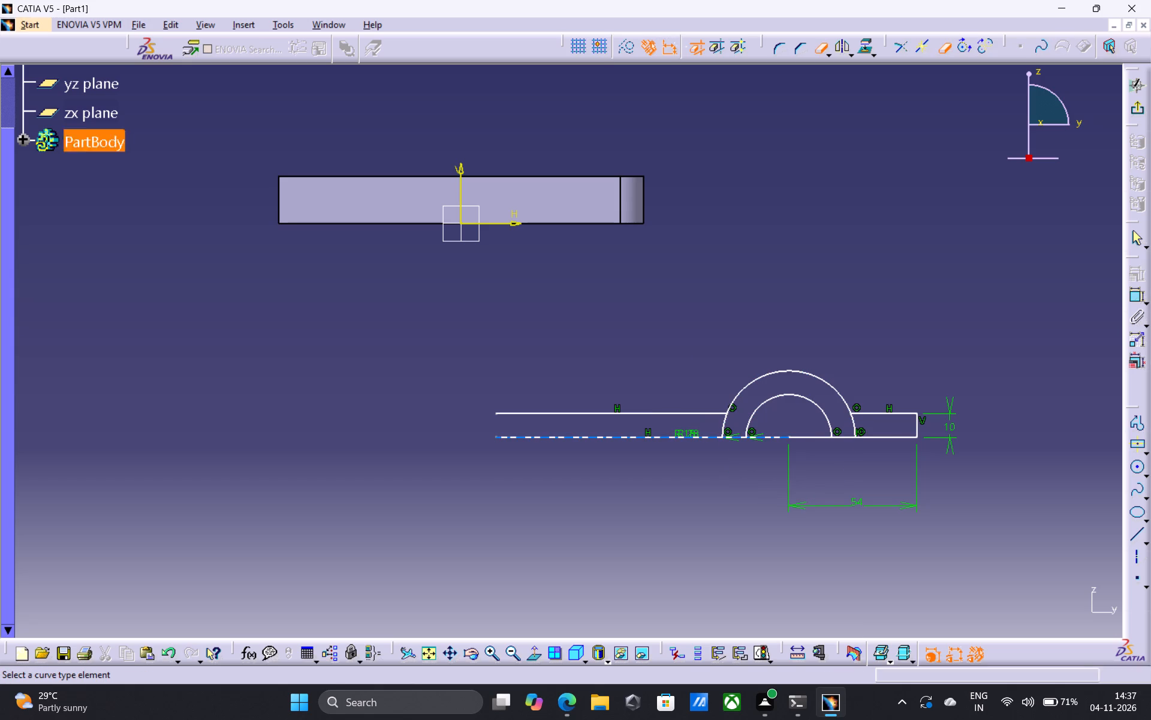
Quick Trim the lug's lower line back to the 18 mm radius arc, converting its length into a distance, and remove the 28 mm arc's portion across the lug.
left_click(814, 438)
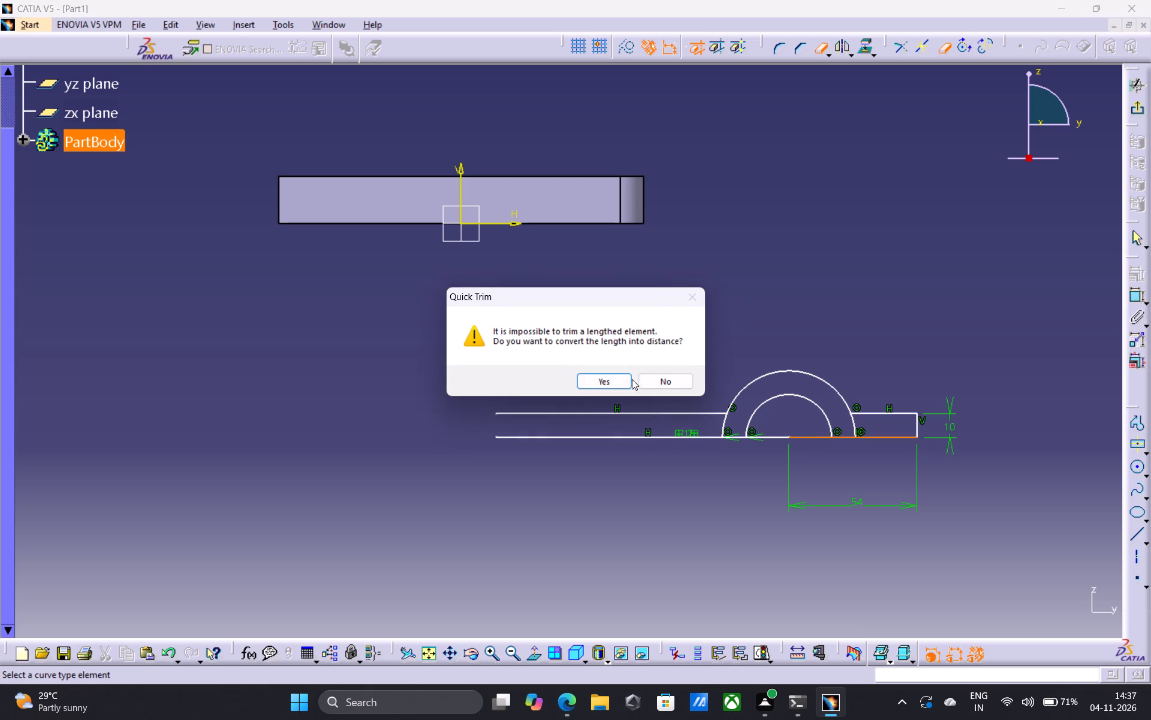
left_click(616, 382)
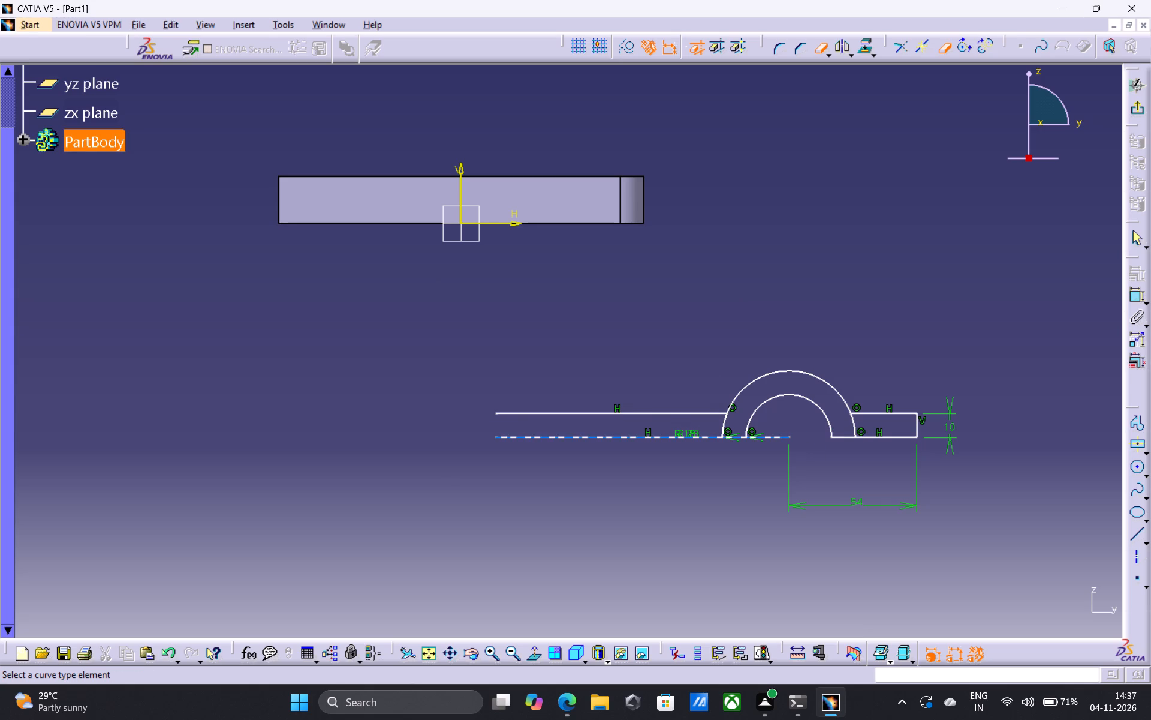
left_click(856, 429)
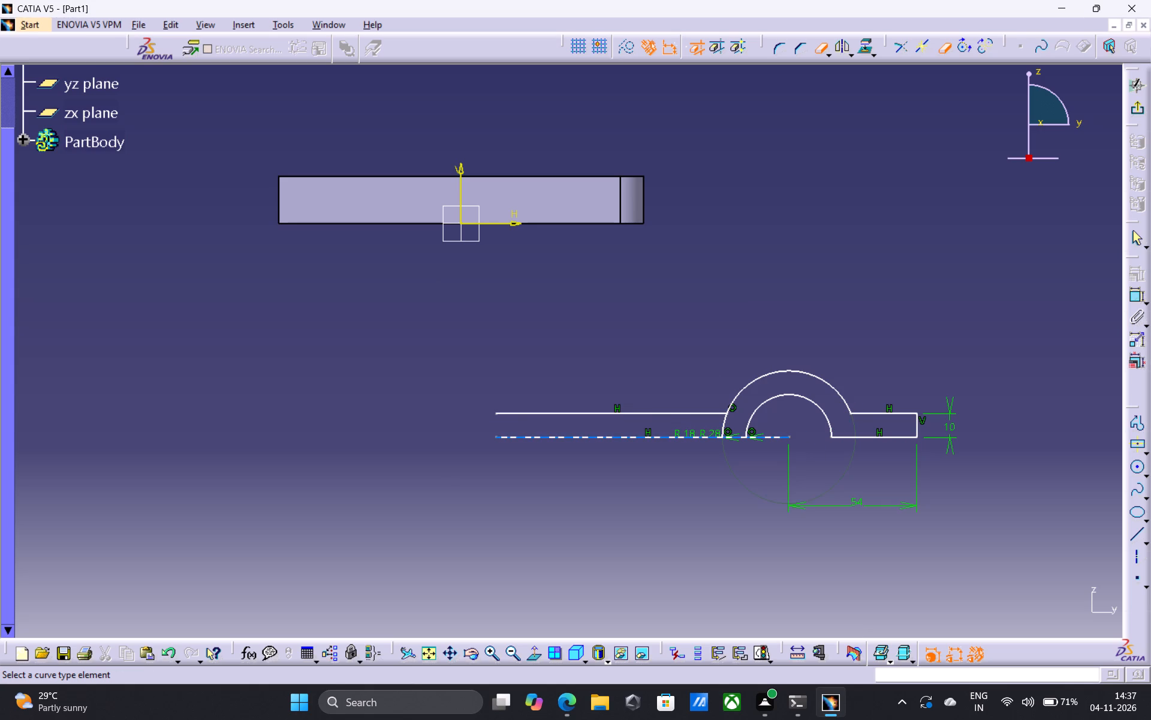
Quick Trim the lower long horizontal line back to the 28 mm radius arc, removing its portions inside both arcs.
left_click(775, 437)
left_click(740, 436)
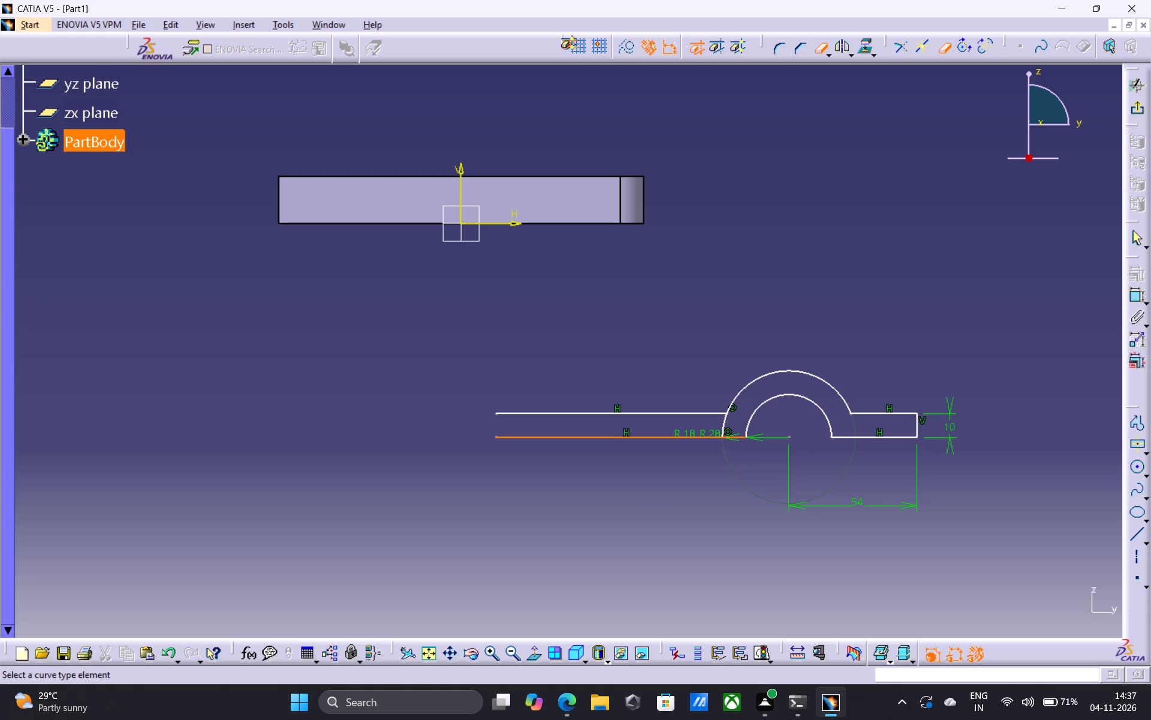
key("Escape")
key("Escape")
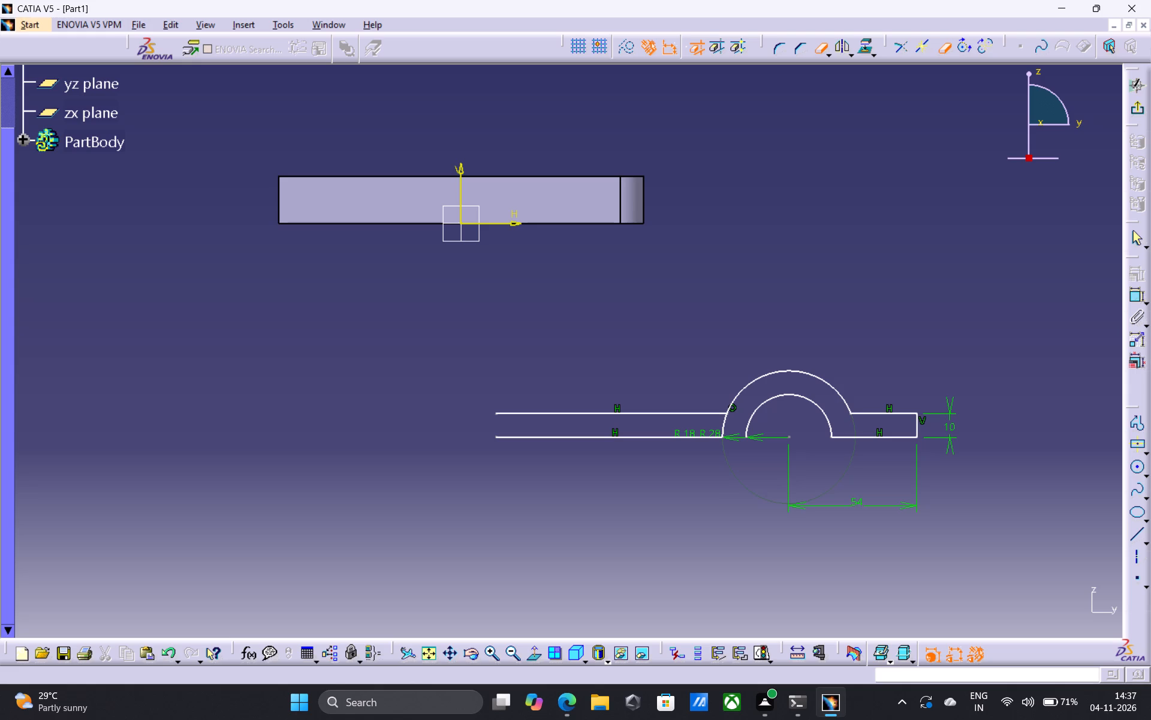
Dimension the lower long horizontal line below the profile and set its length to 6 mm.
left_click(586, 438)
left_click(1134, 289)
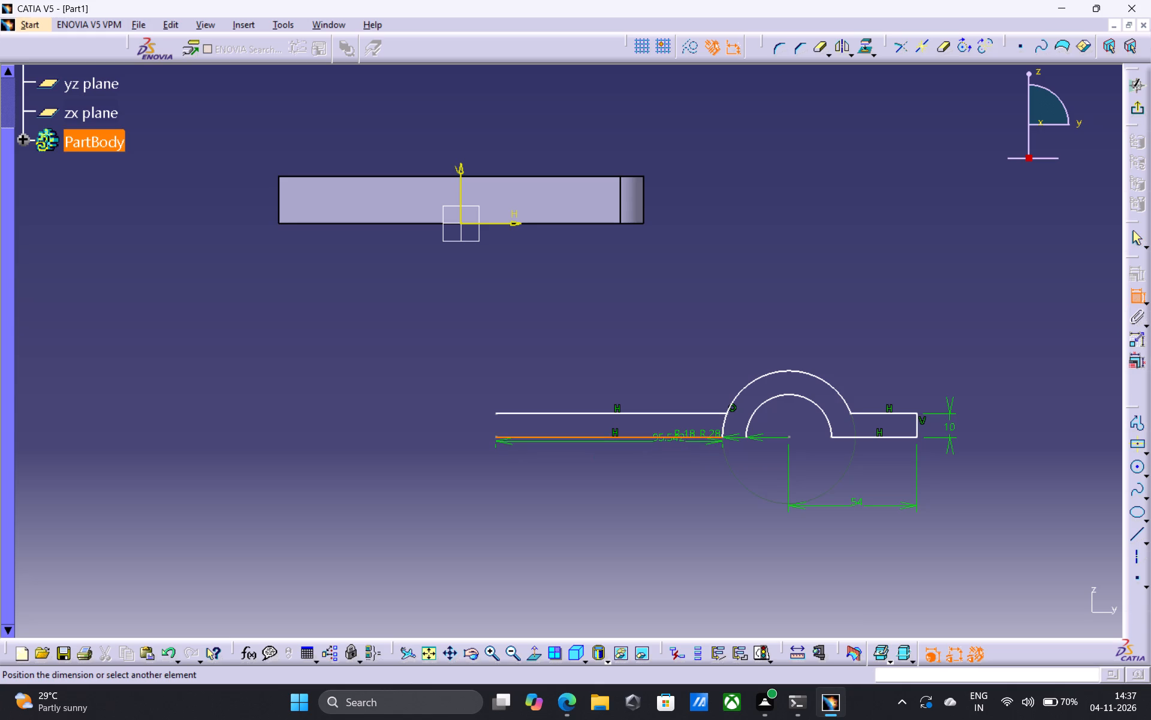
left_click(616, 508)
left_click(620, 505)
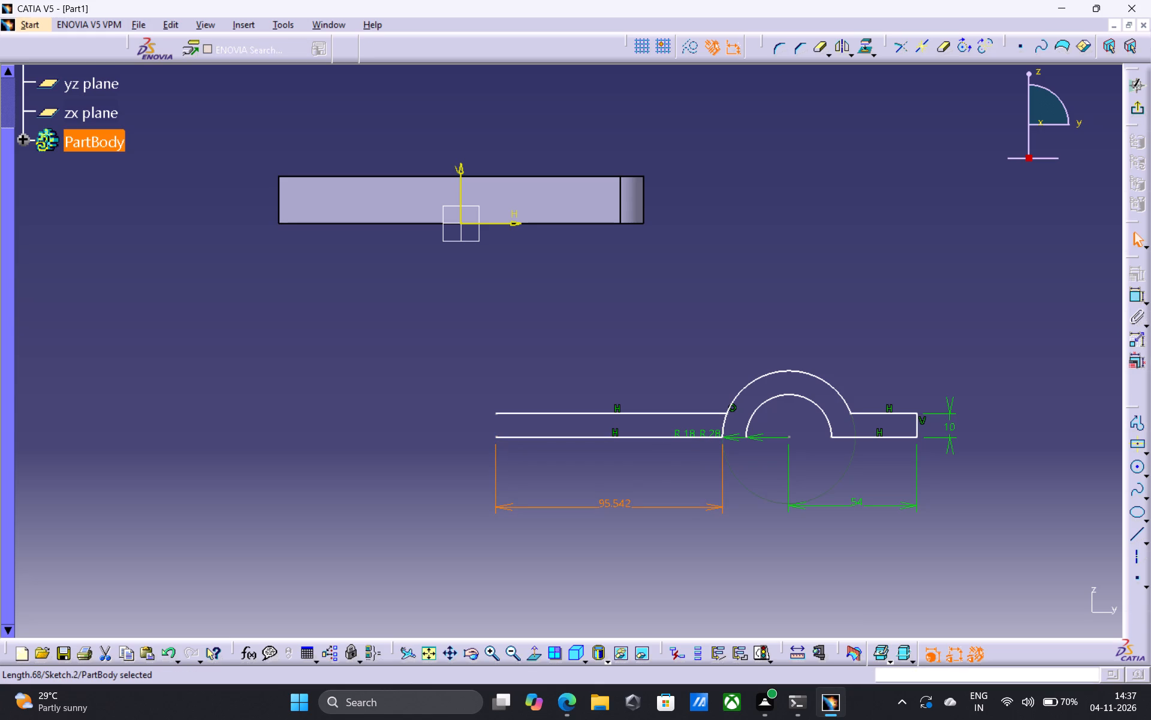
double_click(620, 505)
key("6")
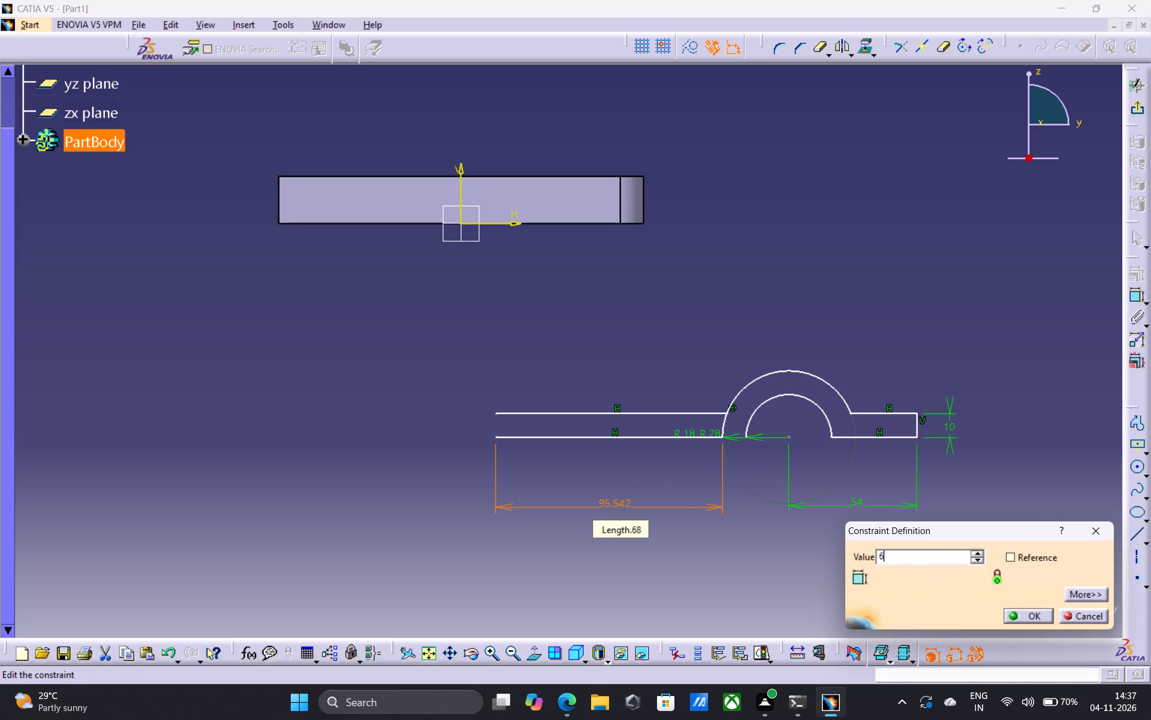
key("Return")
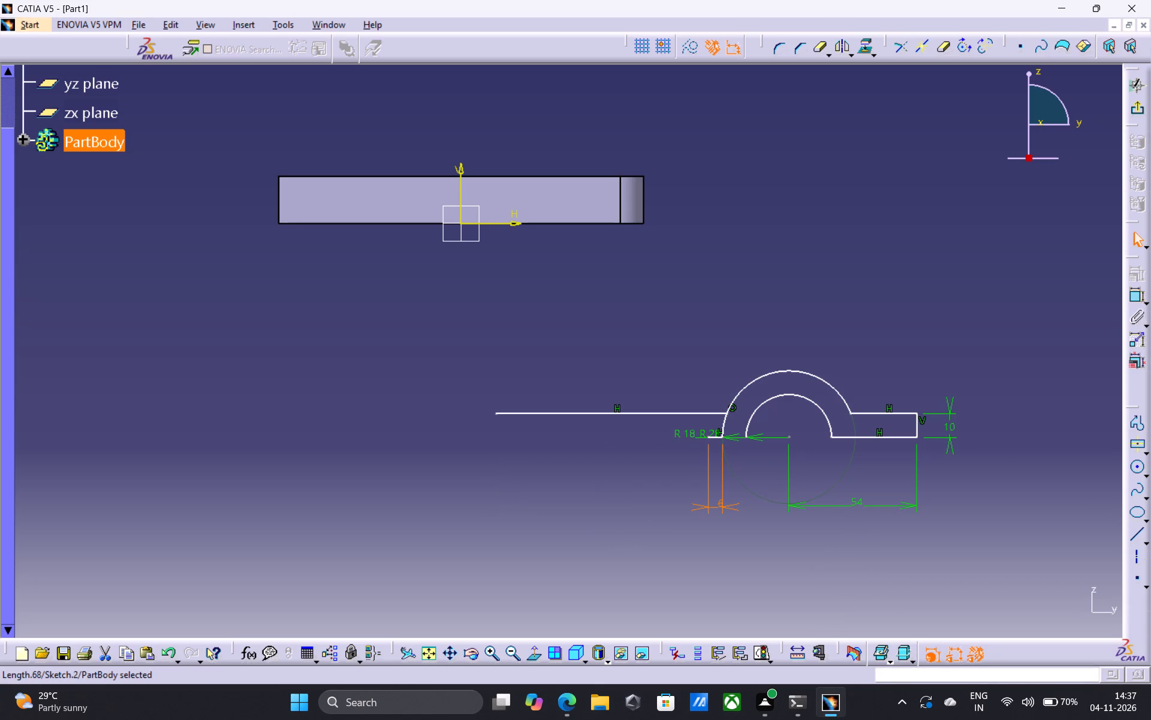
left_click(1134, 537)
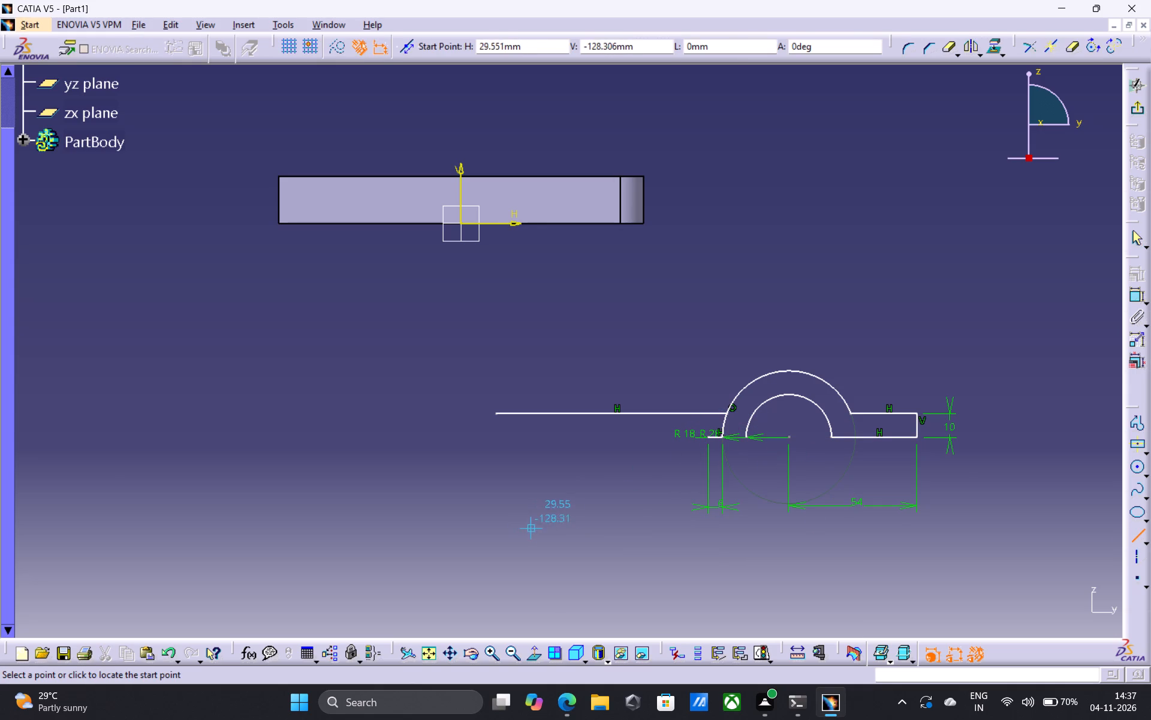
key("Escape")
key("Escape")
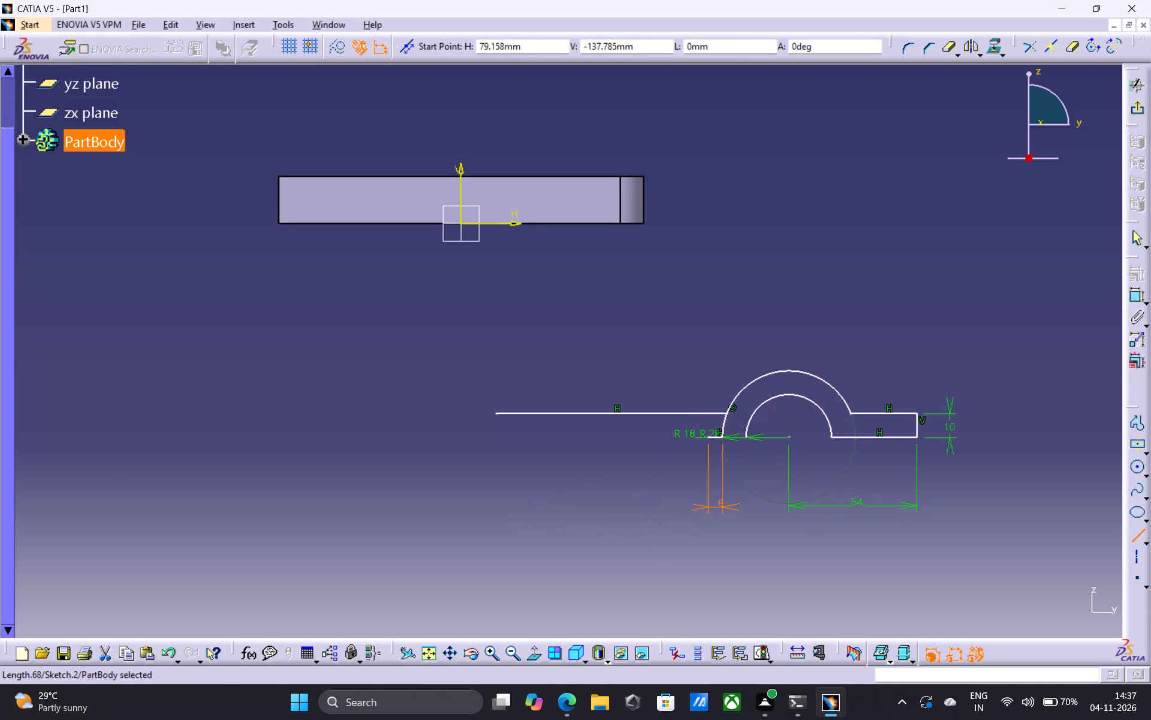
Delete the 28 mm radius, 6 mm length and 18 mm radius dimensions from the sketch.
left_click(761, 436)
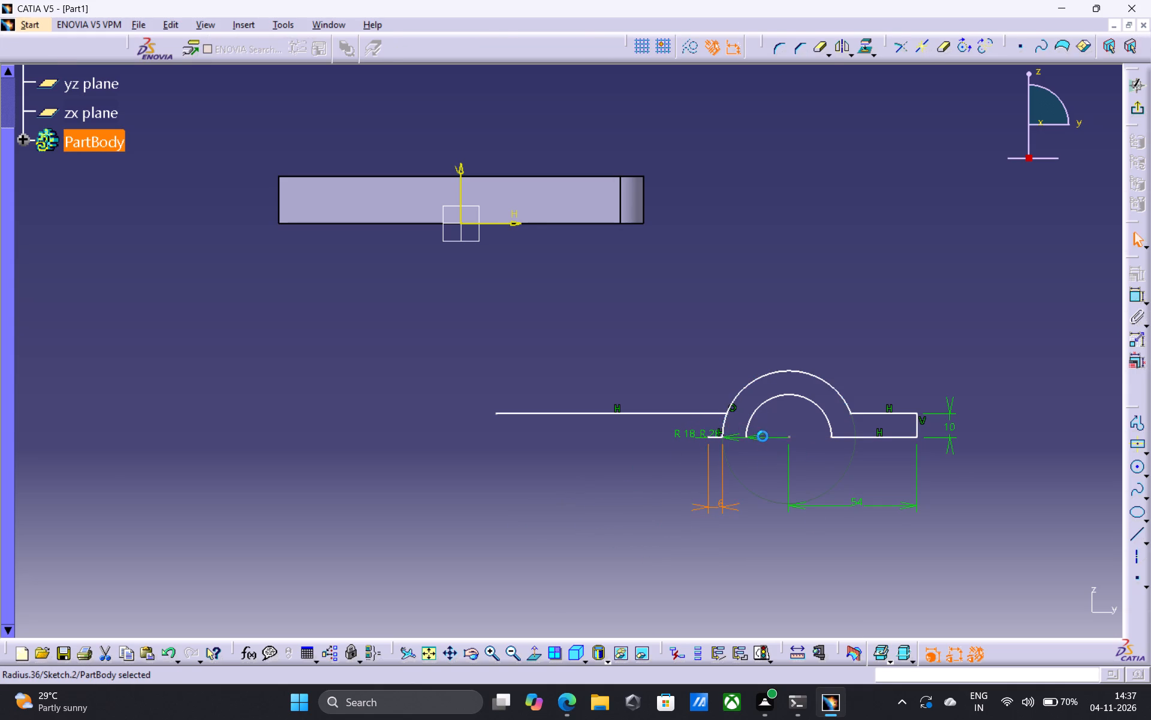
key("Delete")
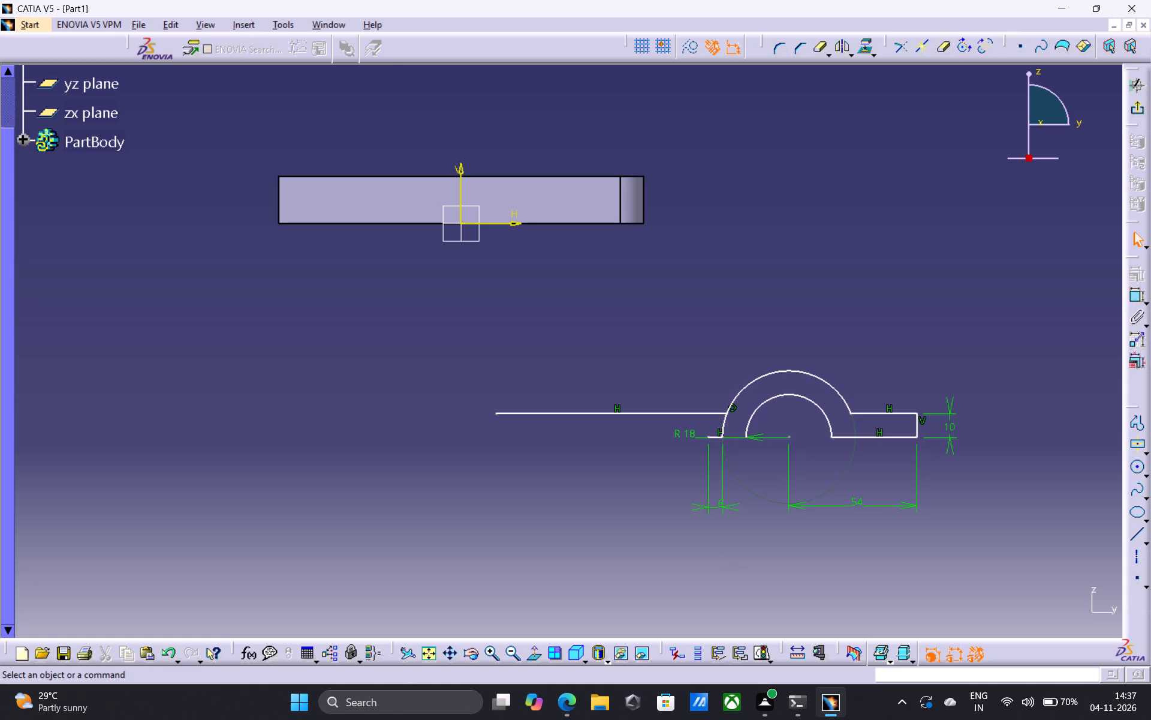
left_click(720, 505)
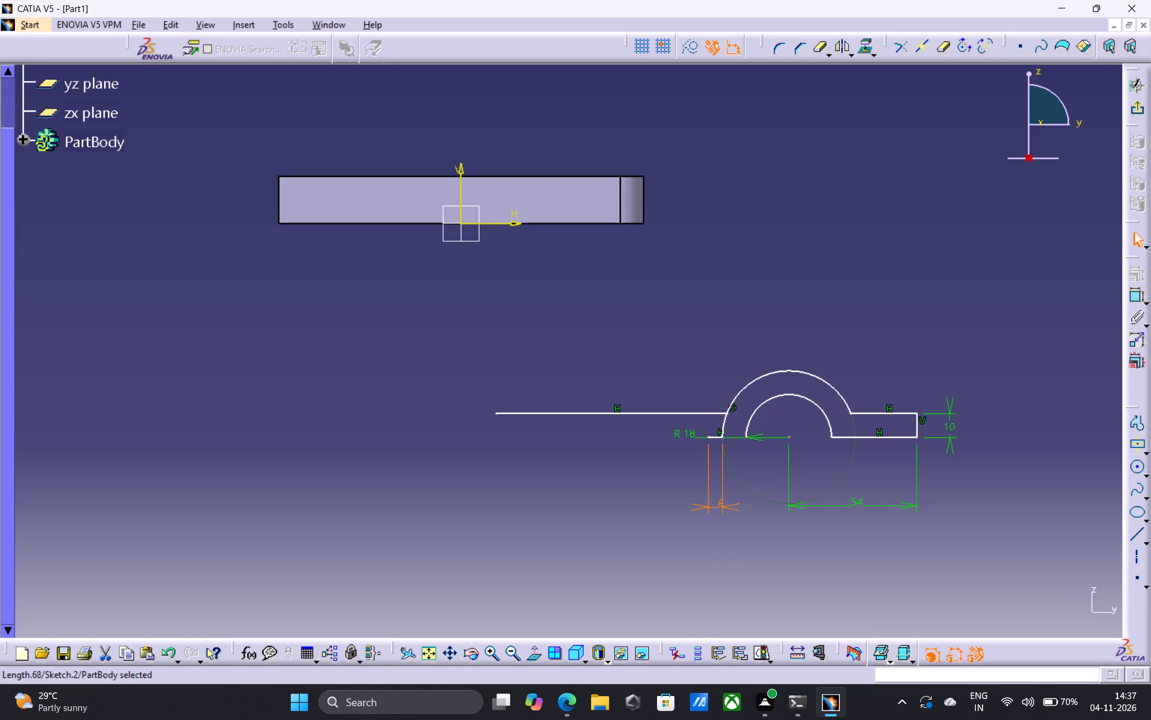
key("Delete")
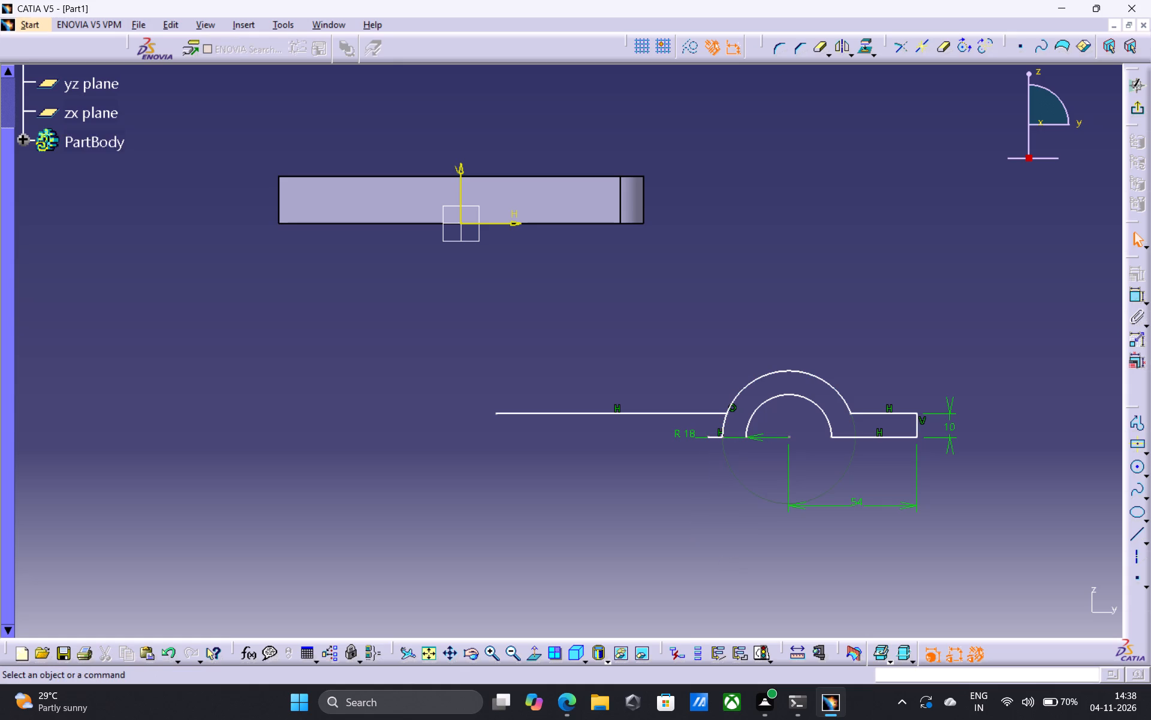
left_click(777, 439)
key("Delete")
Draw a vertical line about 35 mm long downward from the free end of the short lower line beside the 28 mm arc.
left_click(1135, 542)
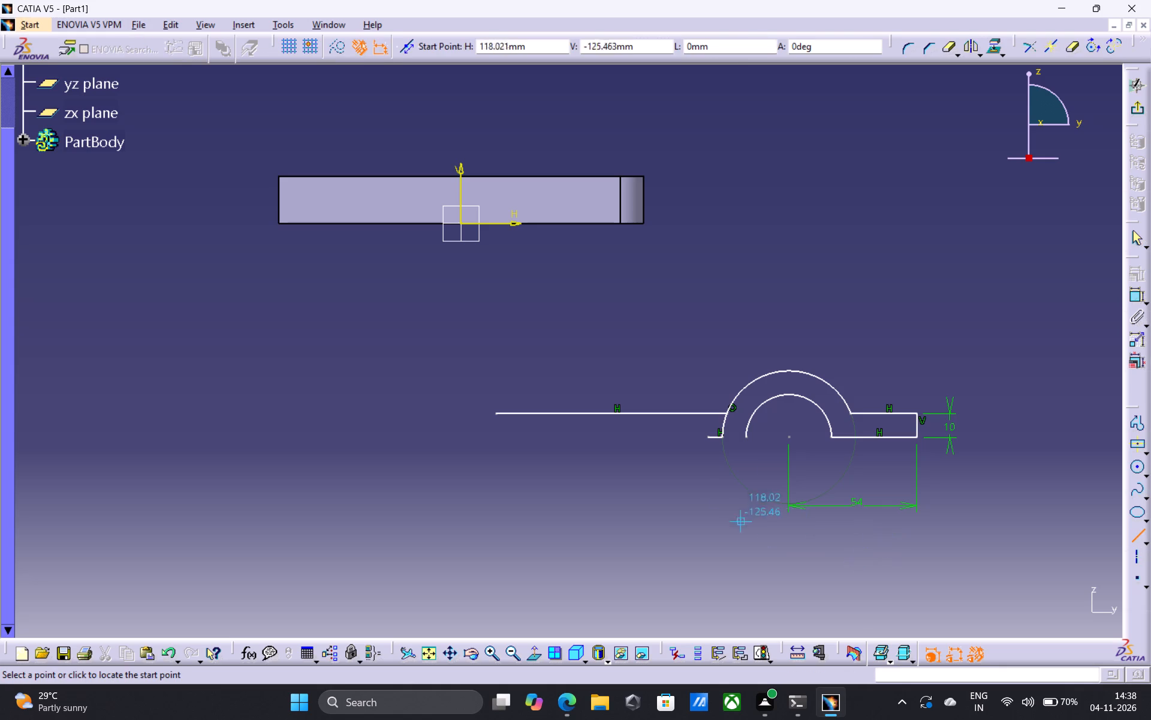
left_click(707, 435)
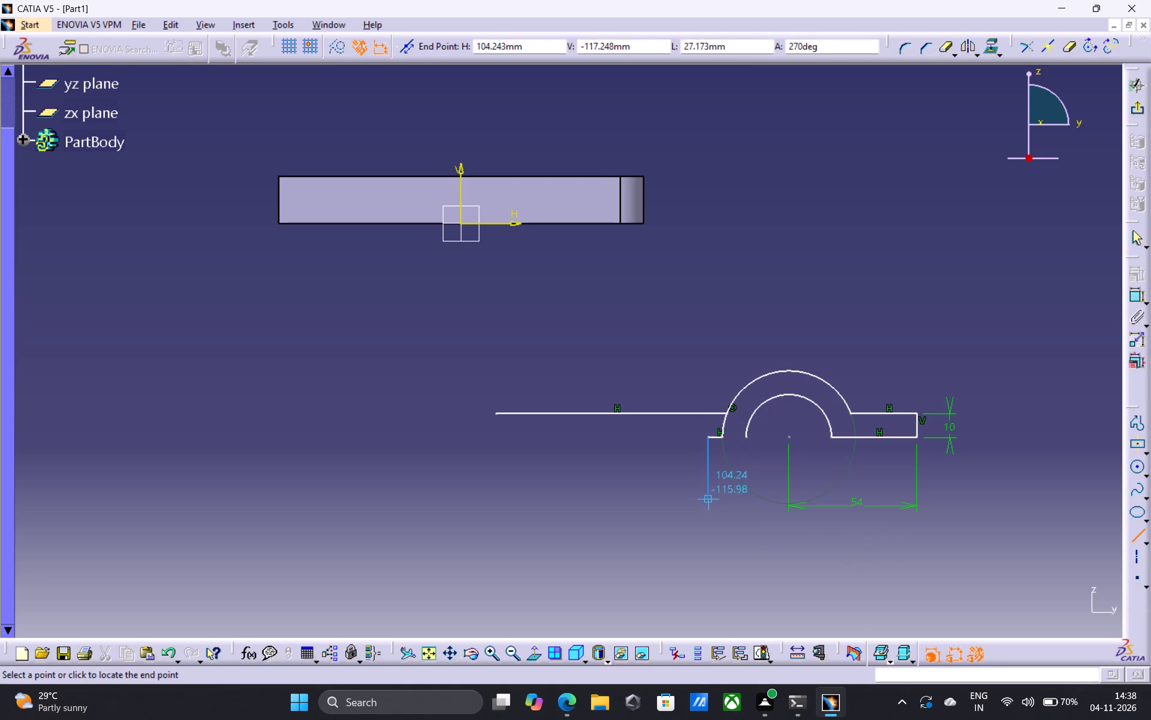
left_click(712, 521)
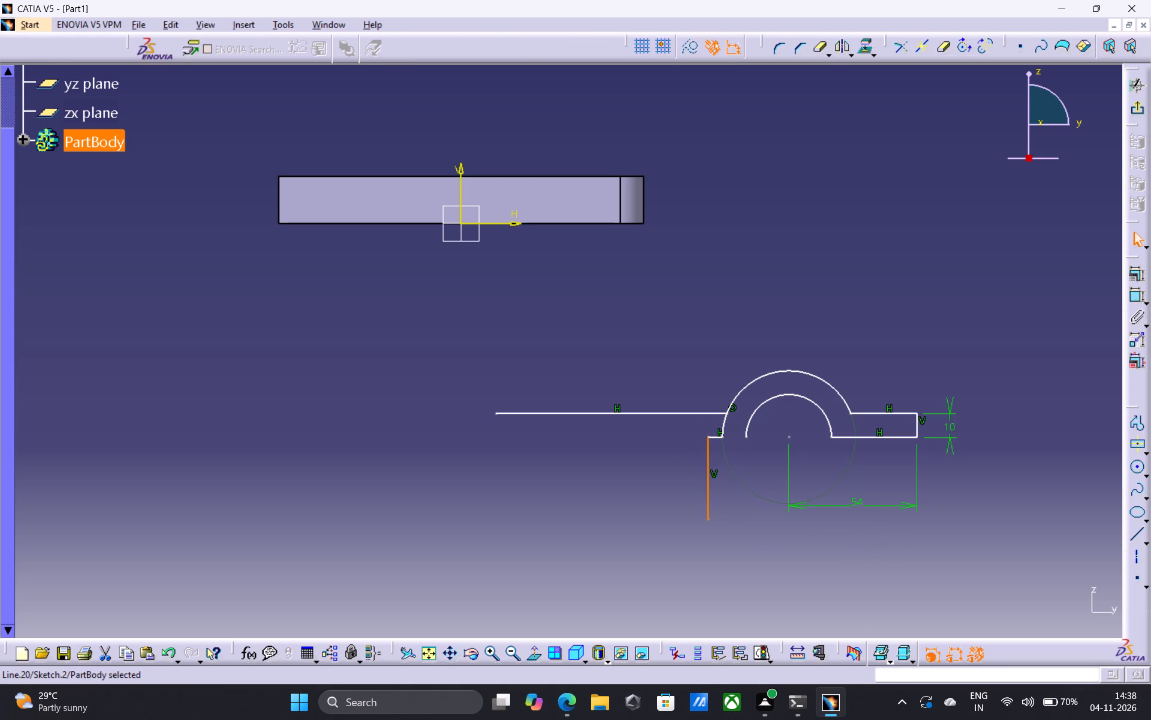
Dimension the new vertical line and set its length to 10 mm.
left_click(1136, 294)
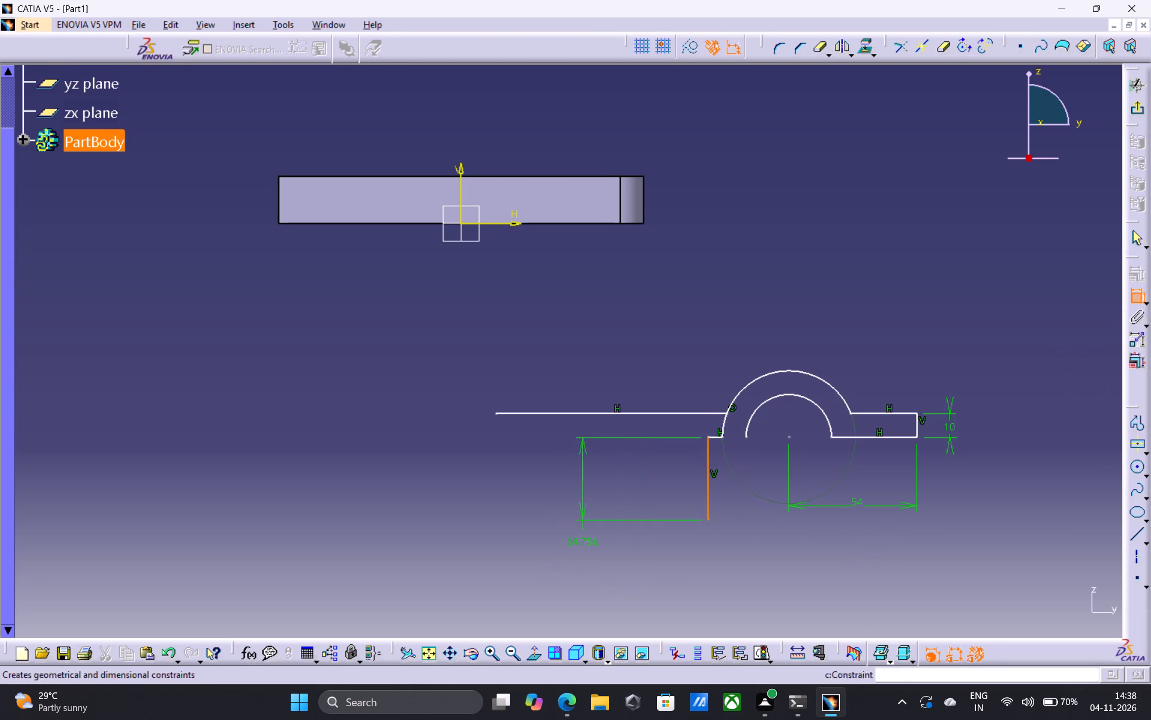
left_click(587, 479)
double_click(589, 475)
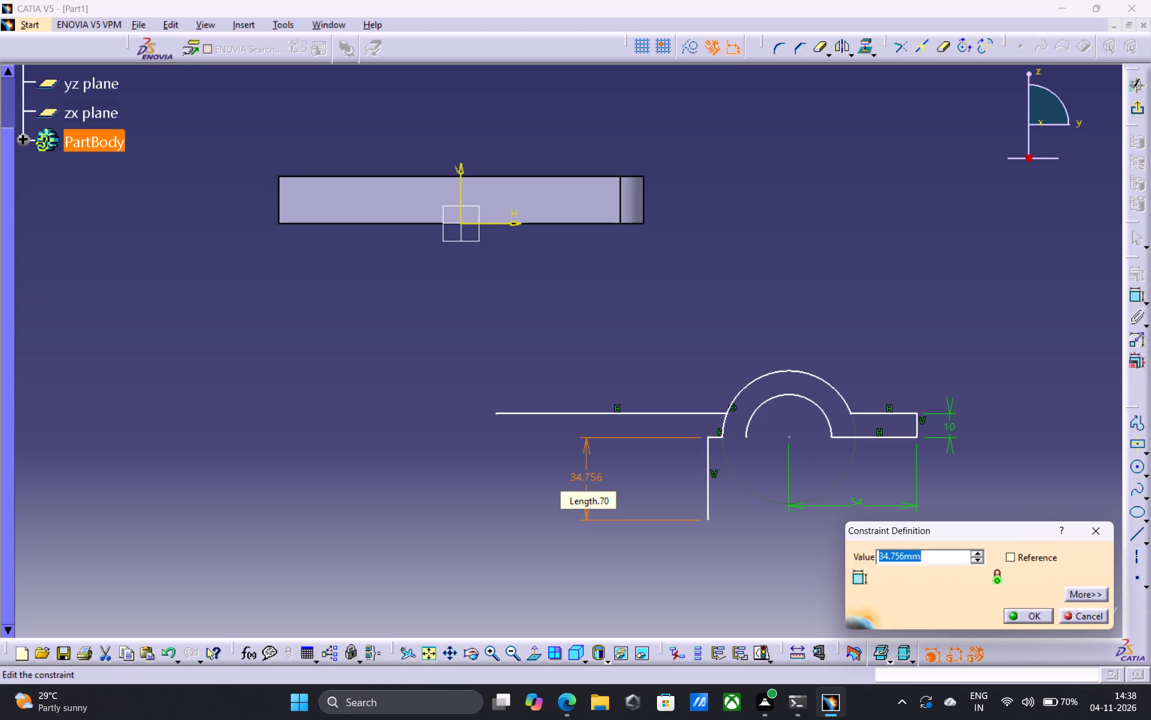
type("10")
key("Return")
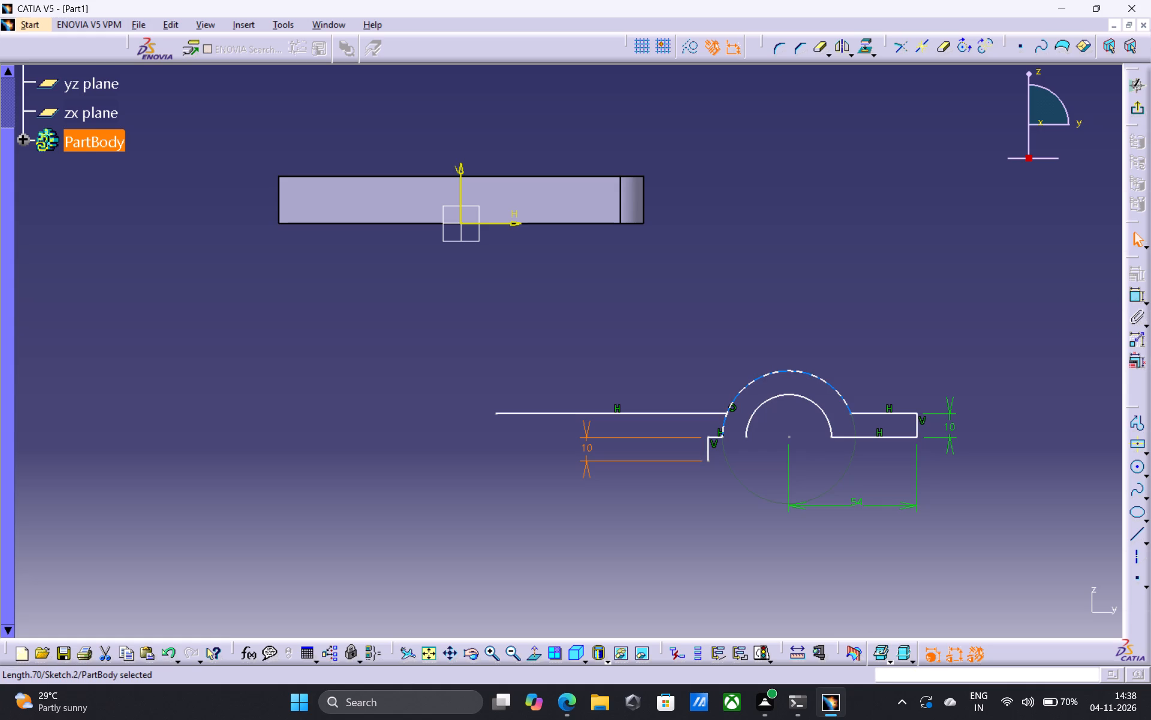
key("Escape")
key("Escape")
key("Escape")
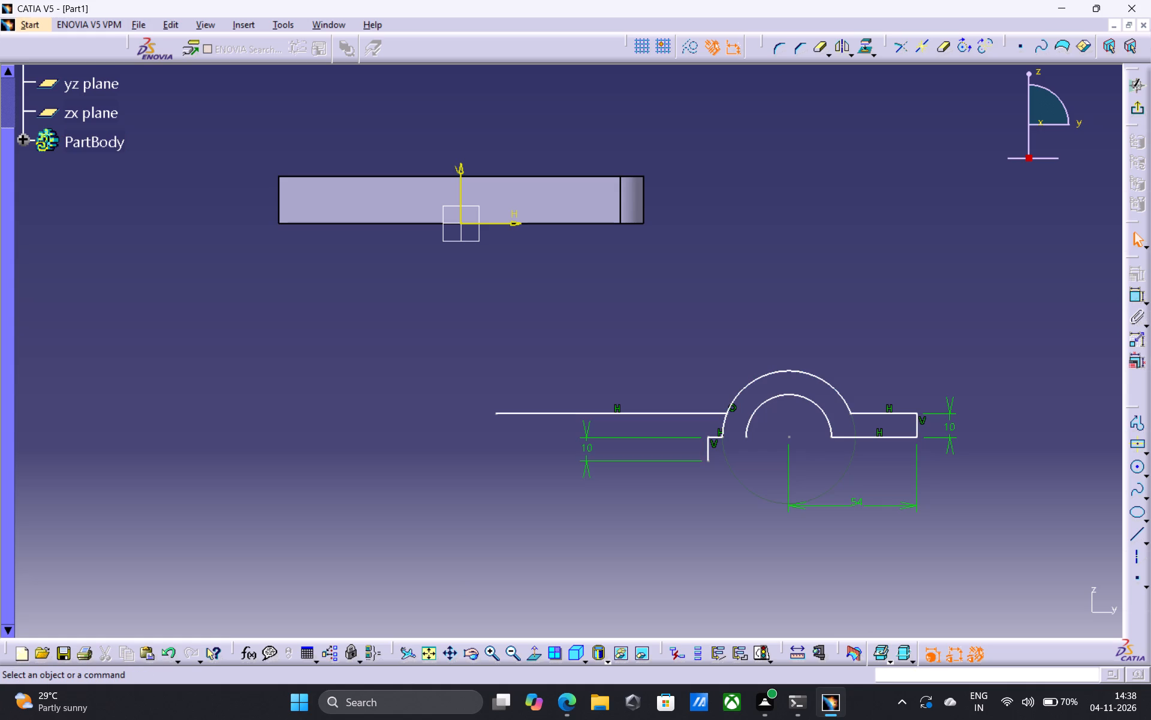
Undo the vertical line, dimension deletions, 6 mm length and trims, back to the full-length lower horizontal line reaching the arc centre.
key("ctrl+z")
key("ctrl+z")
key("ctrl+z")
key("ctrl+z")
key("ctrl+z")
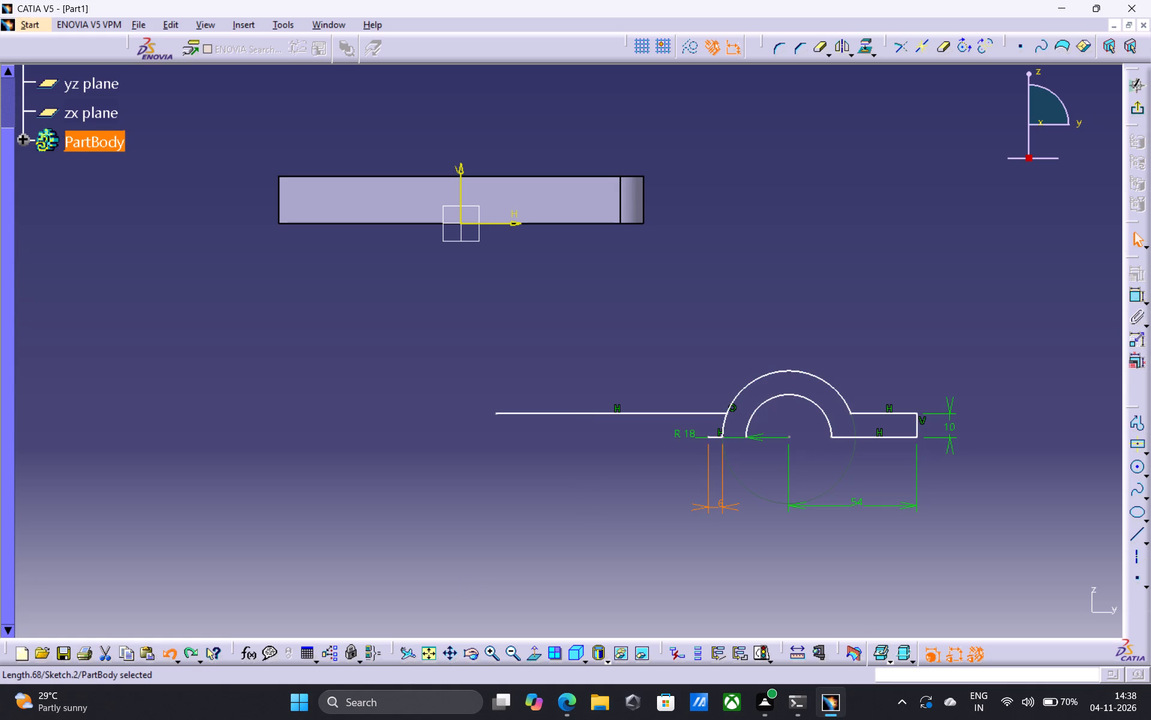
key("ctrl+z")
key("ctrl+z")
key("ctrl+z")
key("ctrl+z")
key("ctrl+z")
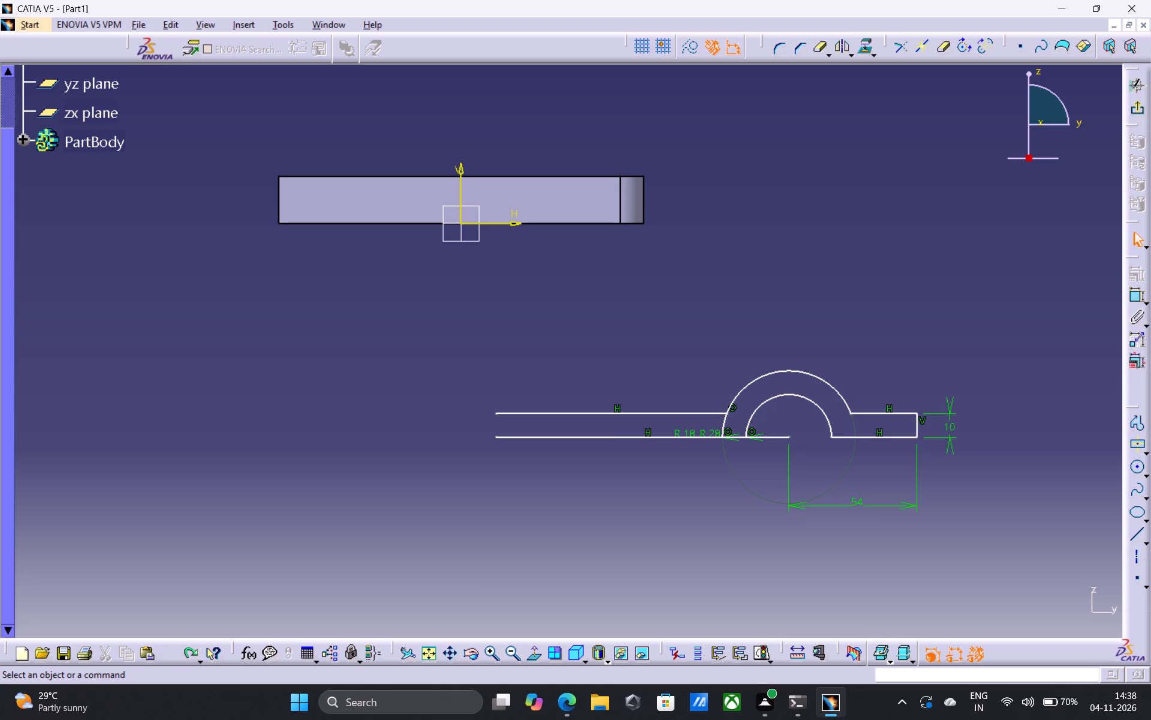
Quick Trim away the 28 mm arc's portion between the two long horizontal lines and cut the lower line back to the 18 mm arc.
left_click(946, 46)
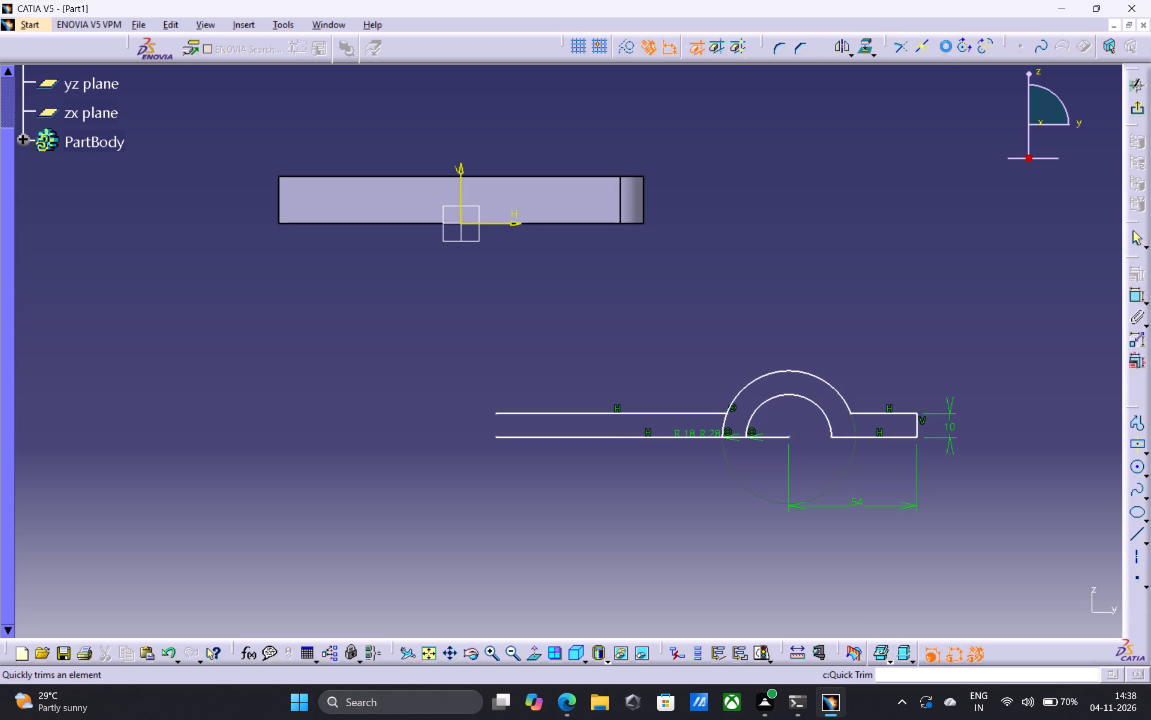
left_click(946, 46)
left_click(722, 424)
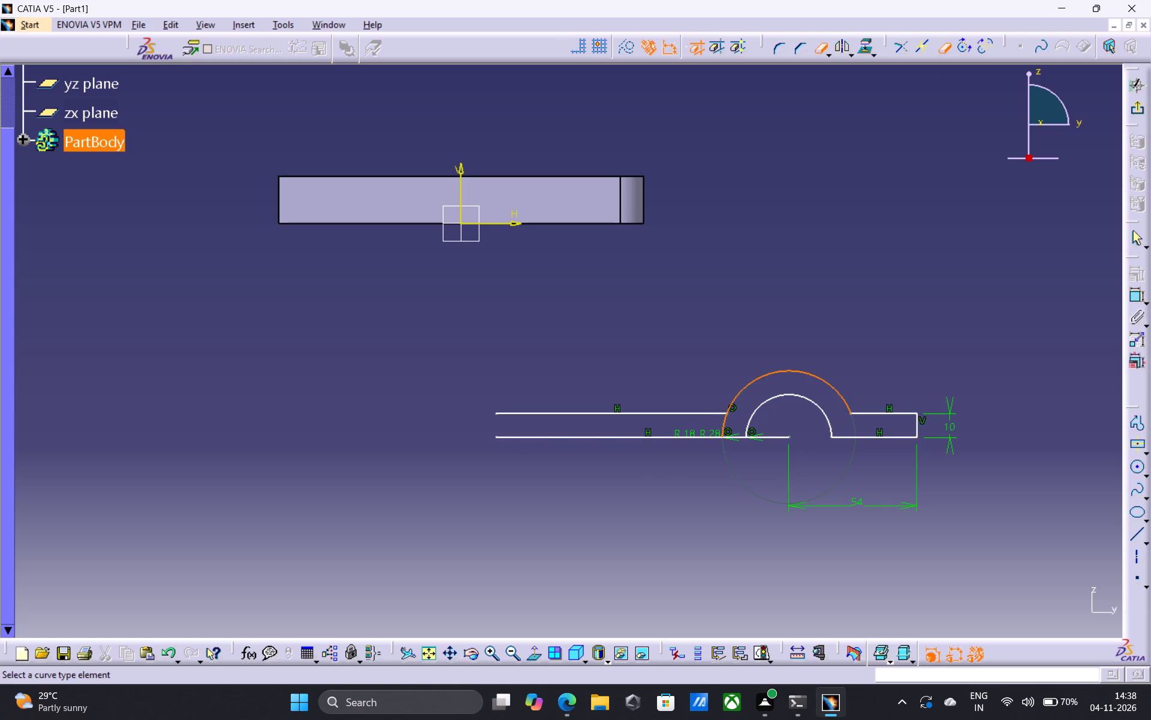
left_click(772, 437)
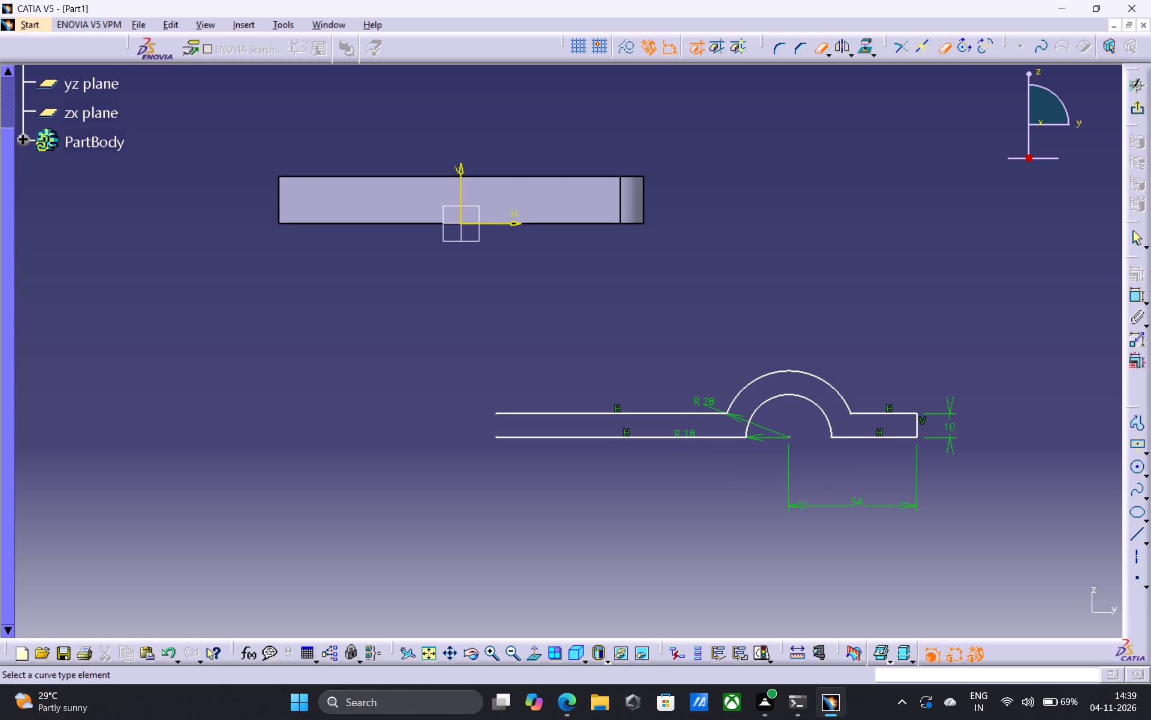
Dimension the long lower horizontal line ending at the 18 mm arc and set its length to 6 mm.
key("Escape")
key("Escape")
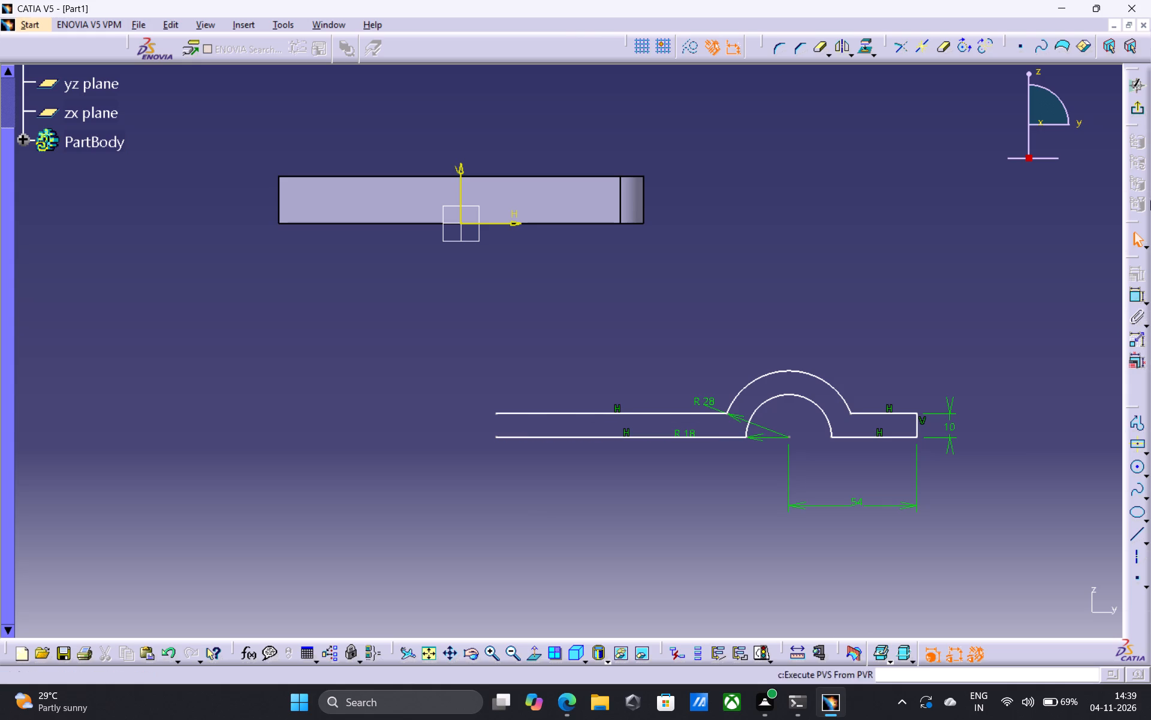
left_click(1140, 299)
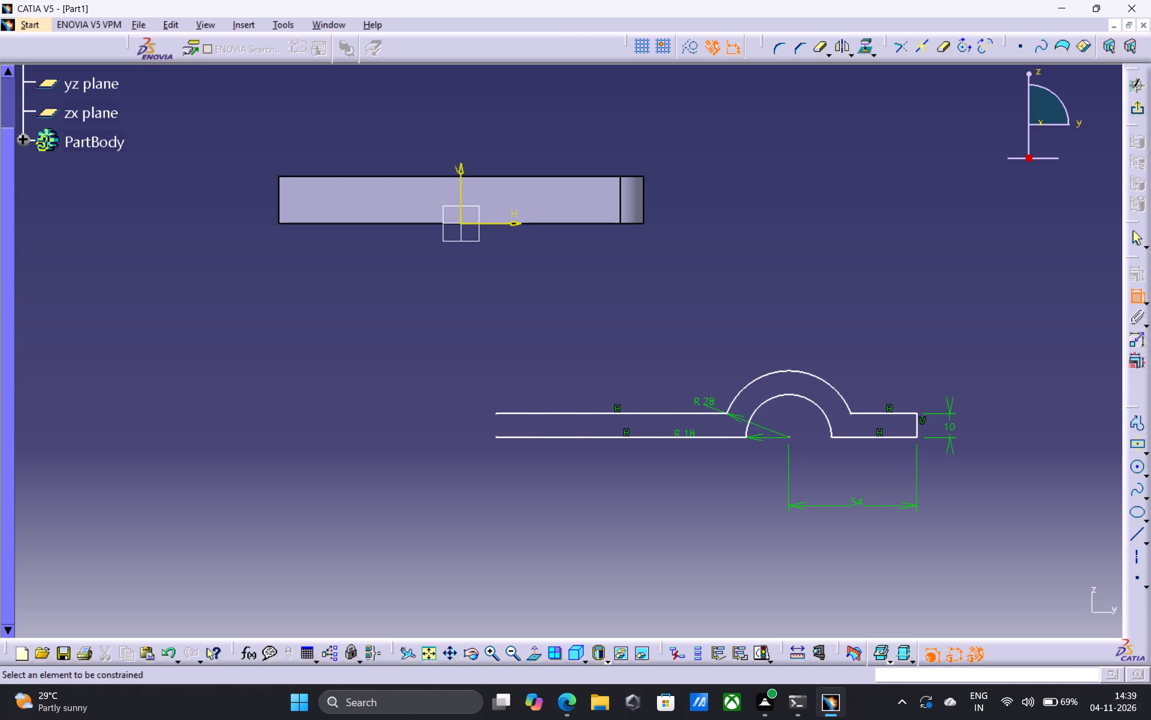
left_click(623, 436)
left_click(631, 465)
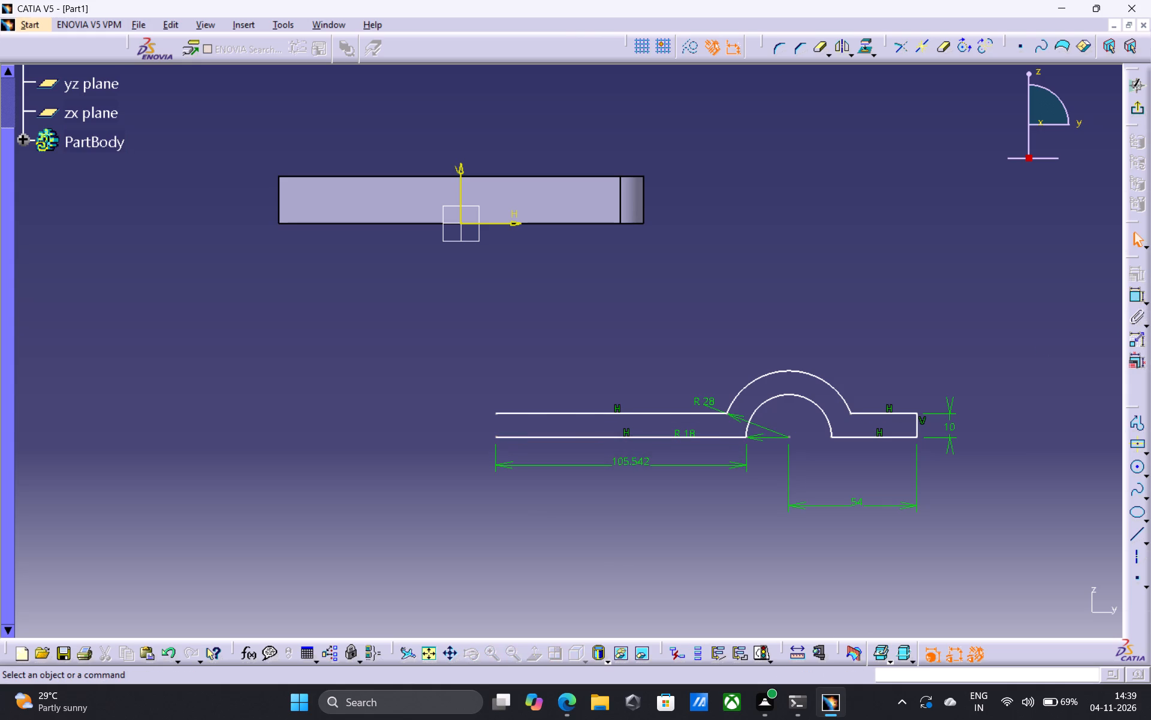
double_click(633, 458)
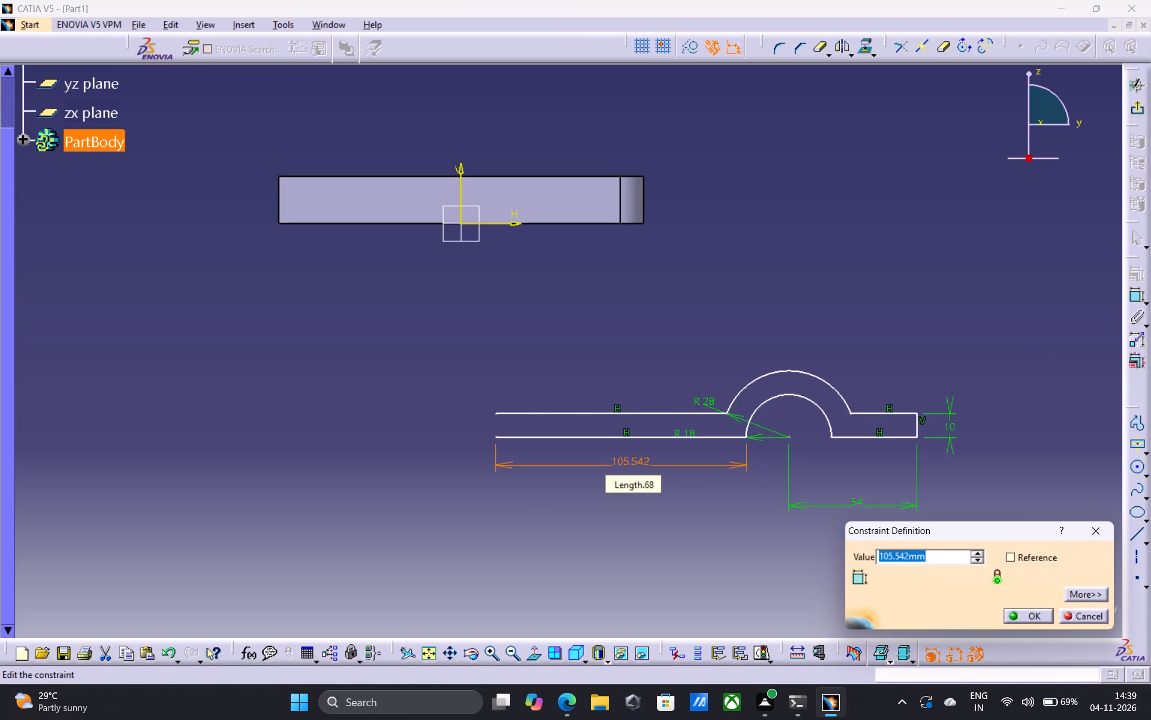
key("6")
key("Return")
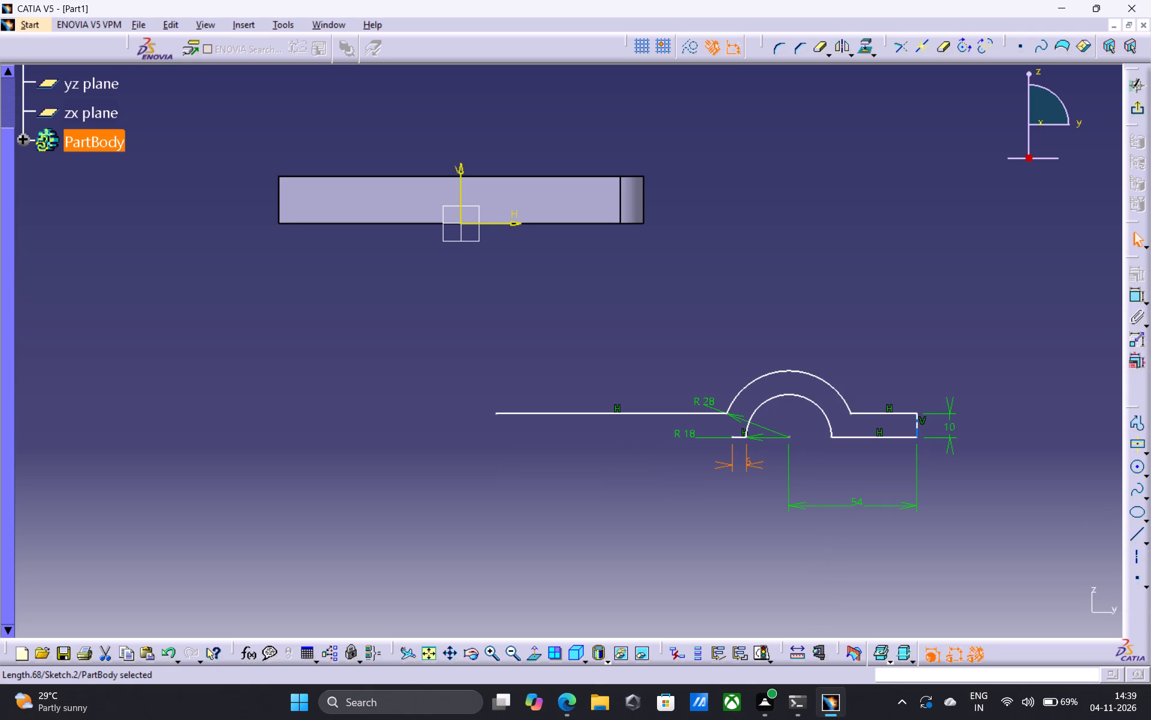
Draw a vertical line about 29 mm down from the 6 mm line's free end, continued by a horizontal line about 141 mm long away from the arcs.
left_click(1138, 535)
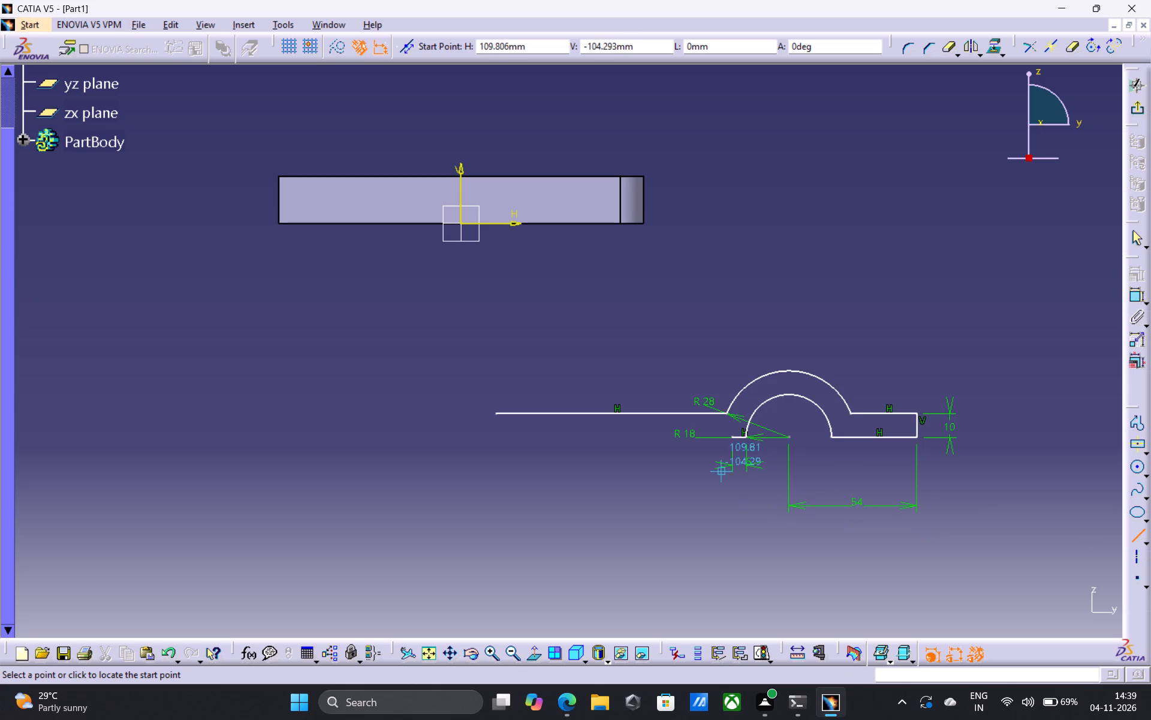
left_click(734, 438)
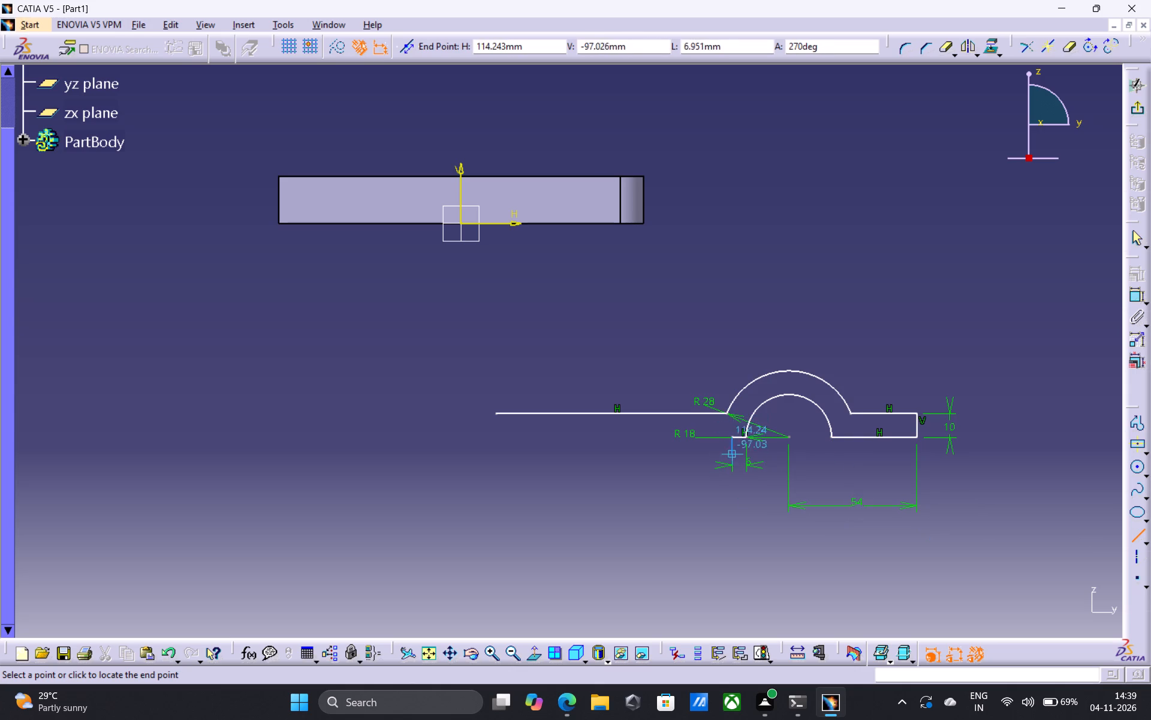
left_click(733, 507)
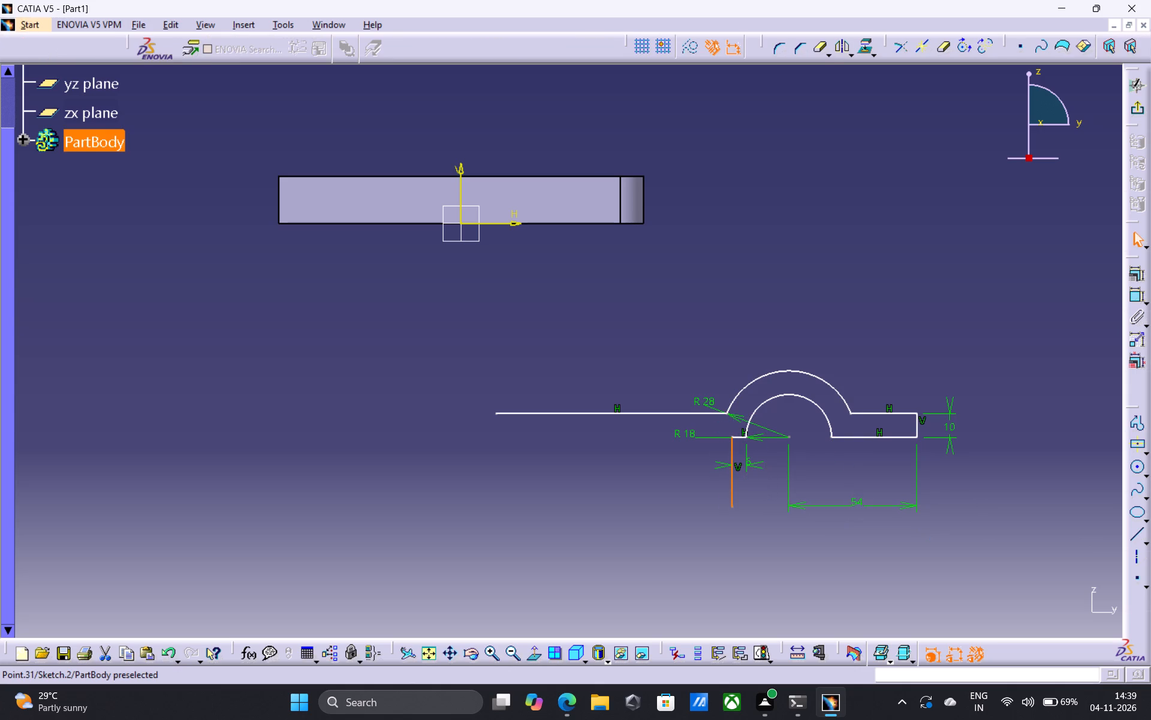
left_click(1136, 536)
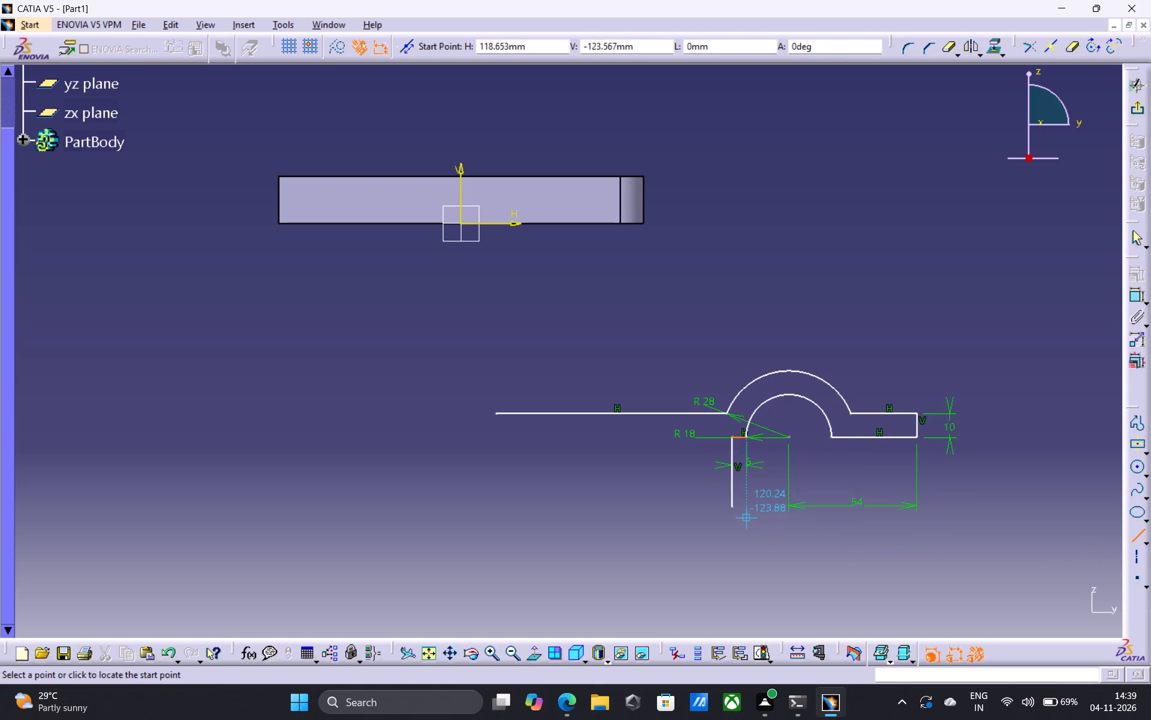
left_click(731, 506)
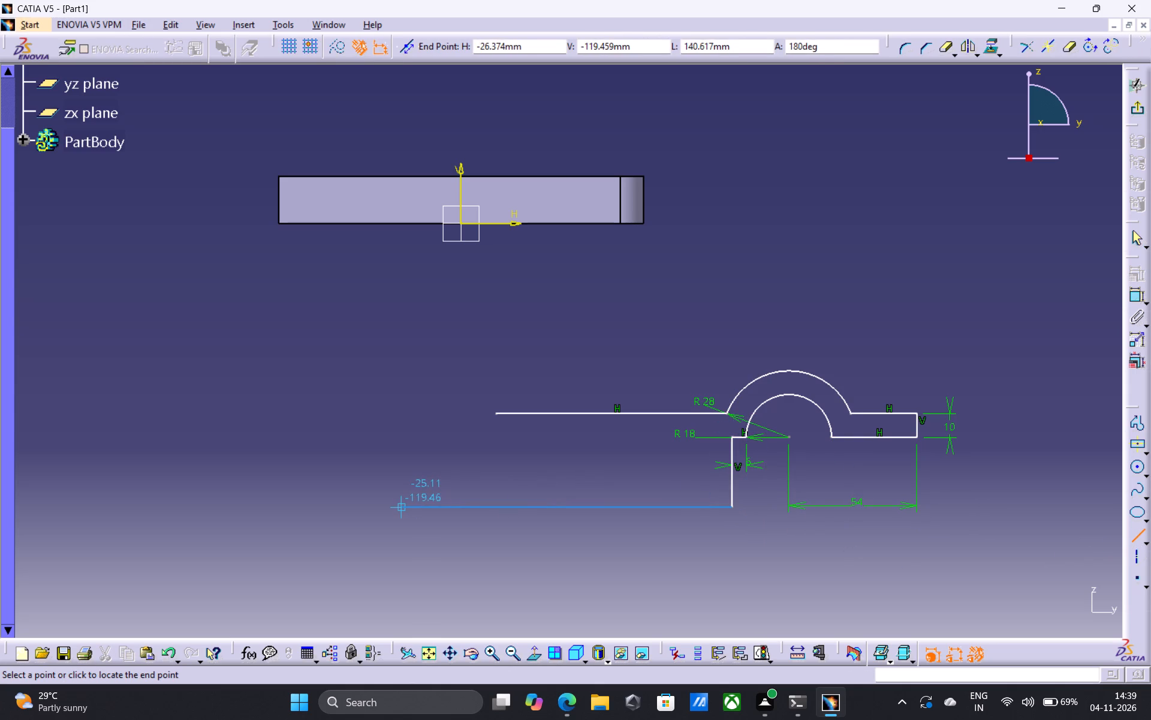
left_click(399, 508)
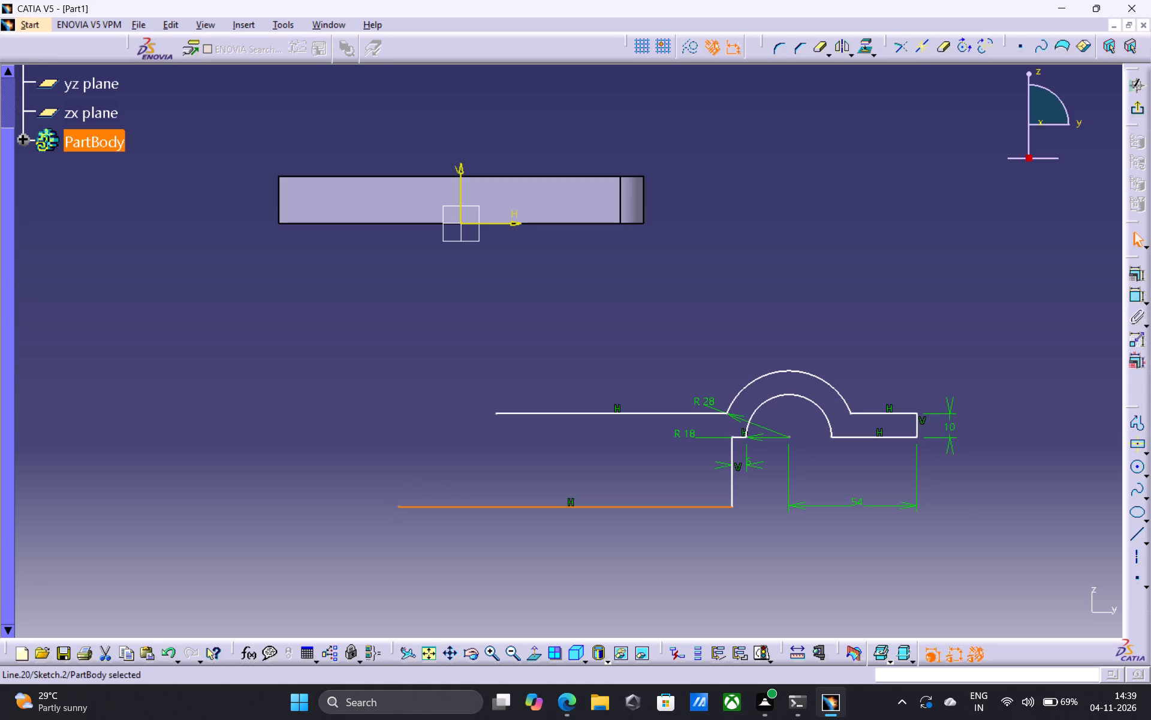
Dimension the length of the new bottom horizontal line, placing the dimension below it.
left_click(1137, 297)
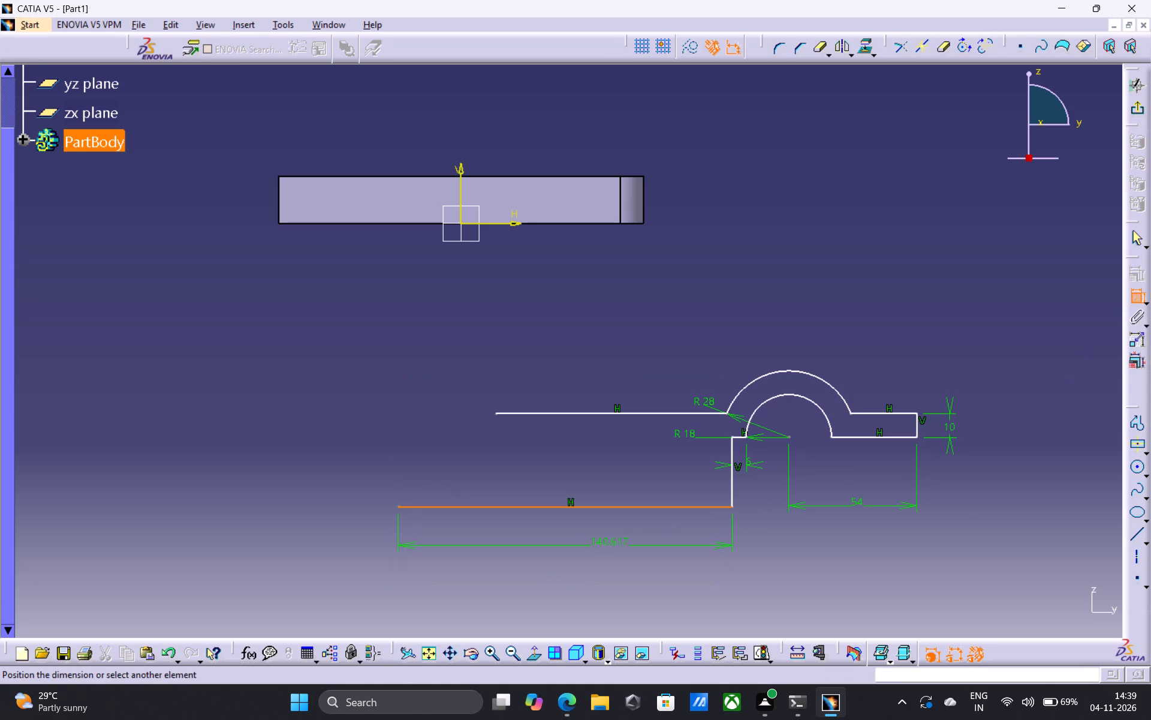
left_click(590, 547)
Dimension the vertical step line below the 6 mm line and set its length to 10 mm.
left_click_drag(1140, 302, 1131, 310)
left_click(733, 478)
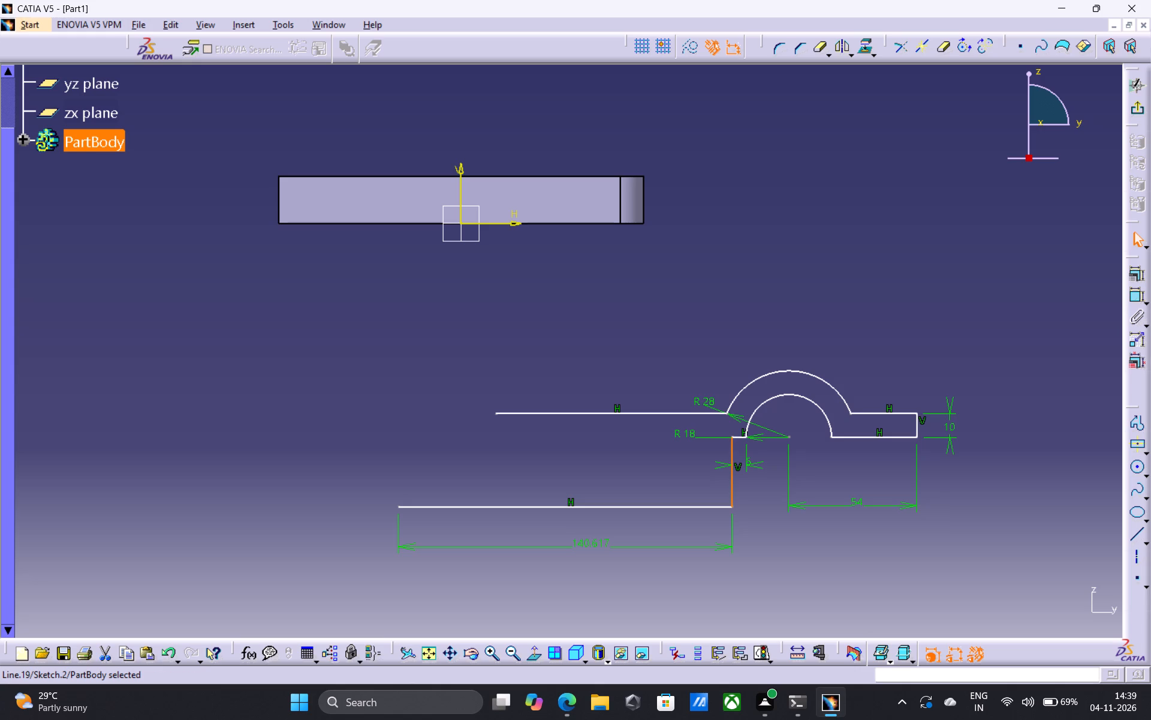
left_click_drag(1135, 298, 1120, 308)
left_click(1132, 292)
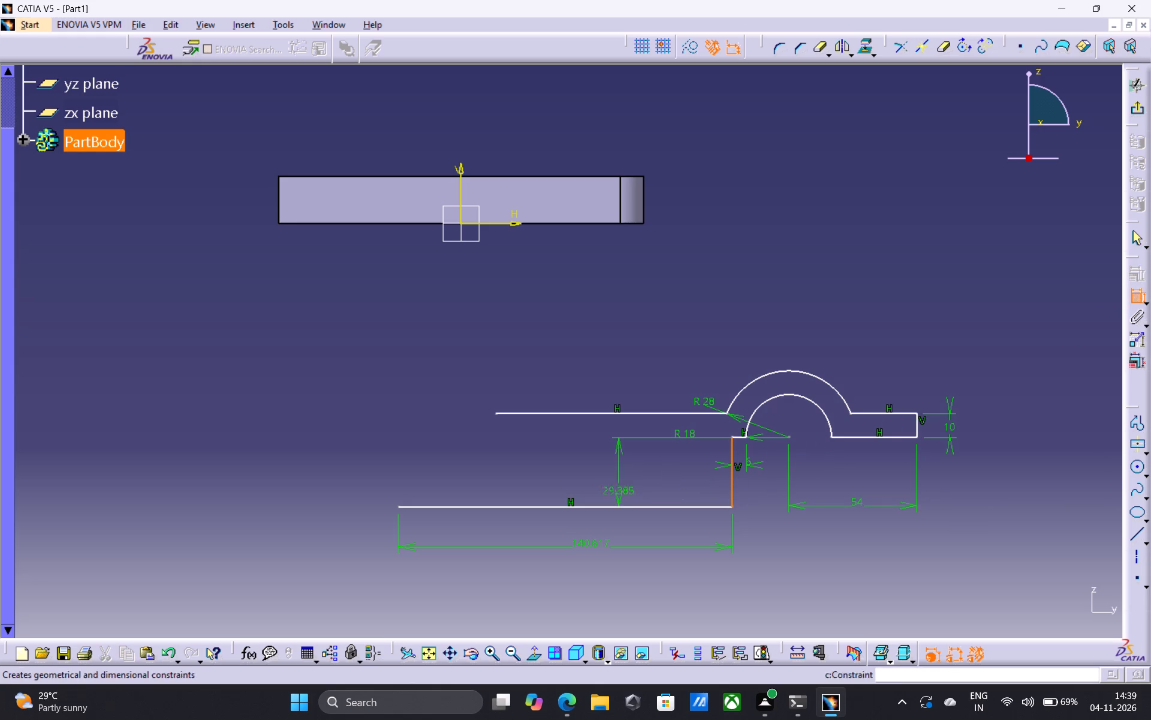
left_click(613, 470)
double_click(613, 464)
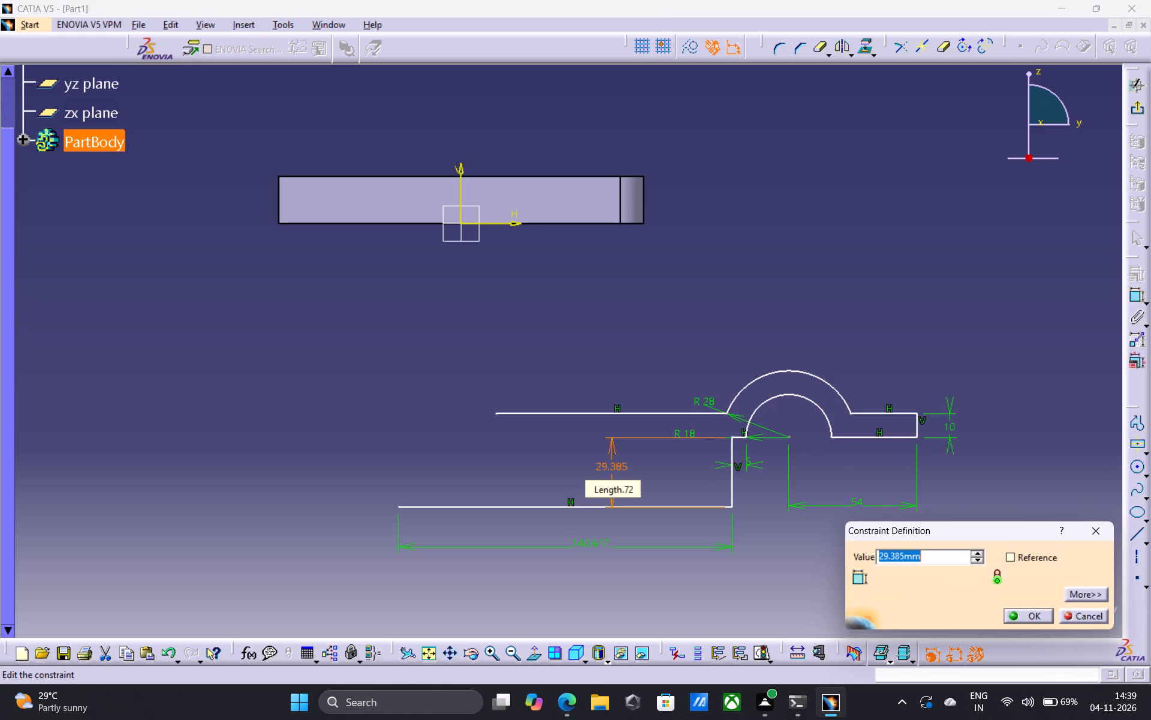
type("10")
key("Return")
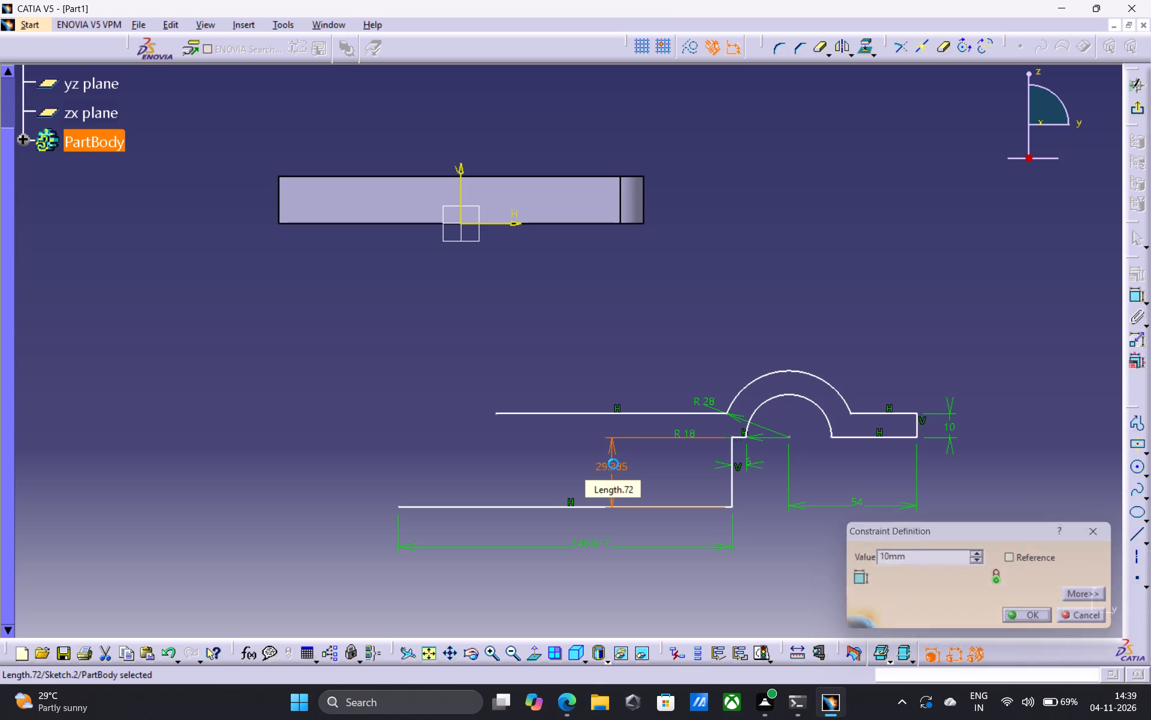
Set the bottom horizontal line's length to 76 mm.
double_click(571, 459)
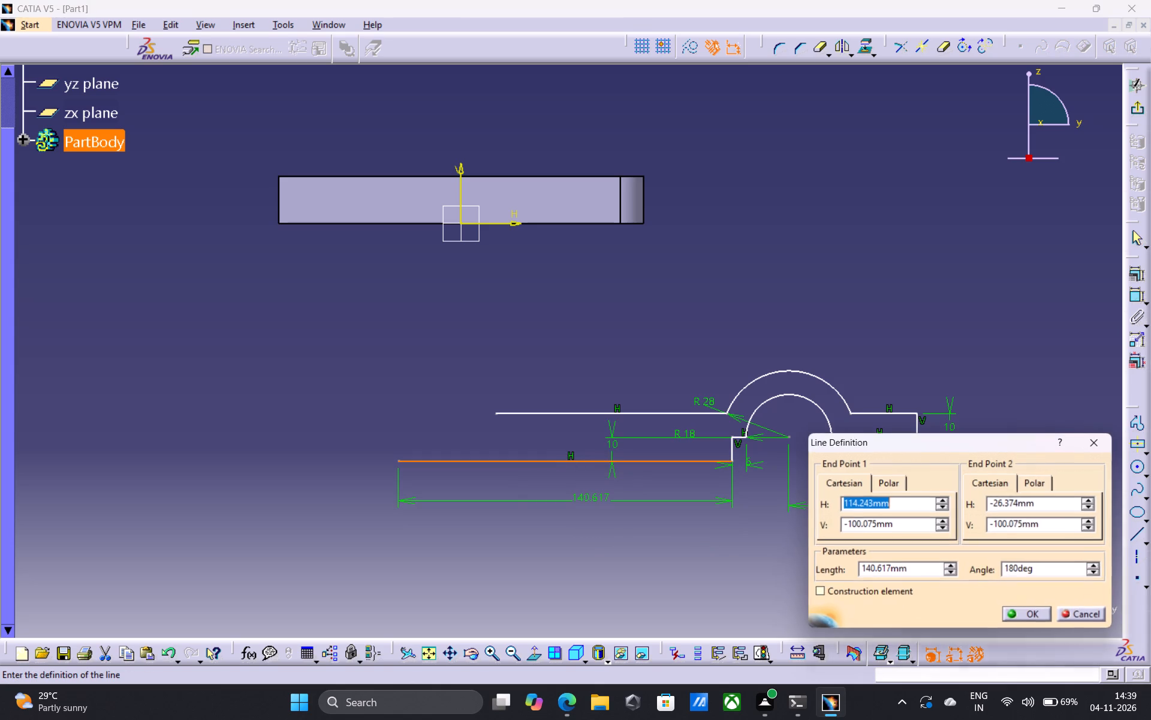
double_click(596, 499)
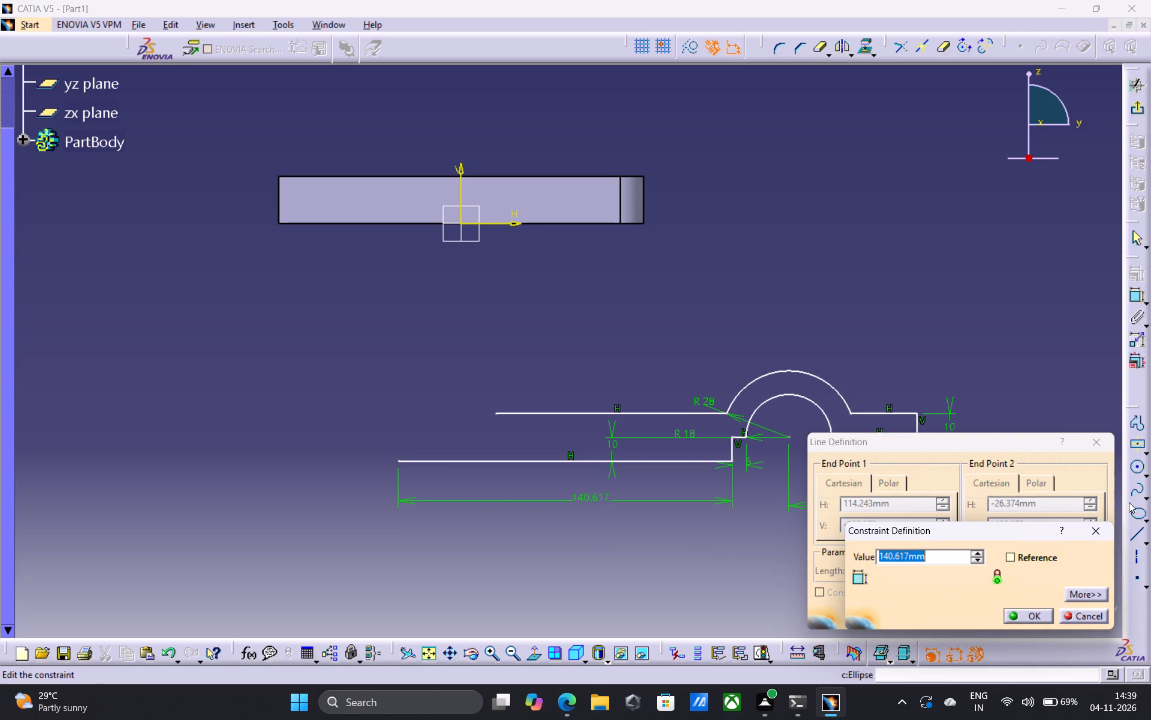
left_click(1090, 535)
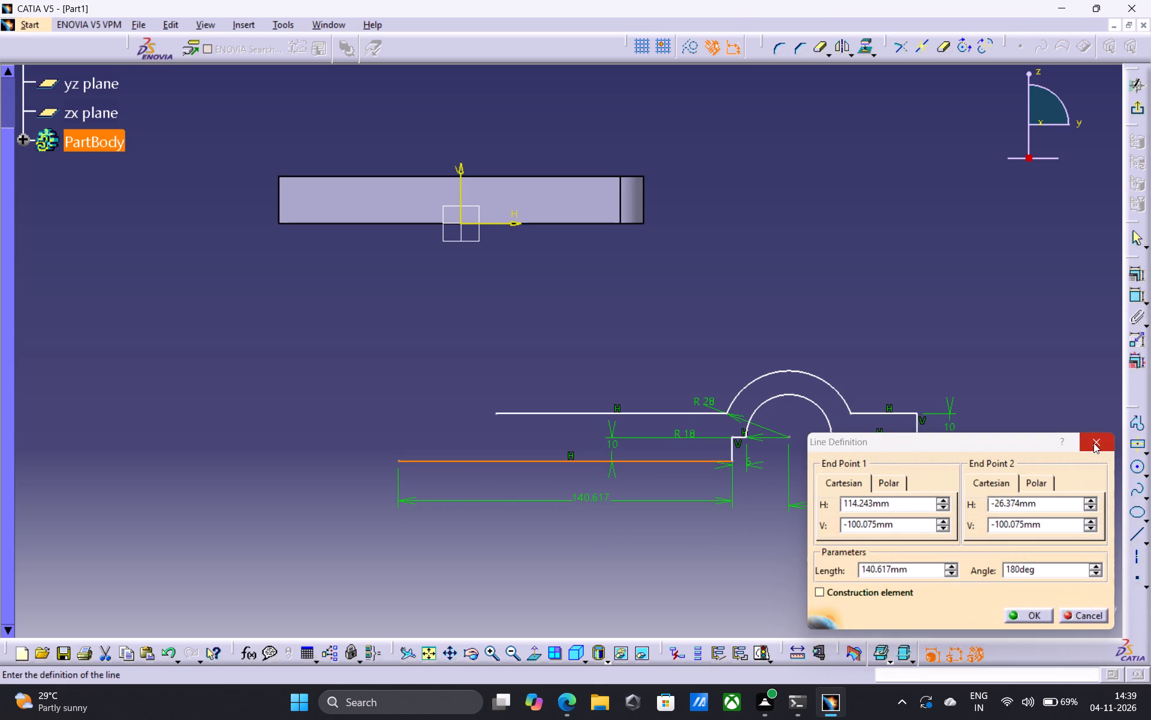
left_click(1093, 443)
double_click(605, 495)
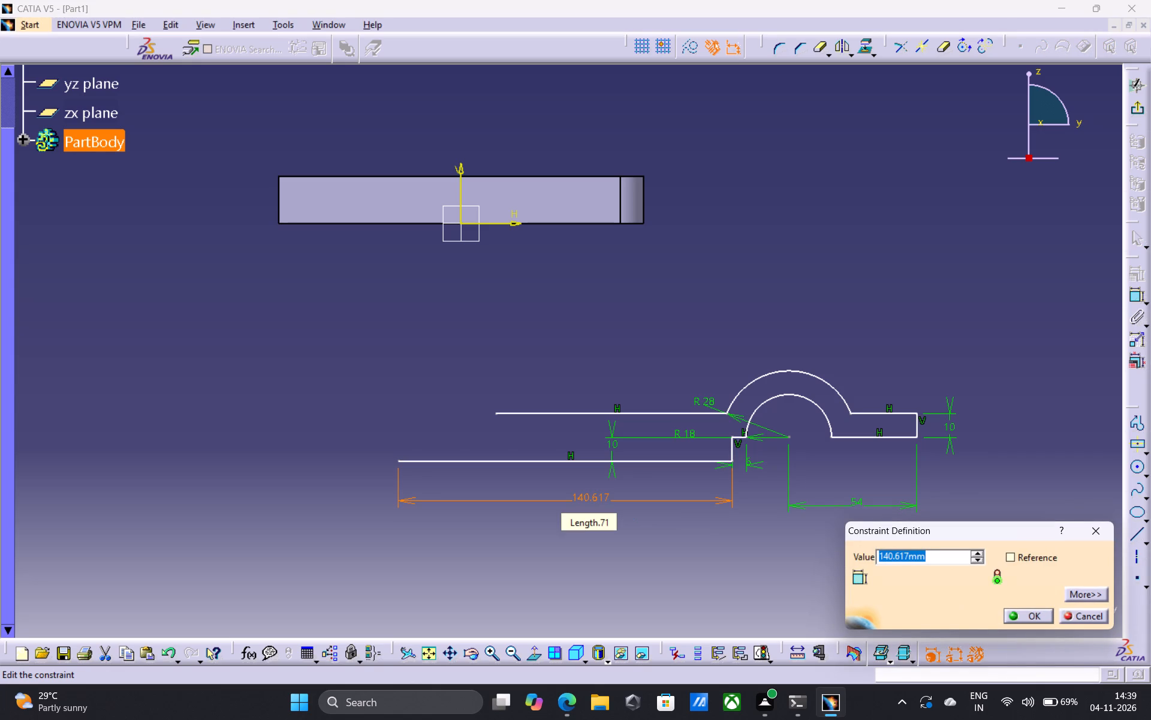
type("76")
key("Return")
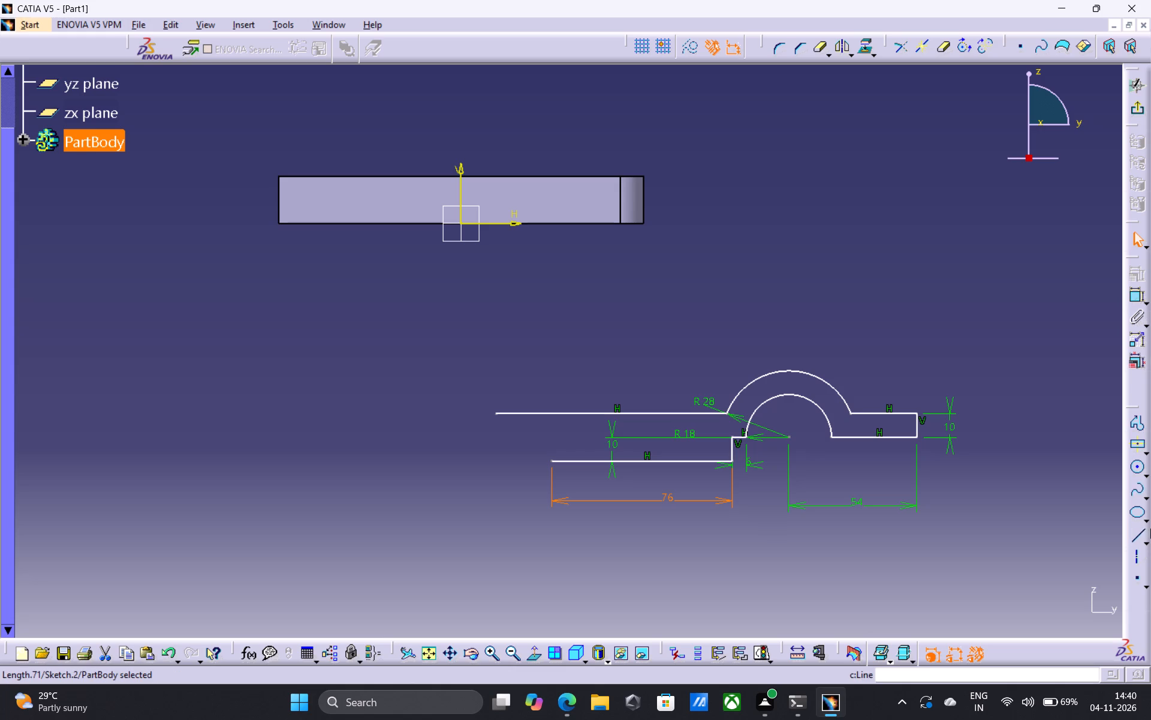
Draw a vertical line about 52 mm long upward from the free end of the 76 mm line, crossing the upper horizontal line.
left_click(1134, 540)
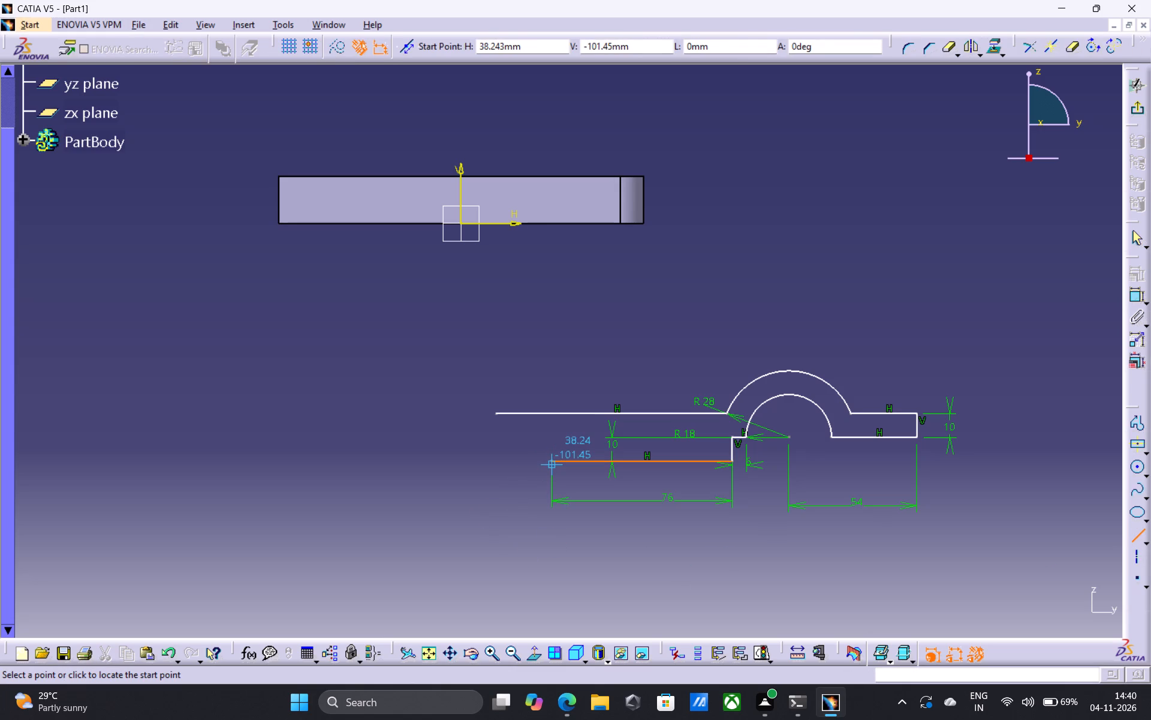
left_click_drag(552, 461, 552, 455)
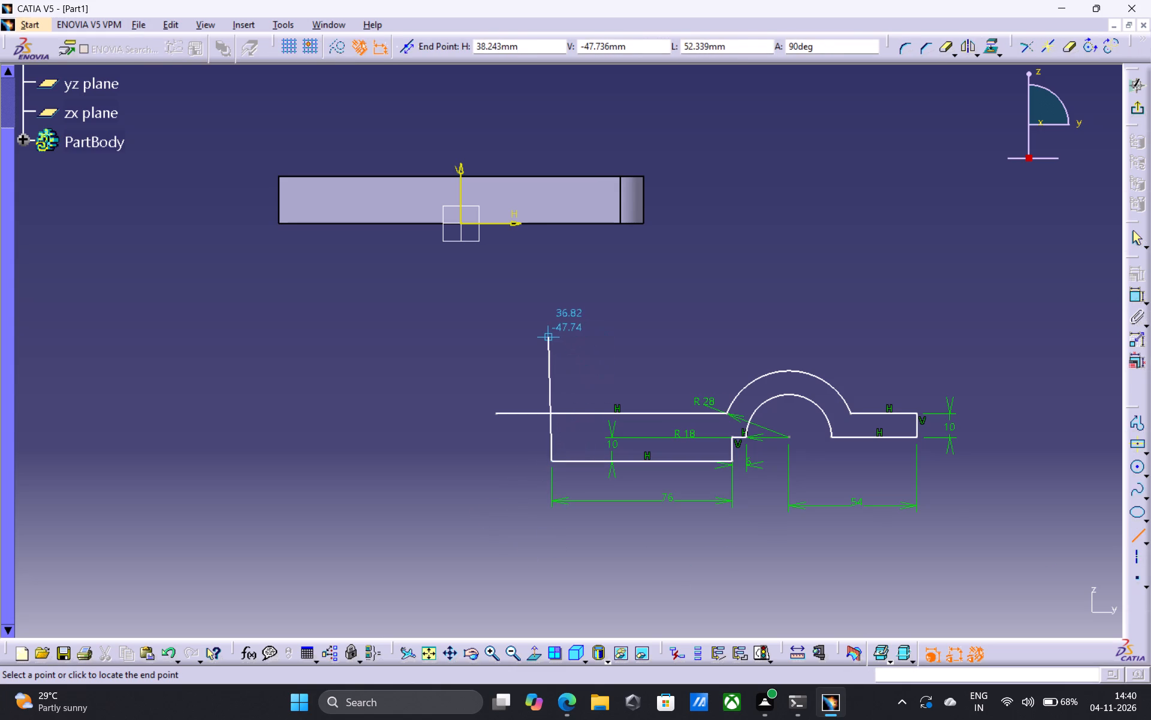
left_click(553, 337)
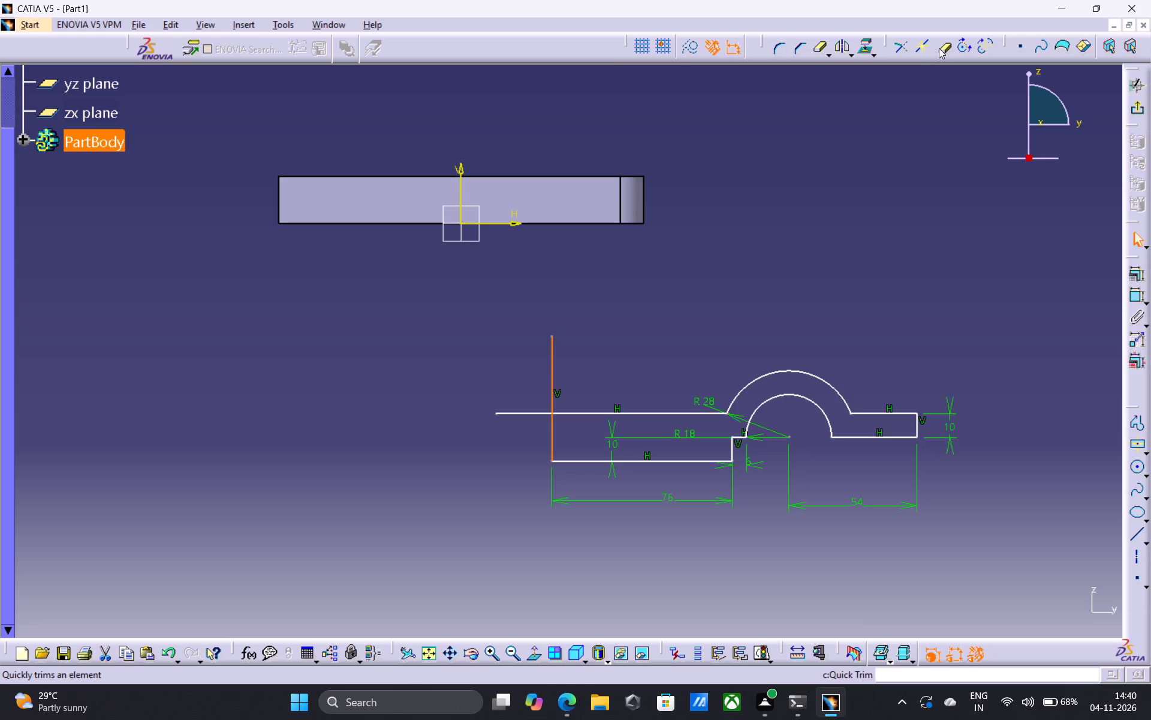
Quick Trim the new vertical line above the upper horizontal line and that line's overhang beyond the vertical, closing the arm's end.
double_click(939, 48)
left_click(553, 340)
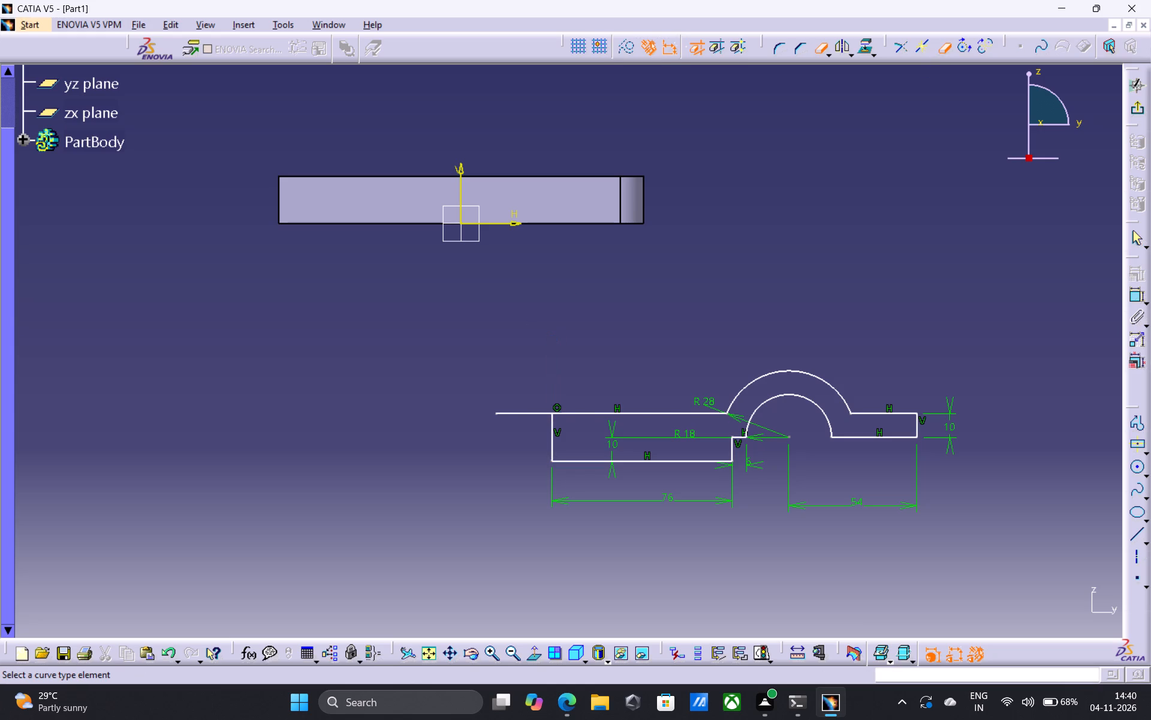
left_click(519, 412)
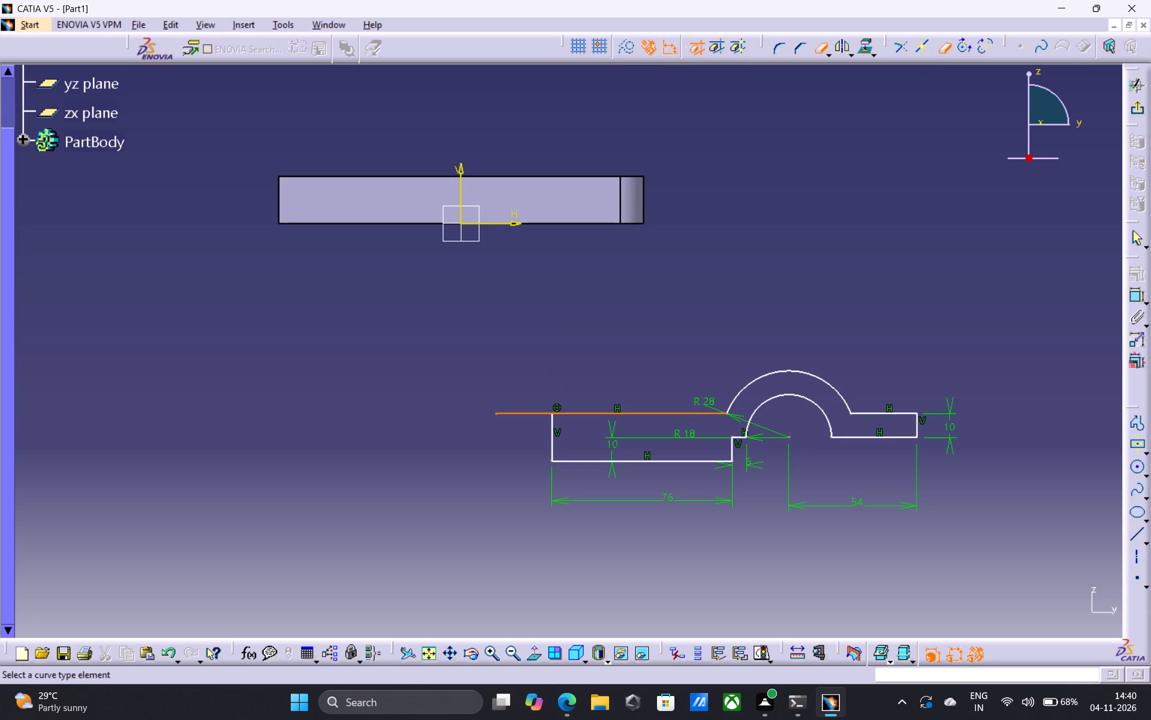
key("Escape")
key("Escape")
key("Escape")
key("Escape")
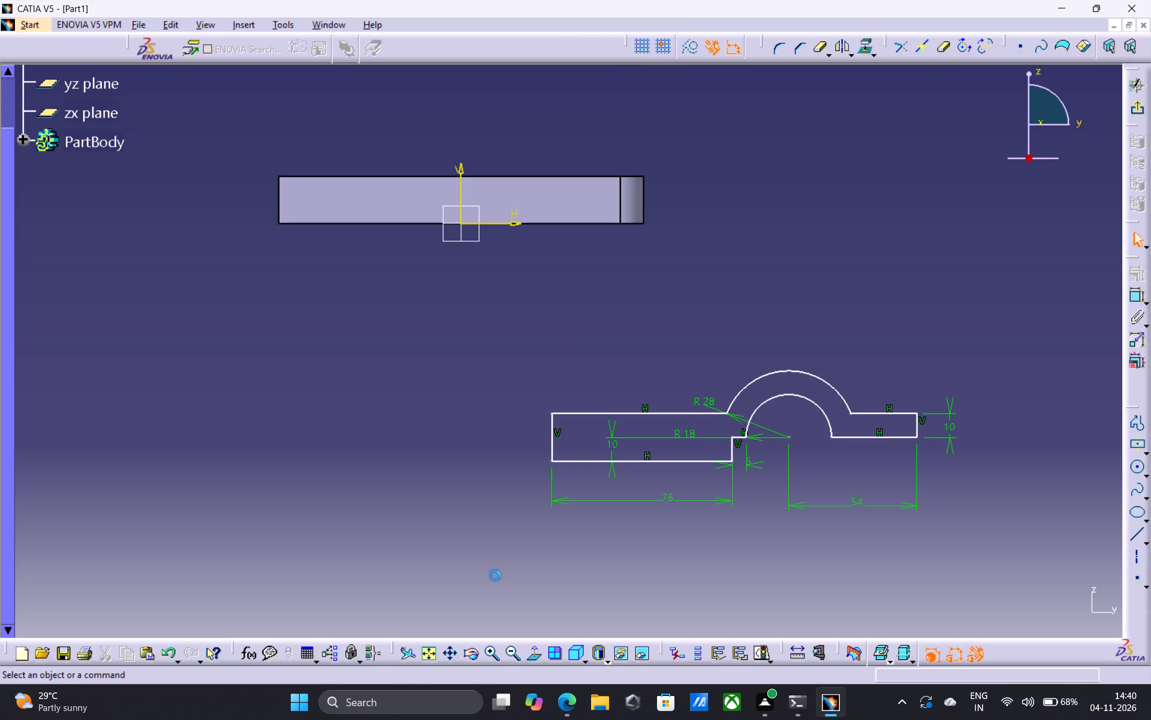
Select the whole profile with its dimensions and move it up by its arc centre so that it overlaps the base pad.
left_click_drag(496, 343, 1014, 535)
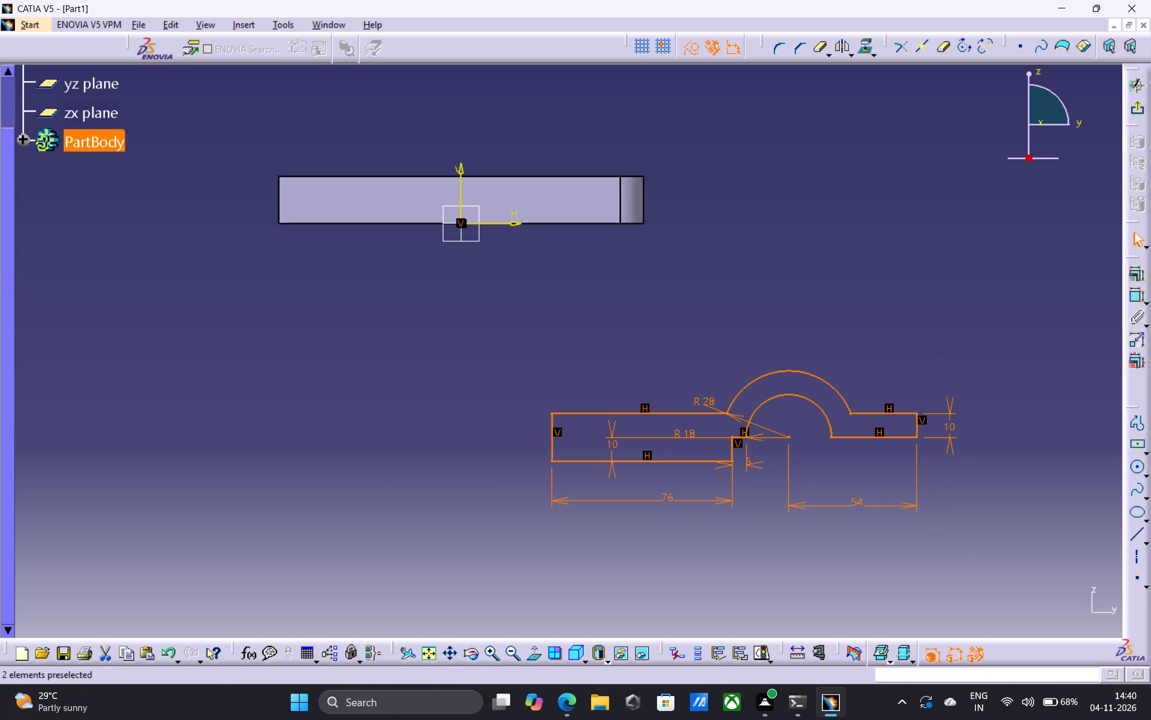
left_click_drag(790, 436, 700, 320)
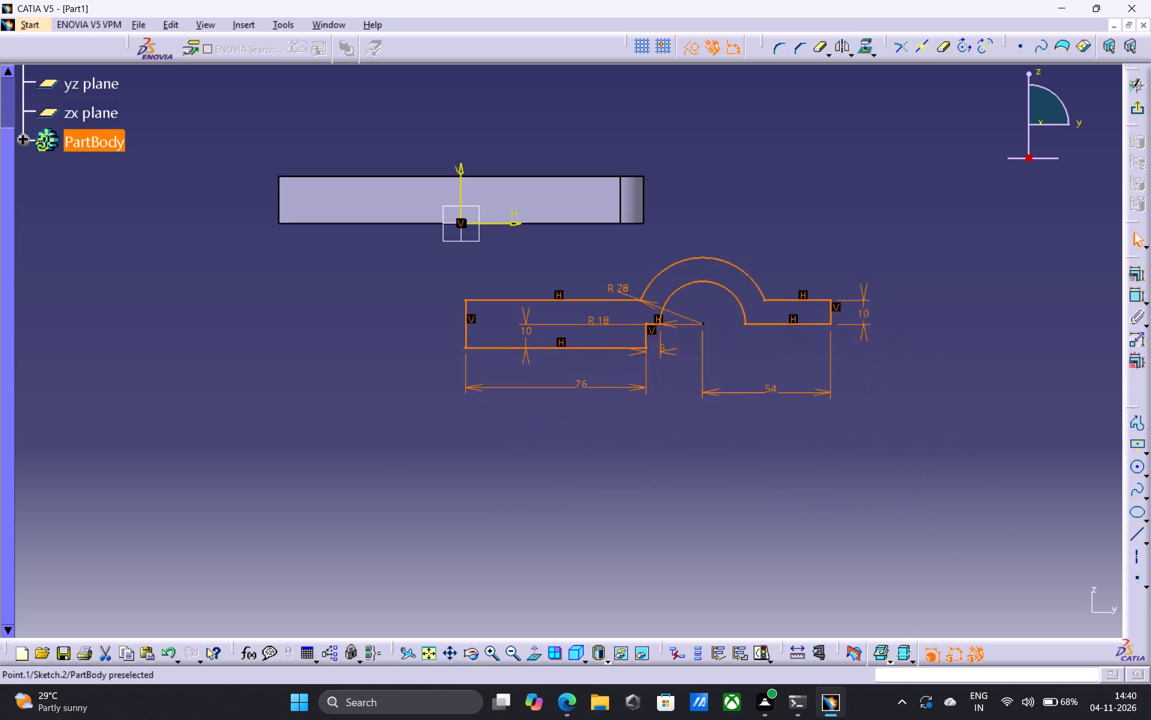
left_click_drag(700, 320, 522, 188)
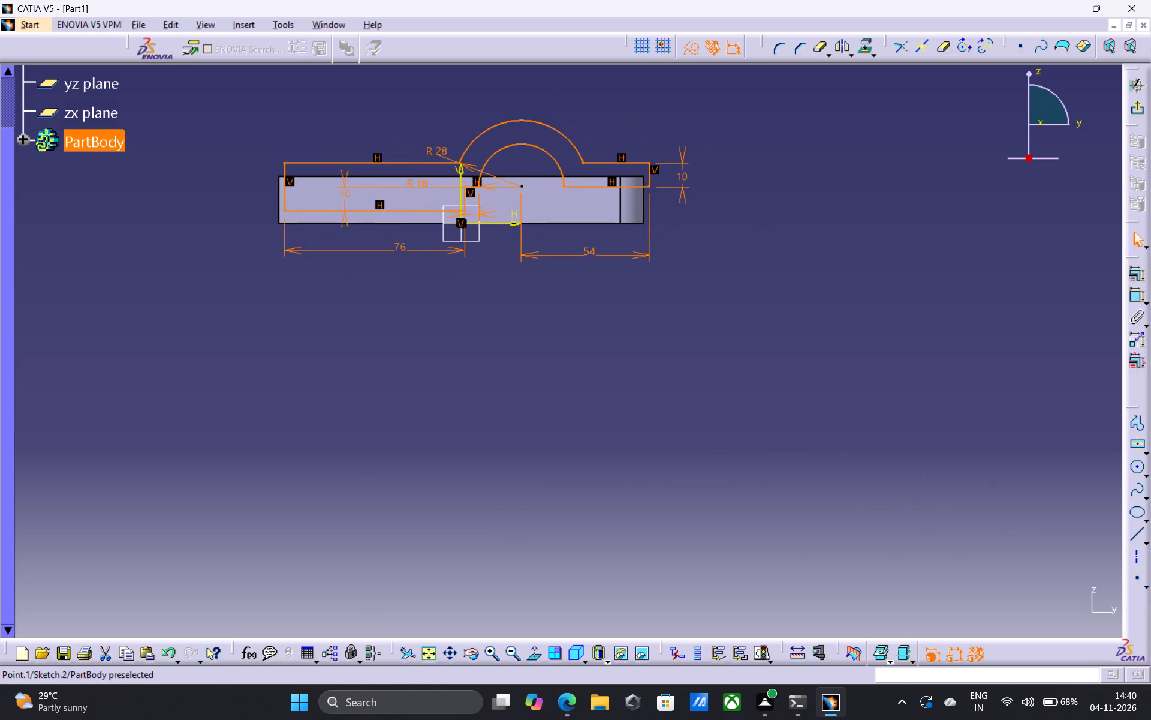
left_click_drag(522, 188, 523, 211)
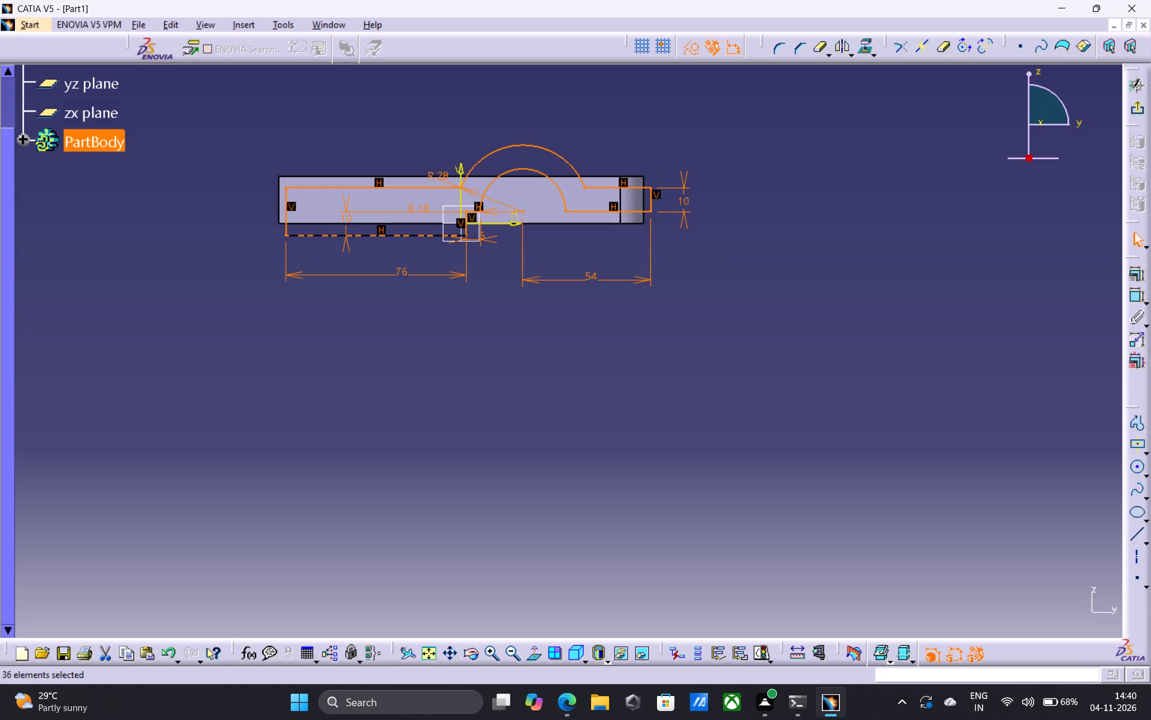
key("Escape")
key("Escape")
key("Escape")
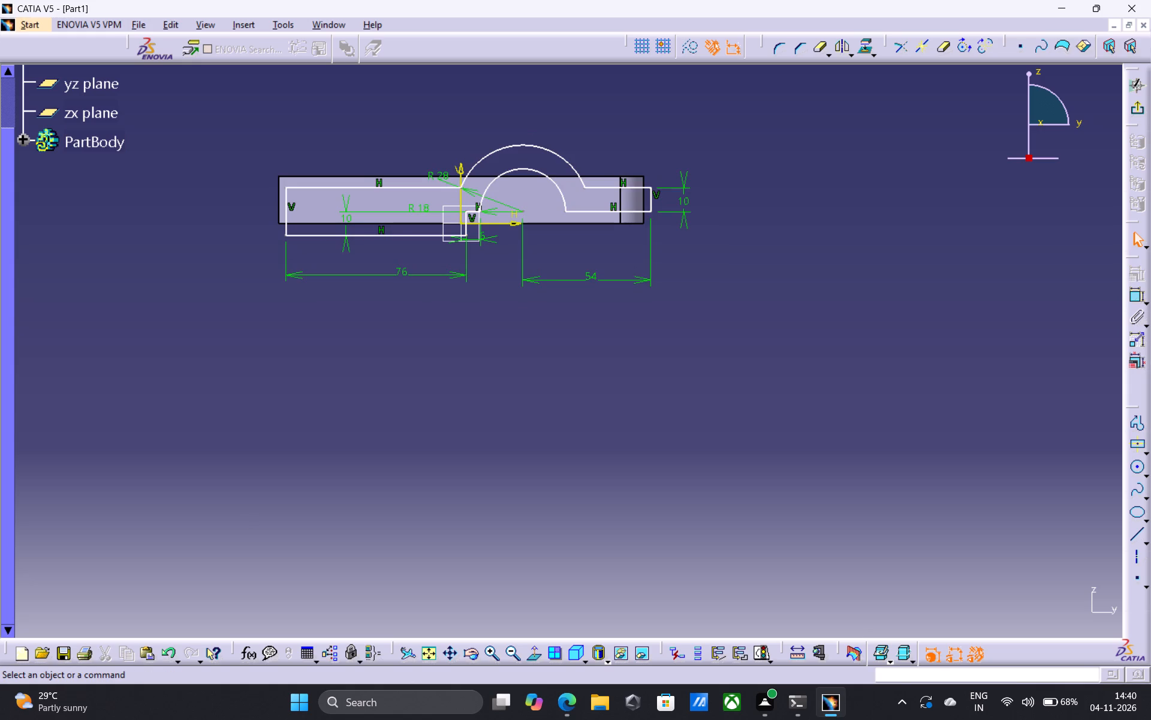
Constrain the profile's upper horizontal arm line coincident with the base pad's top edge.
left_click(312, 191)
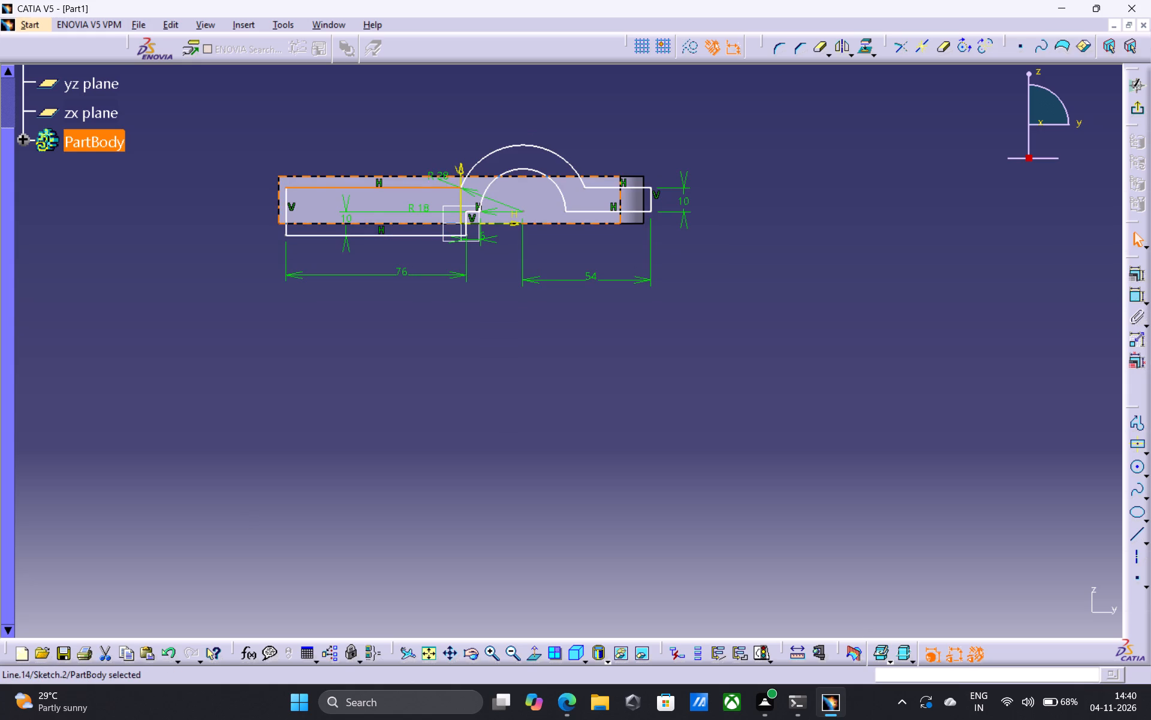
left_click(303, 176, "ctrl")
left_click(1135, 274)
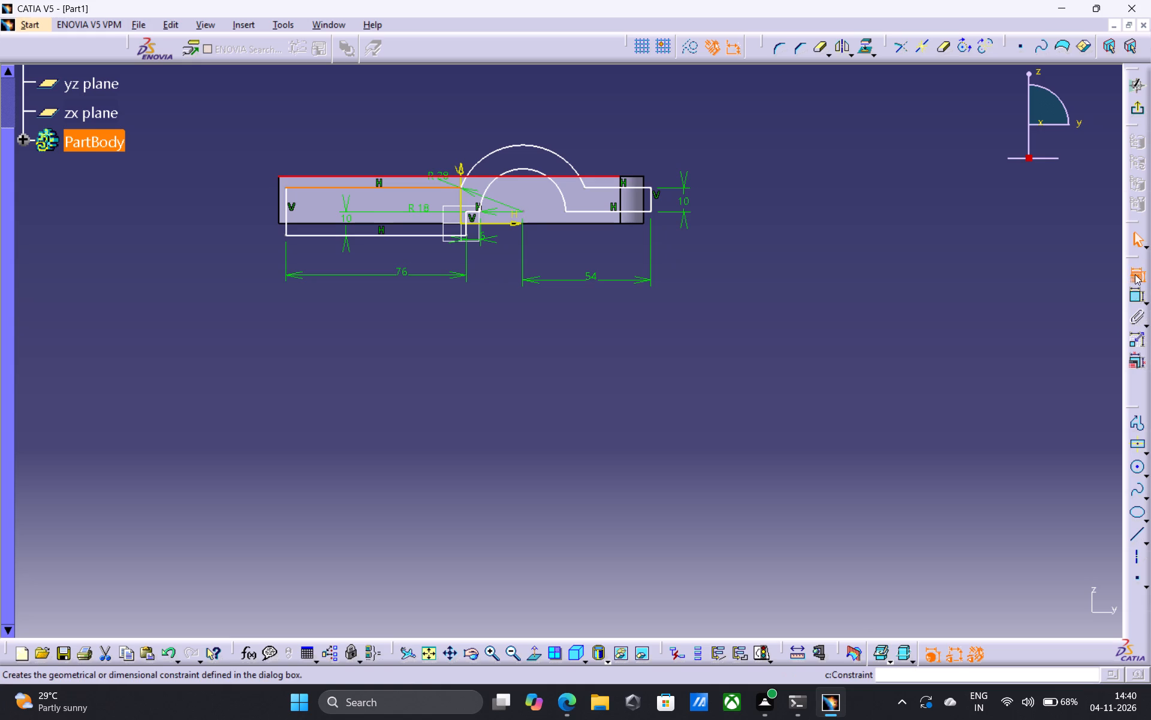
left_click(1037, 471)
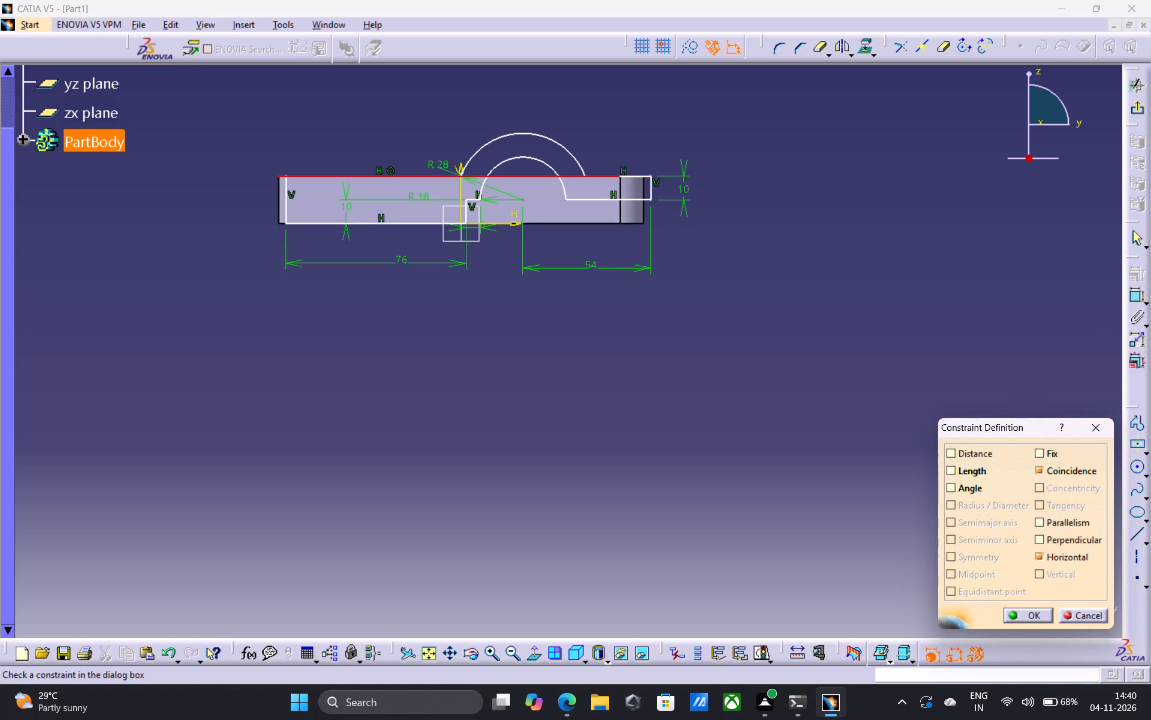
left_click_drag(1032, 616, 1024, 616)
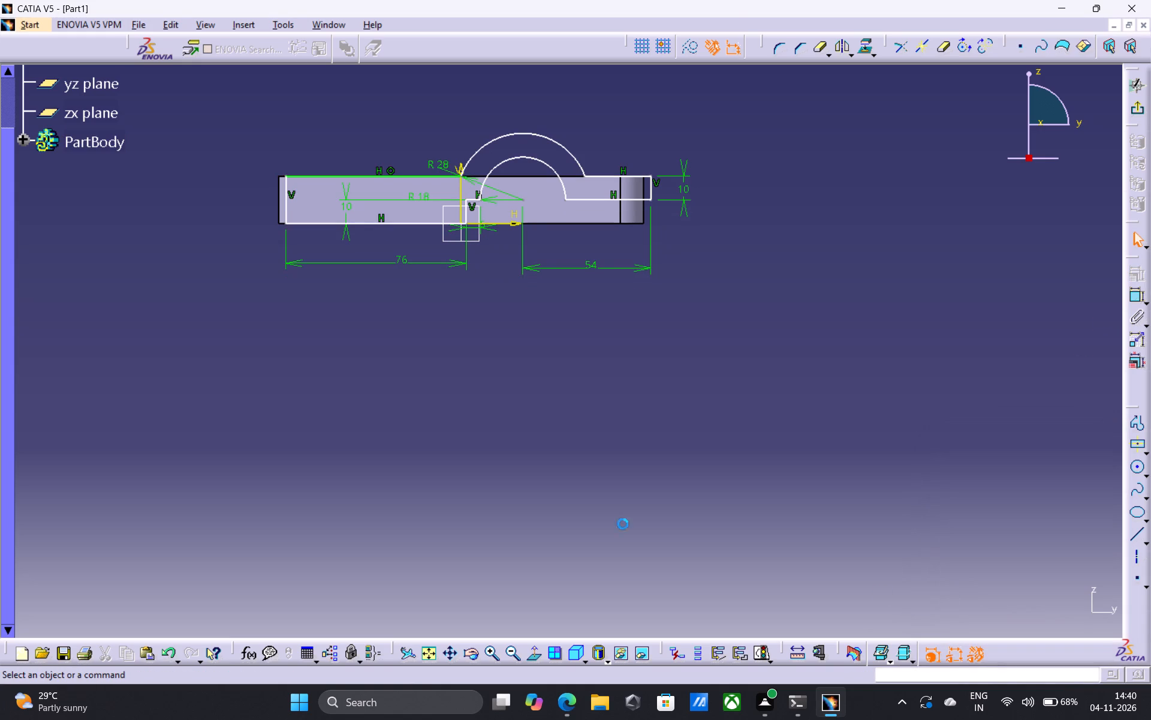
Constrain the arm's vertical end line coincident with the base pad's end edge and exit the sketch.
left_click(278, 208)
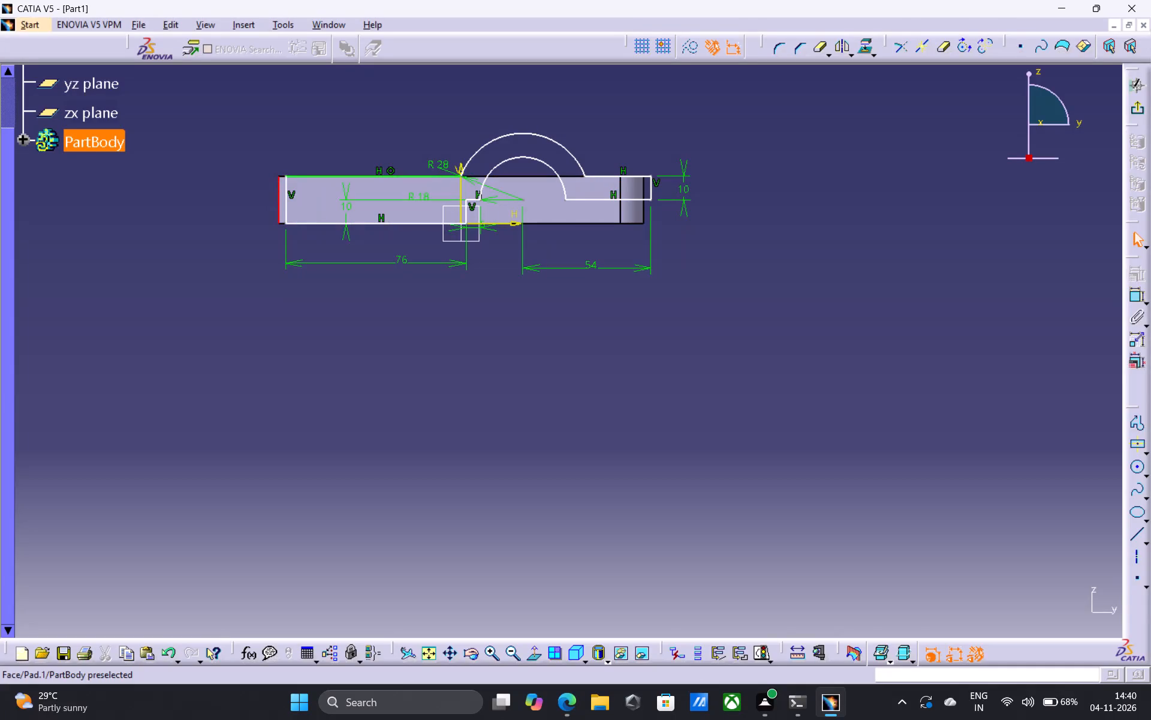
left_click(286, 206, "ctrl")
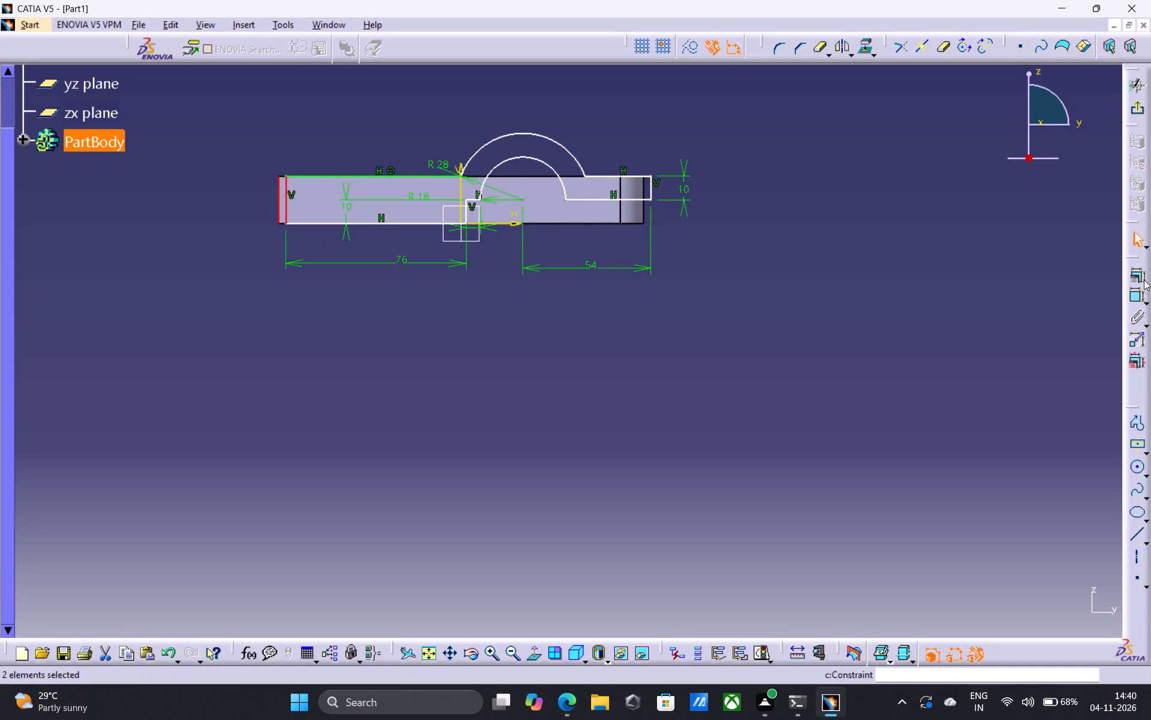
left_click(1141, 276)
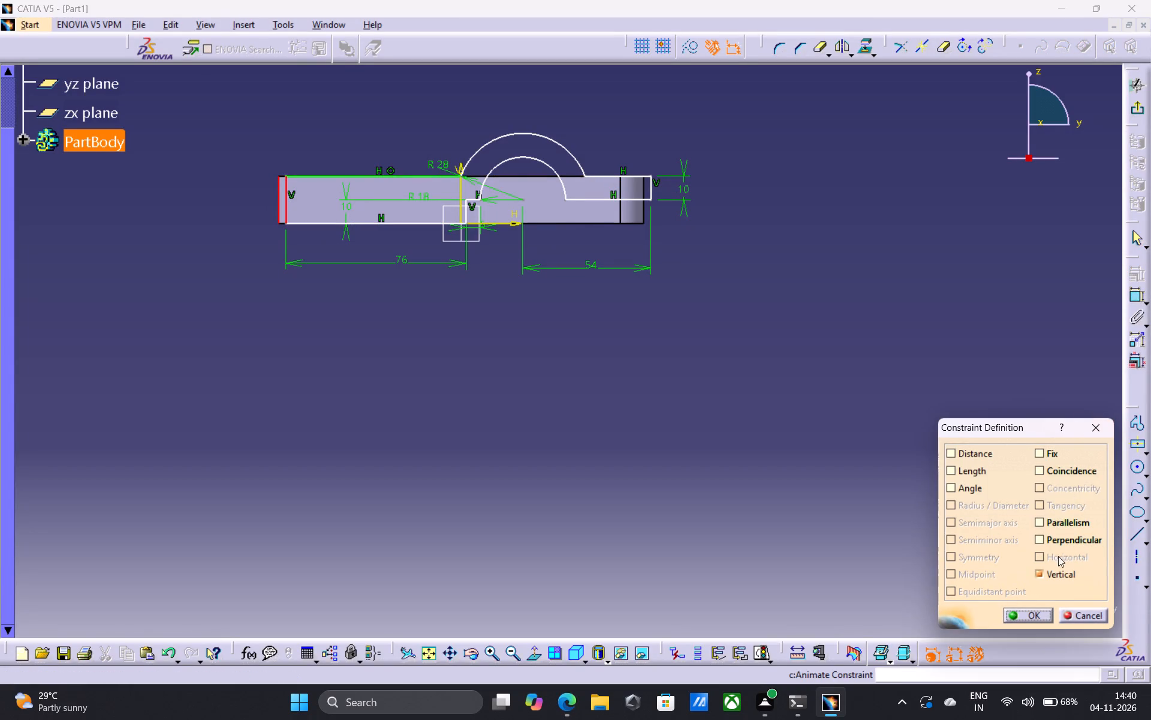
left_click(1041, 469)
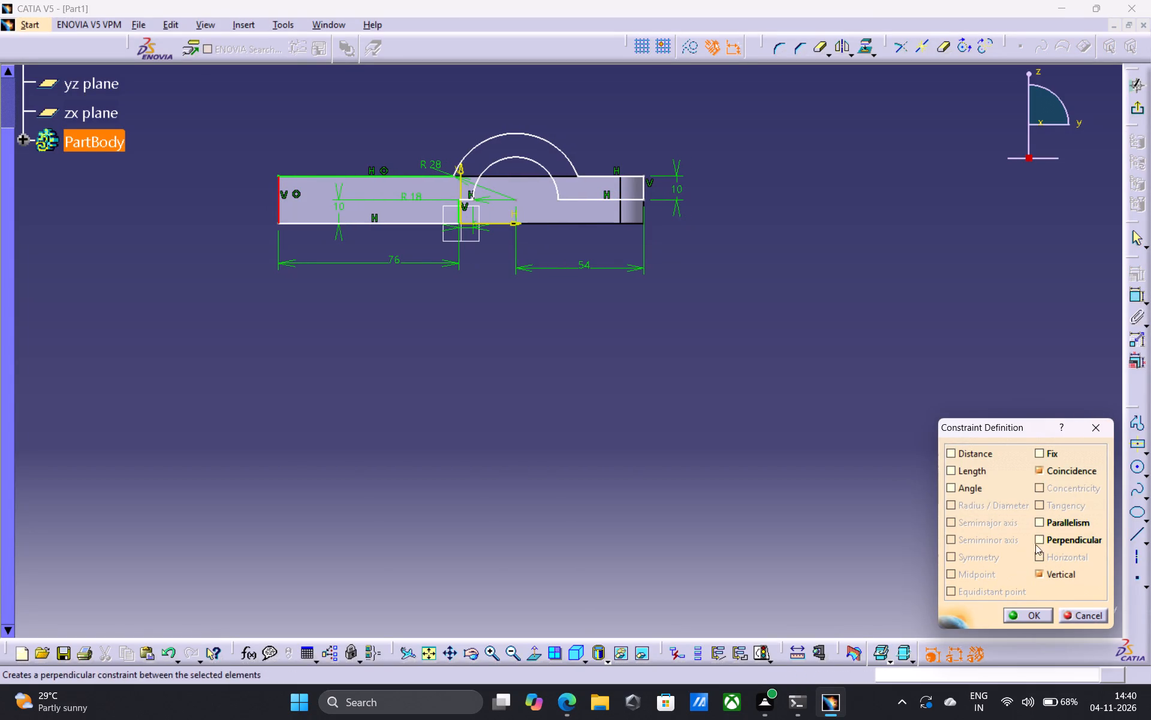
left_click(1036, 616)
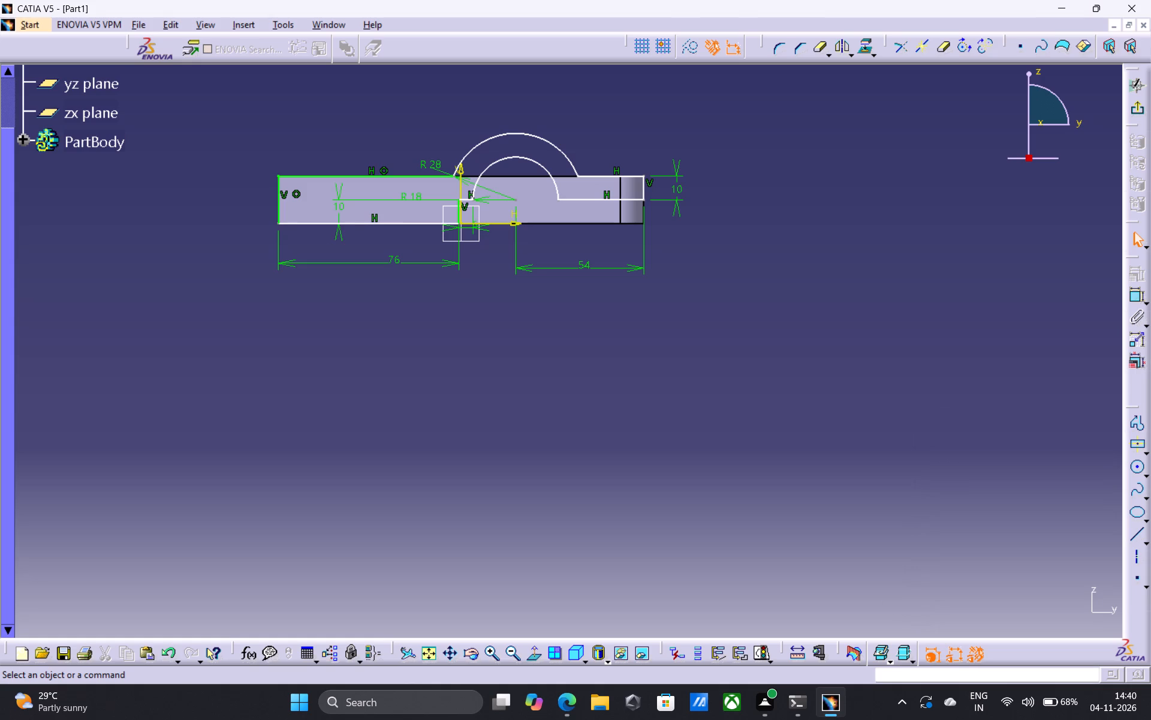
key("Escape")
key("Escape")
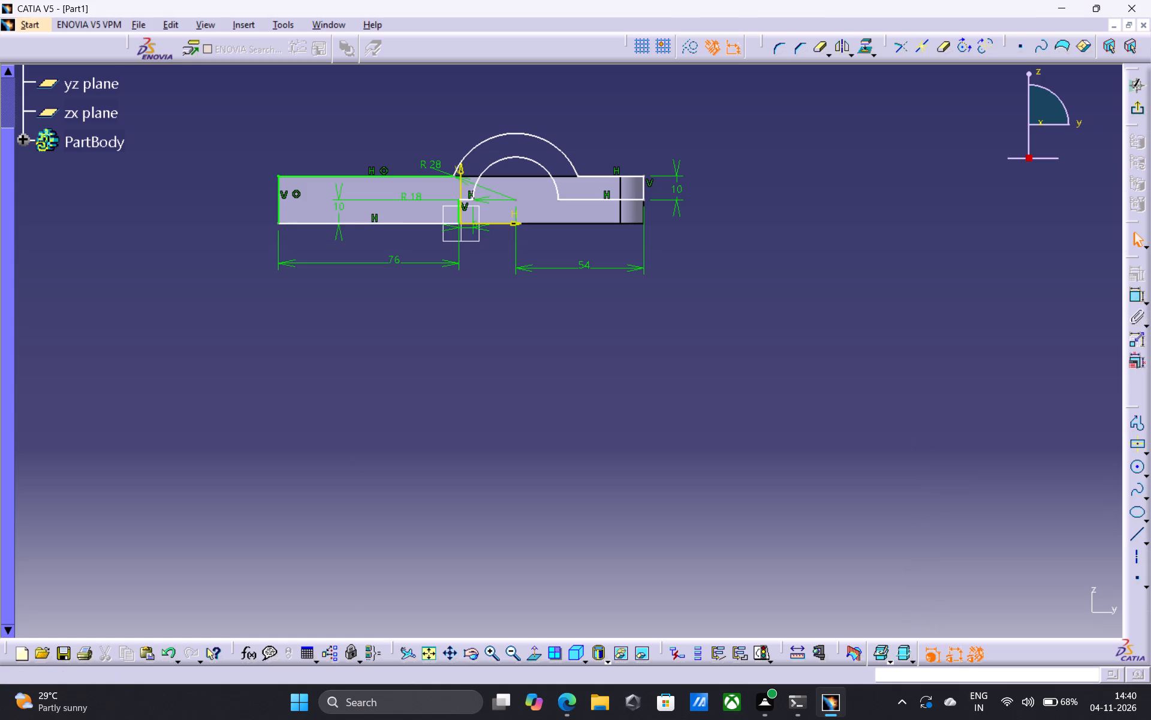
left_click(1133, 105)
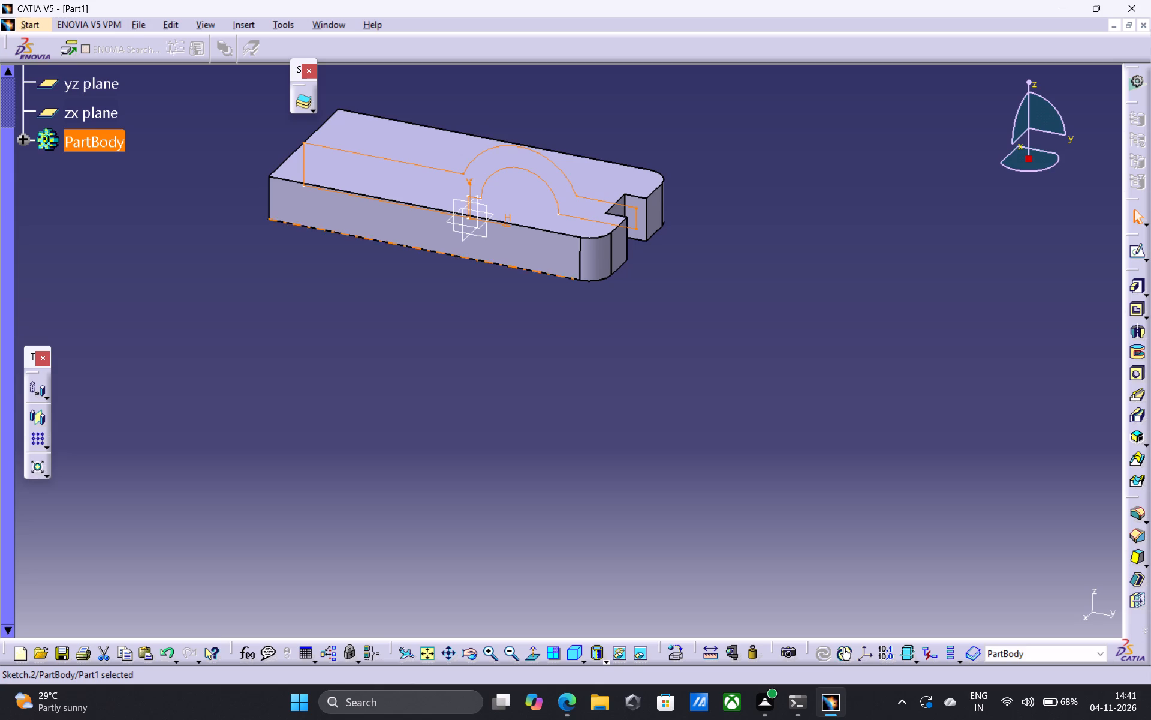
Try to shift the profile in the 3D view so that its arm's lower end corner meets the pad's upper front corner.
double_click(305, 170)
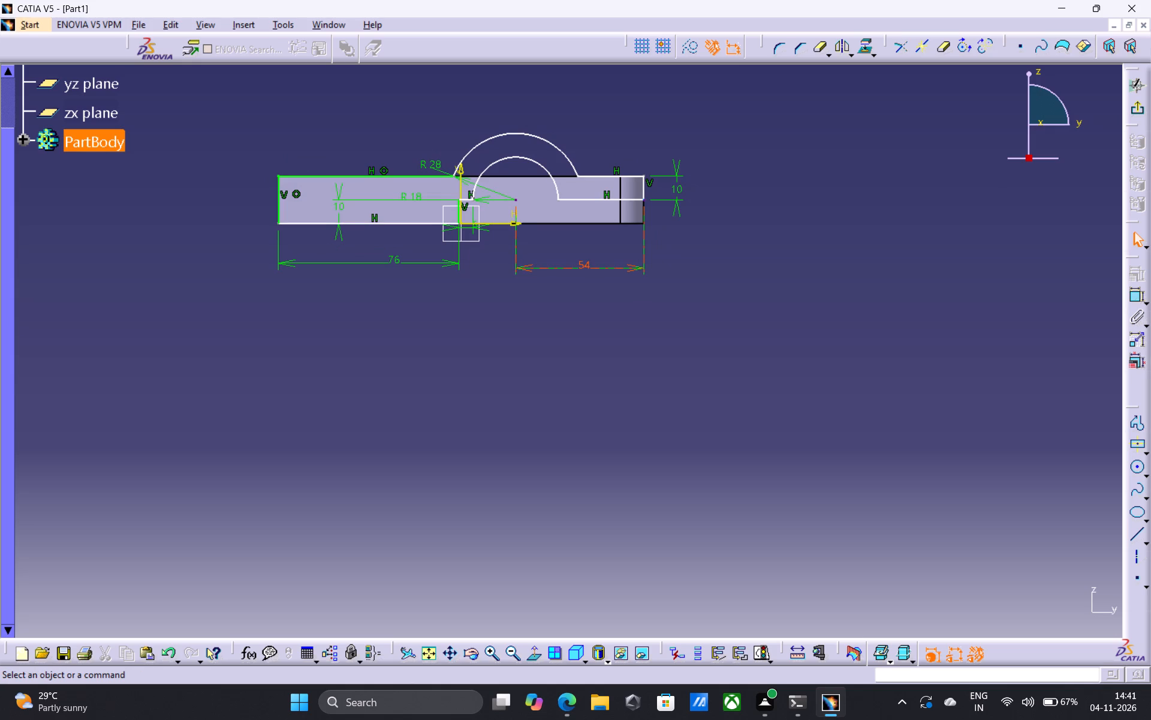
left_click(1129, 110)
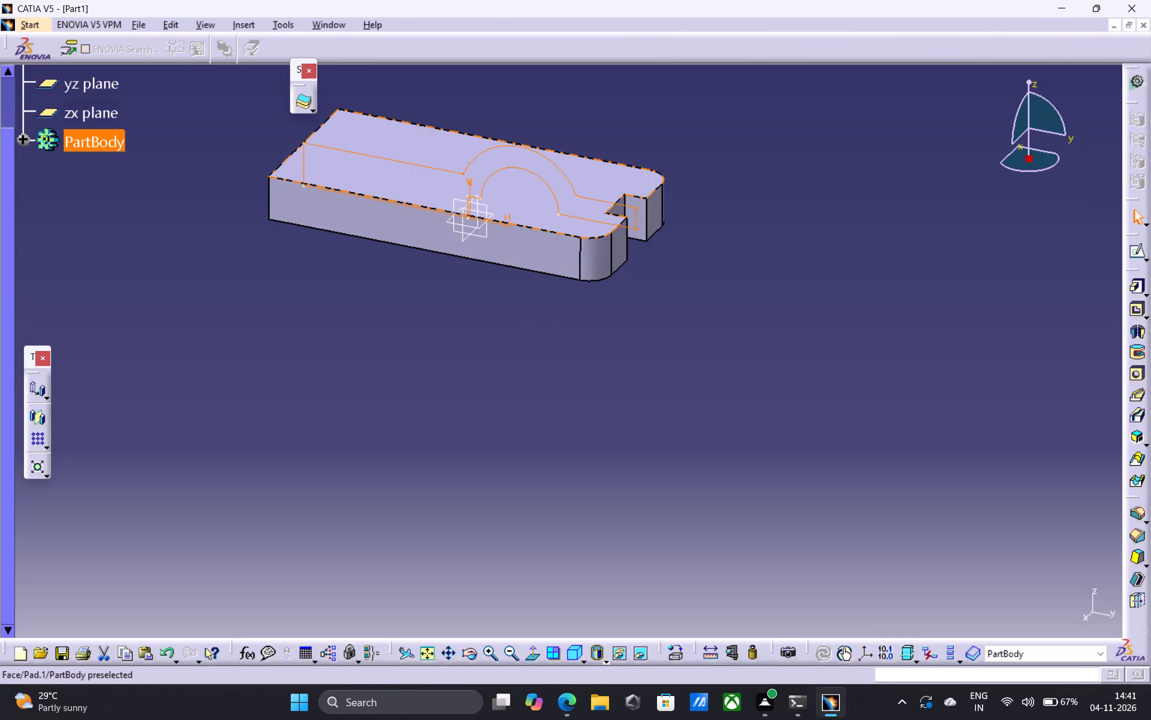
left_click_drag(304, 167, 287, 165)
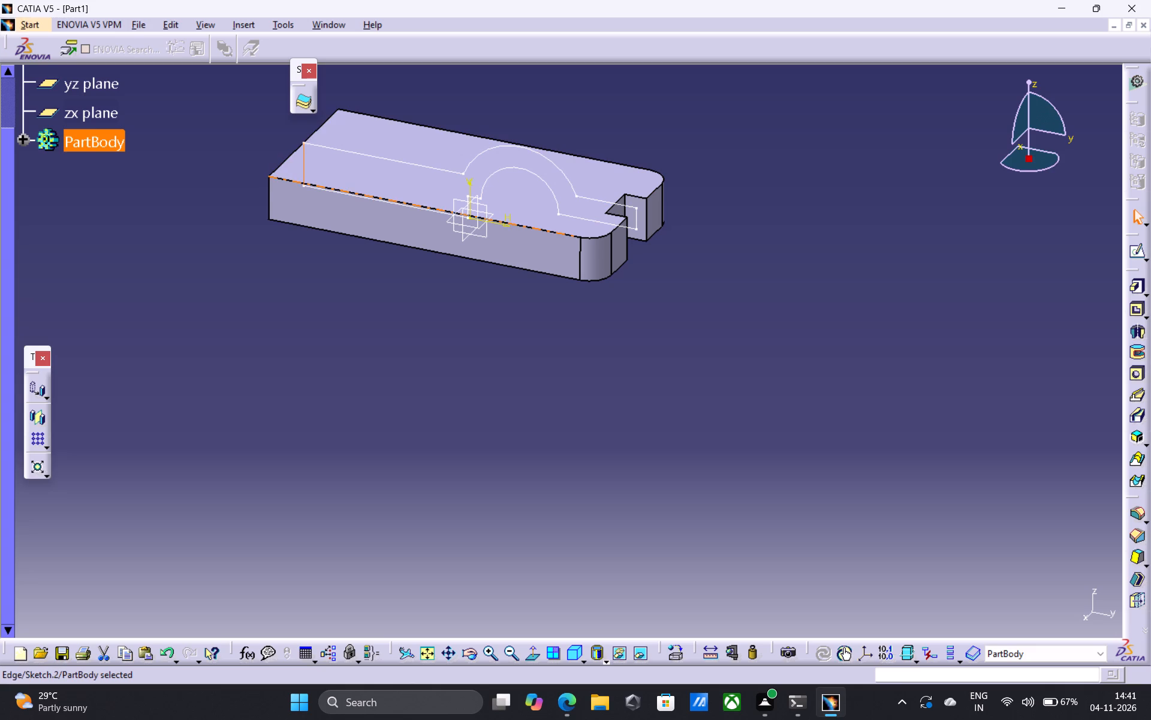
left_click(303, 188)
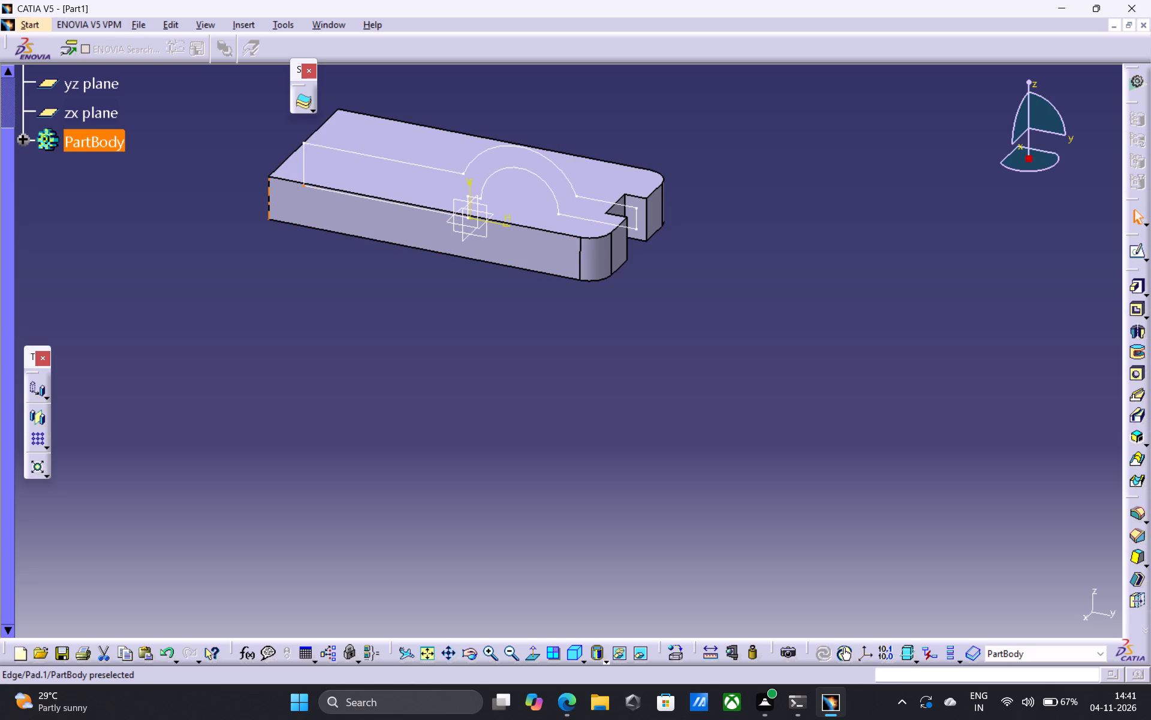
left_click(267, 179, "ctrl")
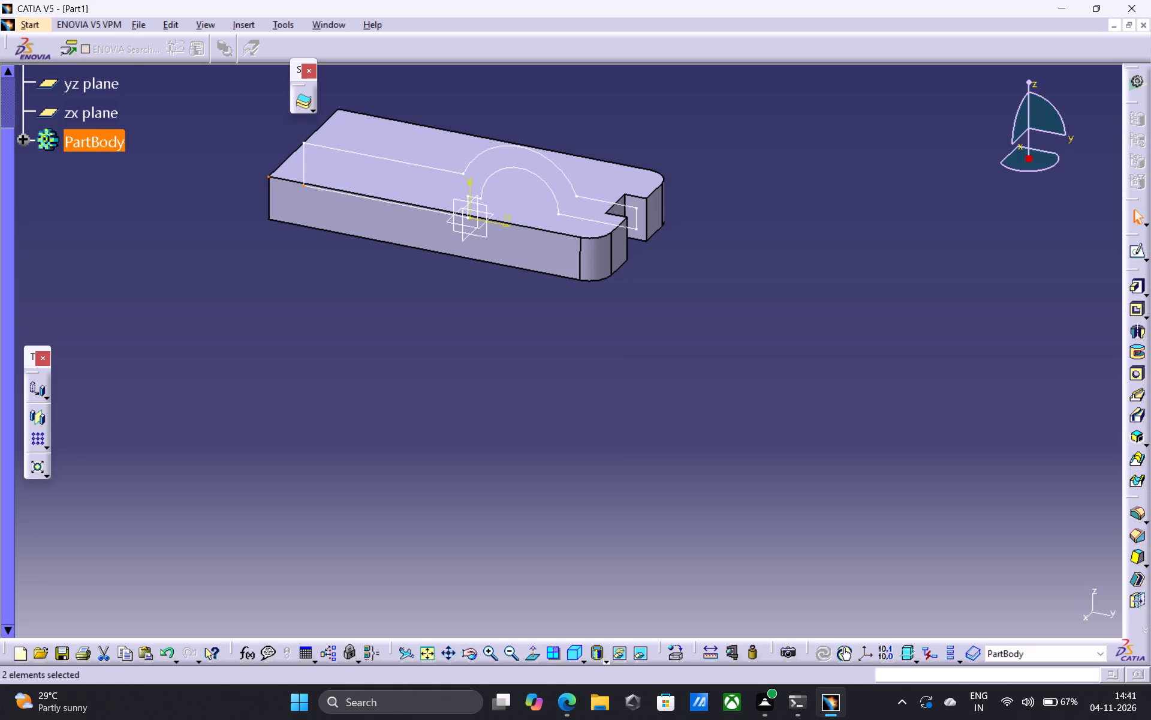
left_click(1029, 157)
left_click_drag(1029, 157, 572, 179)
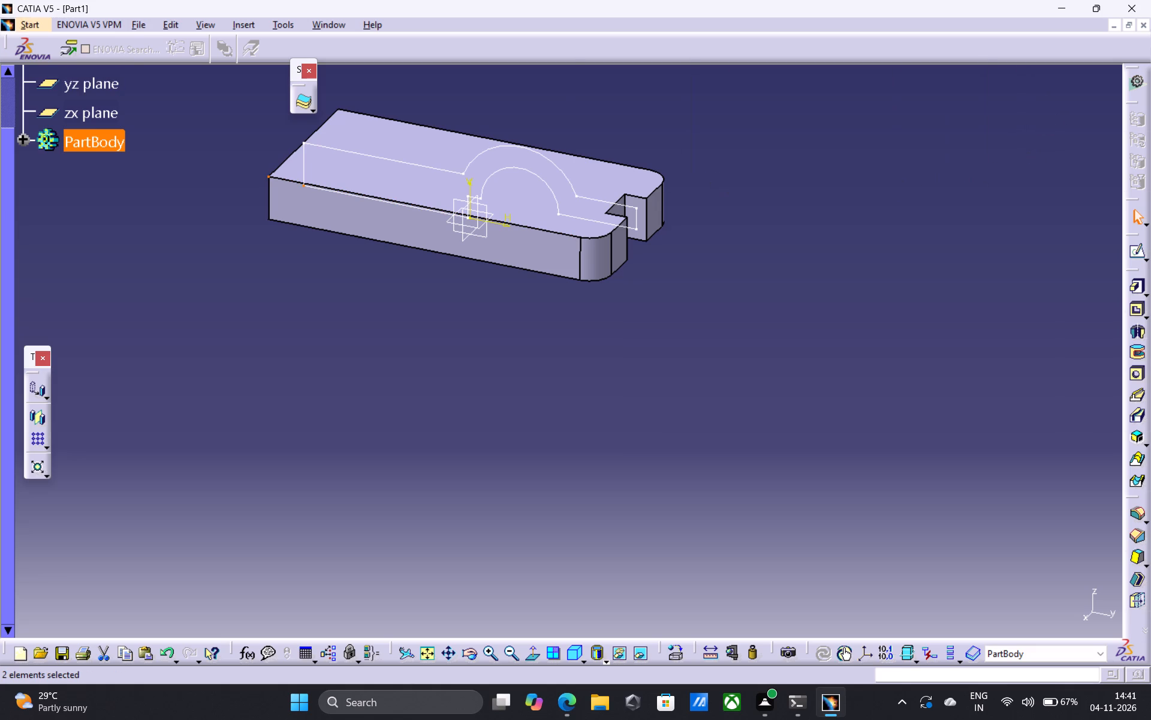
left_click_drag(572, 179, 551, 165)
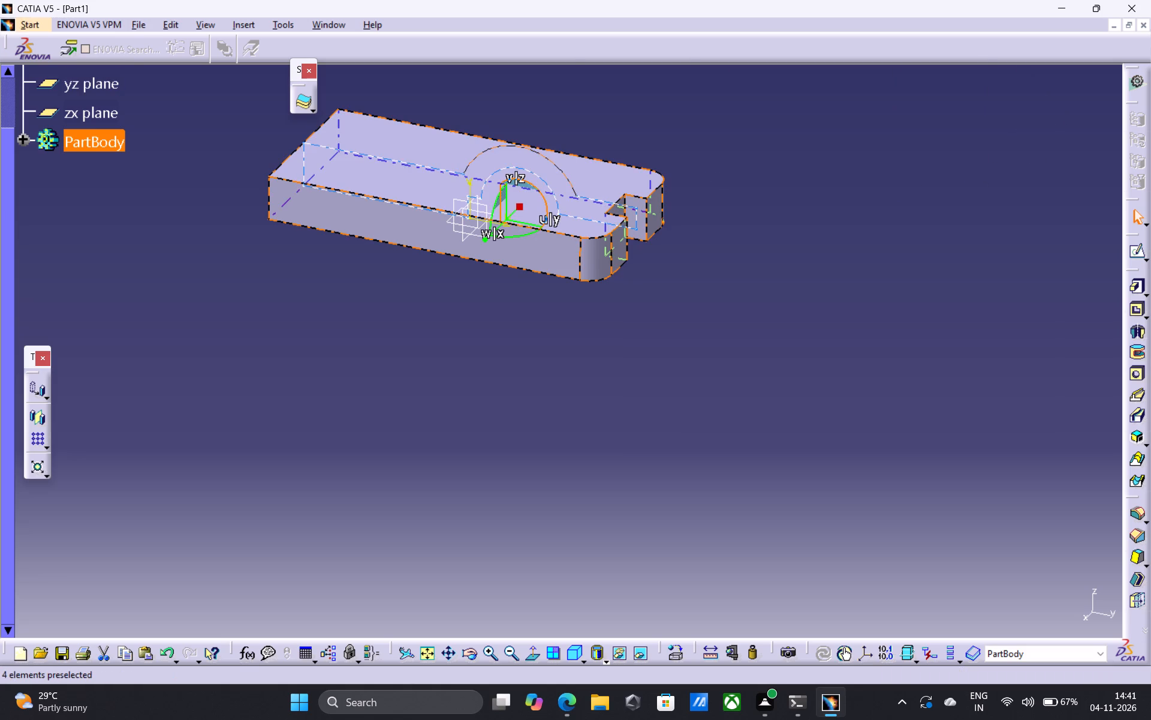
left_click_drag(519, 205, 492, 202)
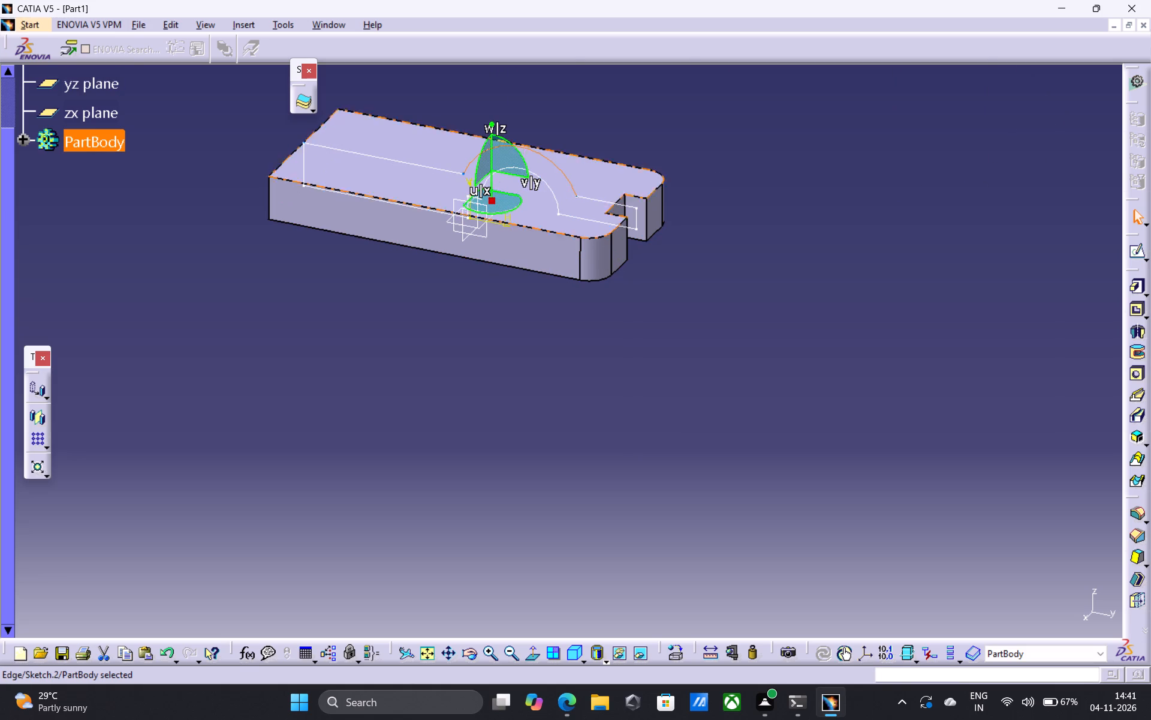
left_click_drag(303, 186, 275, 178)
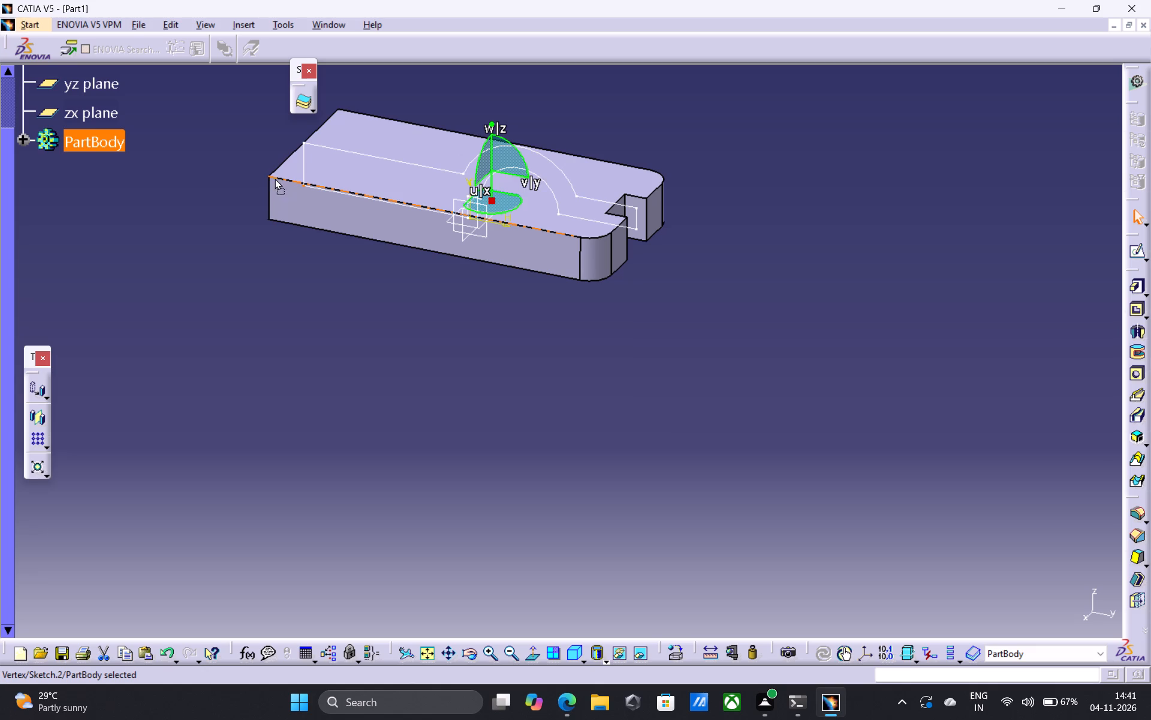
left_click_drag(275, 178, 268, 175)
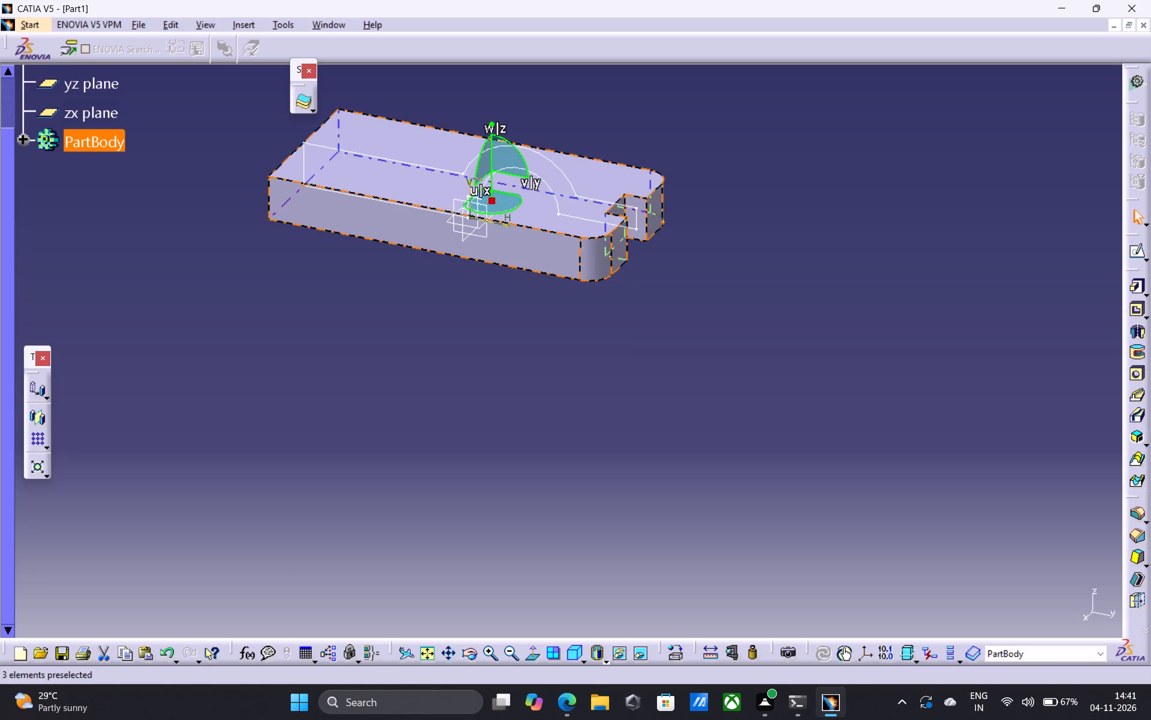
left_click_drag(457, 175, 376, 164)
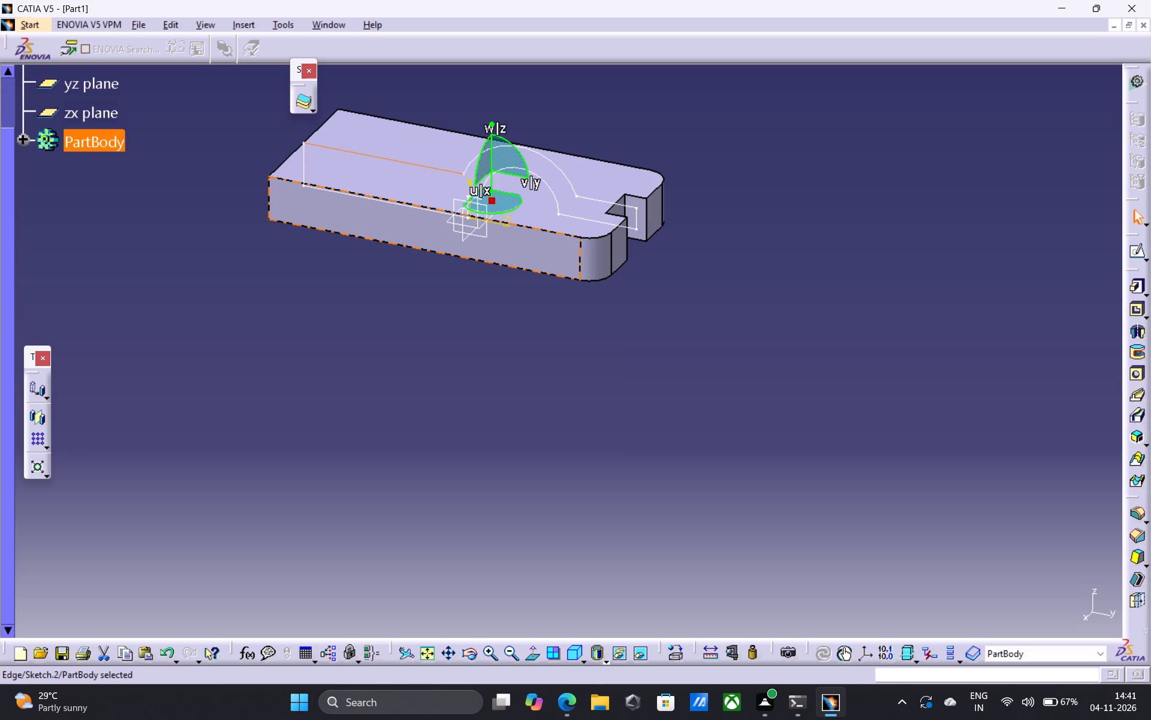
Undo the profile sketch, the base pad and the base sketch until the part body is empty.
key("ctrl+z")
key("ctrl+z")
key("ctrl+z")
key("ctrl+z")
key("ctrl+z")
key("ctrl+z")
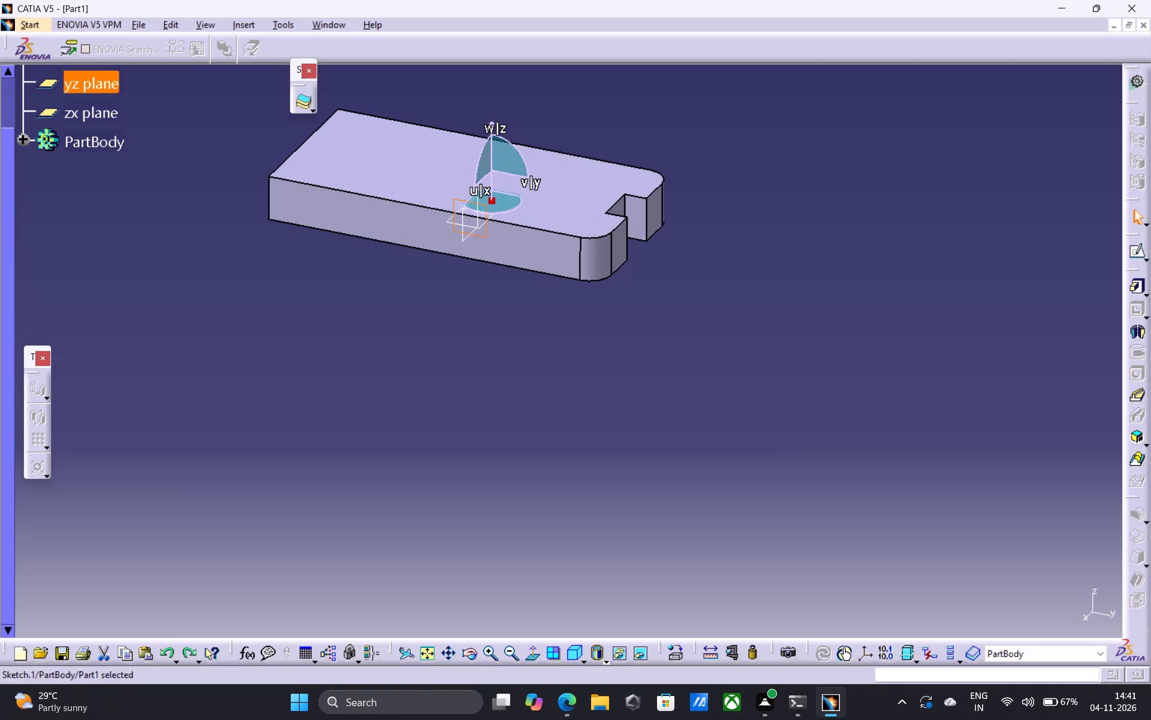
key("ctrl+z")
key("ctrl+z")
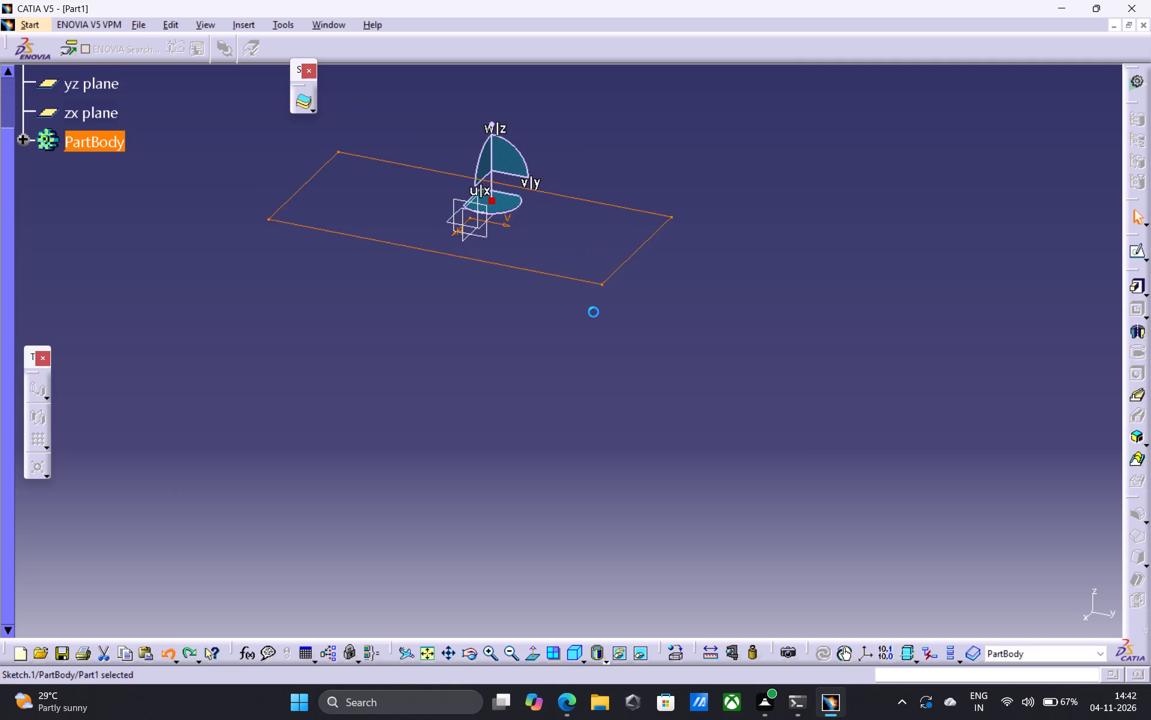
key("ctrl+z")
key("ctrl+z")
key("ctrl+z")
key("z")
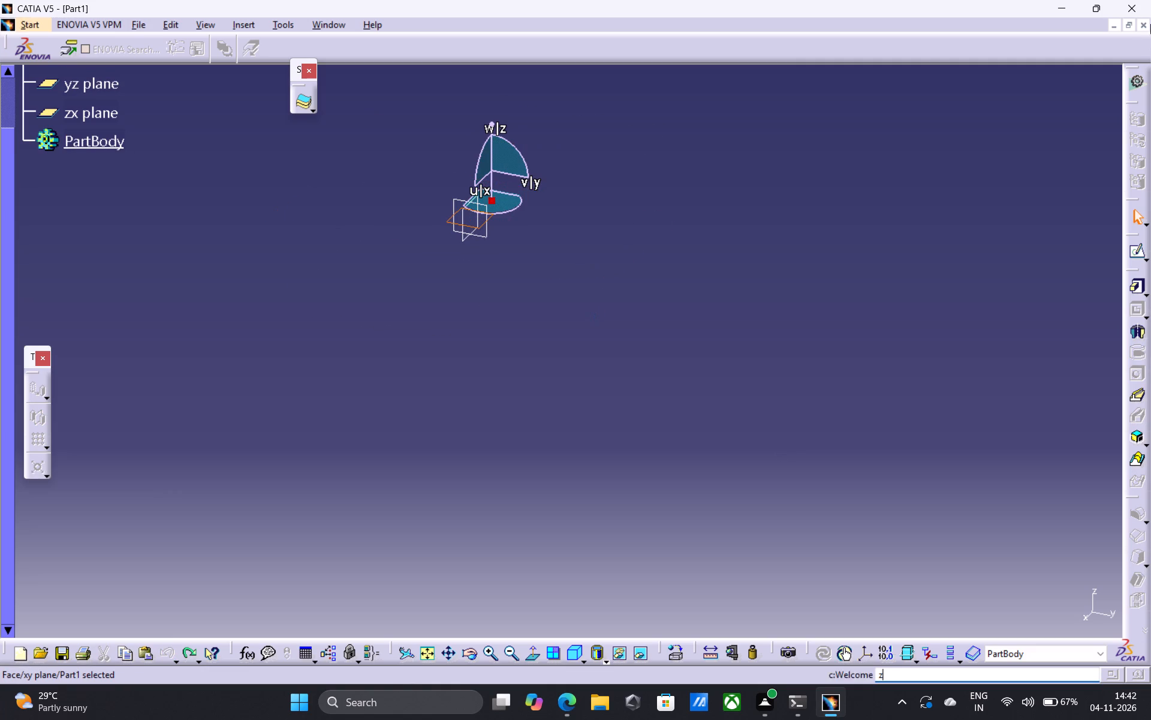
Close the emptied part and create a new part in Part Design, accepting the proposed part name.
left_click(1144, 23)
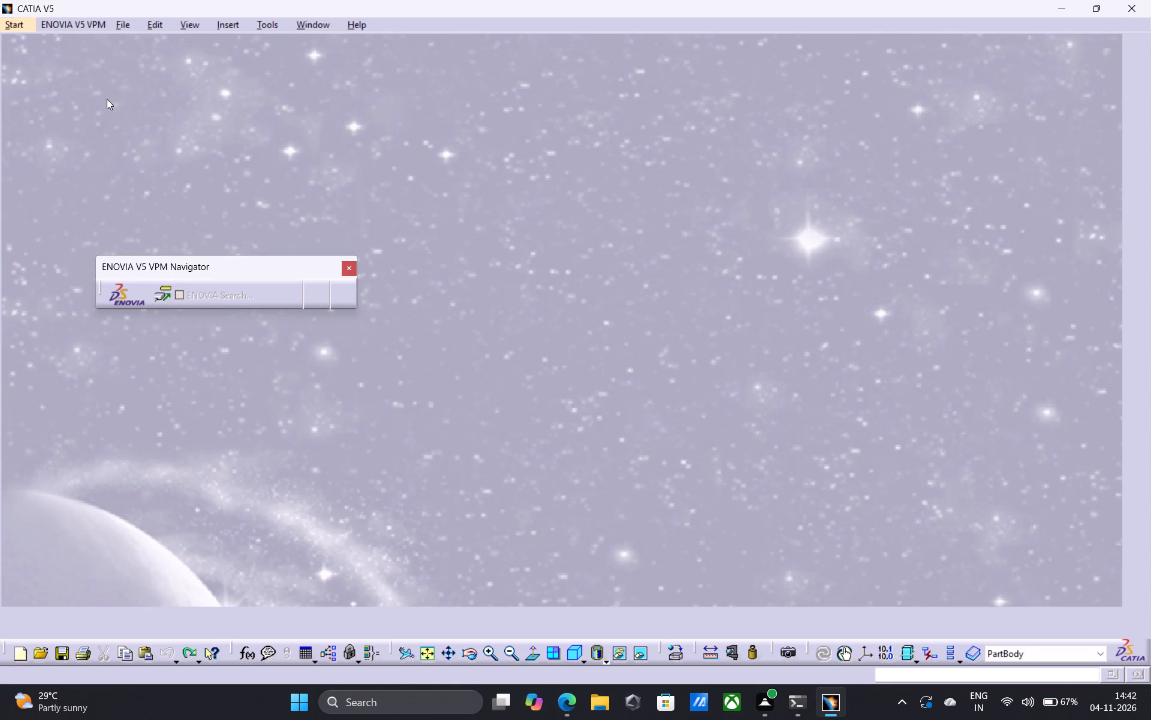
left_click(10, 35)
left_click(16, 28)
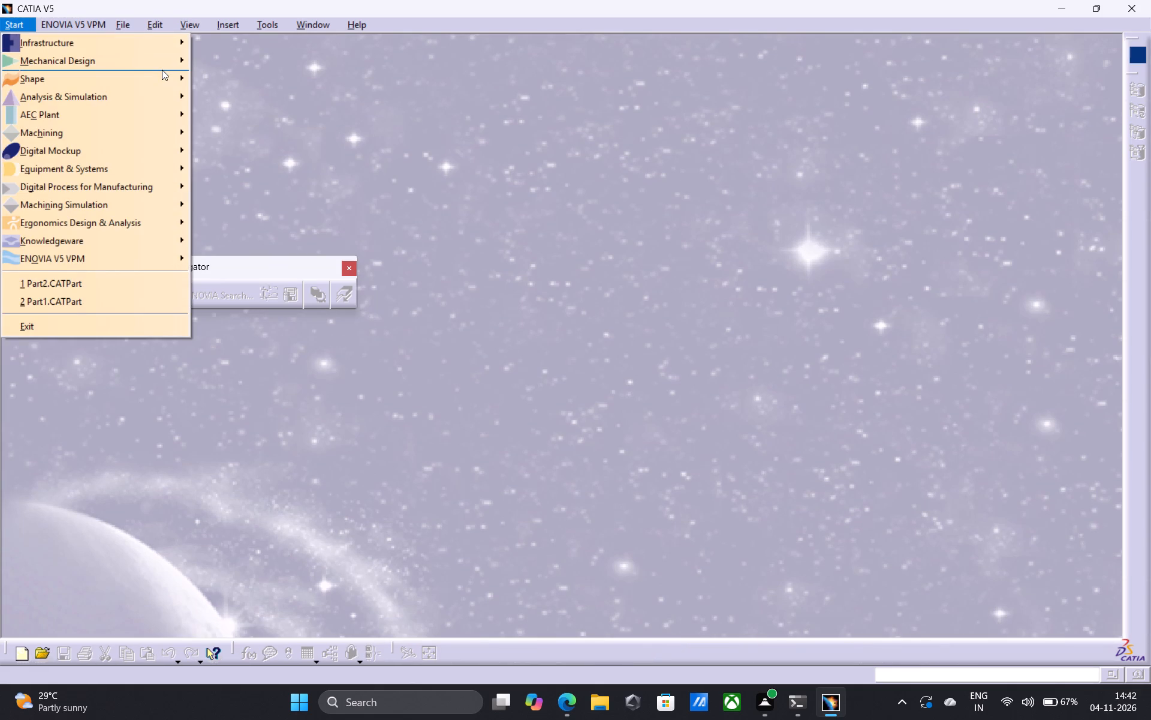
left_click(172, 65)
left_click(219, 64)
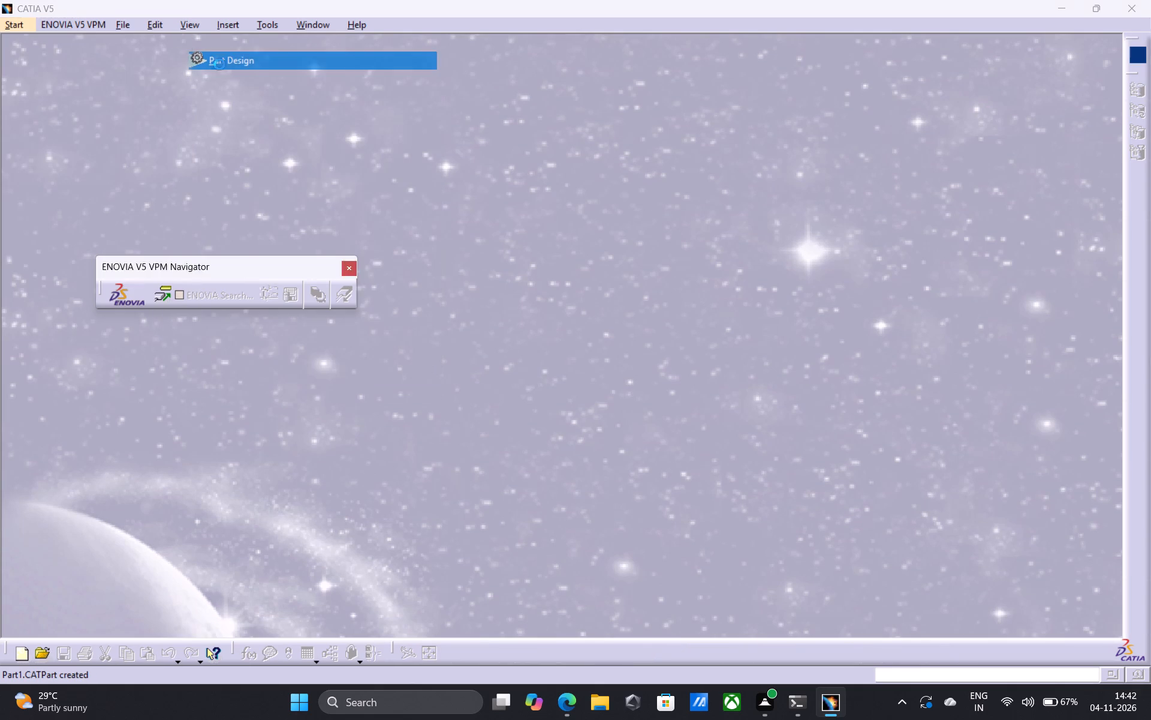
left_click(1049, 614)
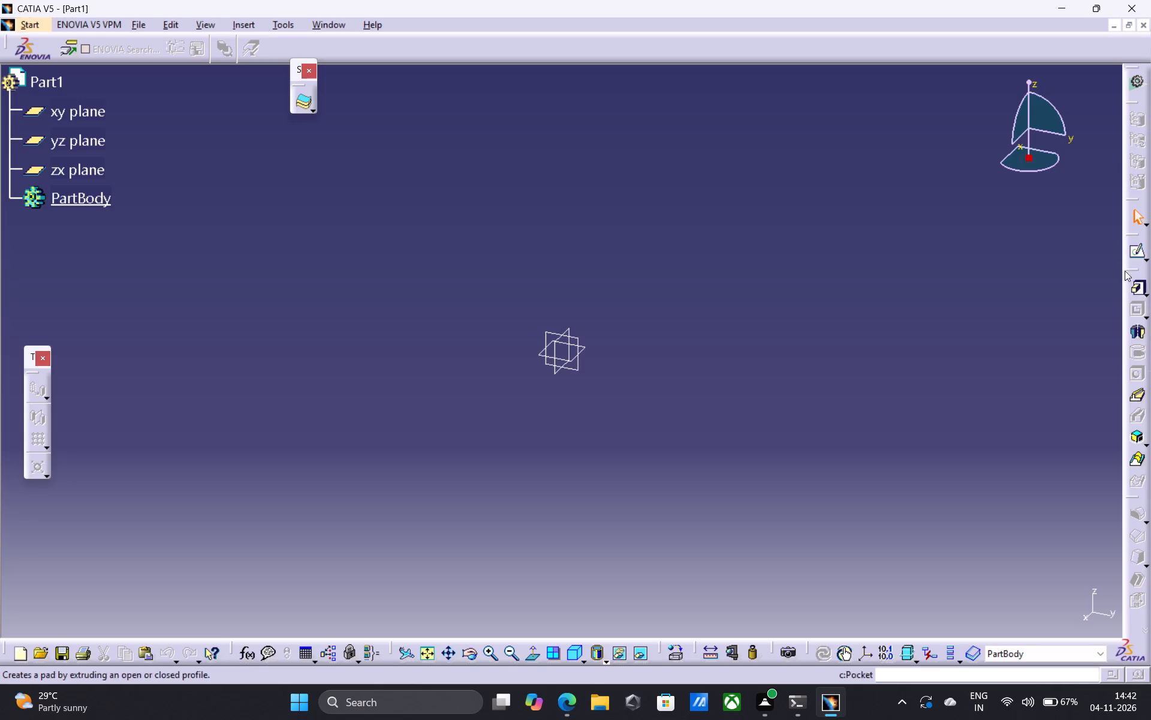
Sketch a centred rectangle about 48 mm wide and 133 mm high on the xy plane, centred on the origin.
left_click(585, 349)
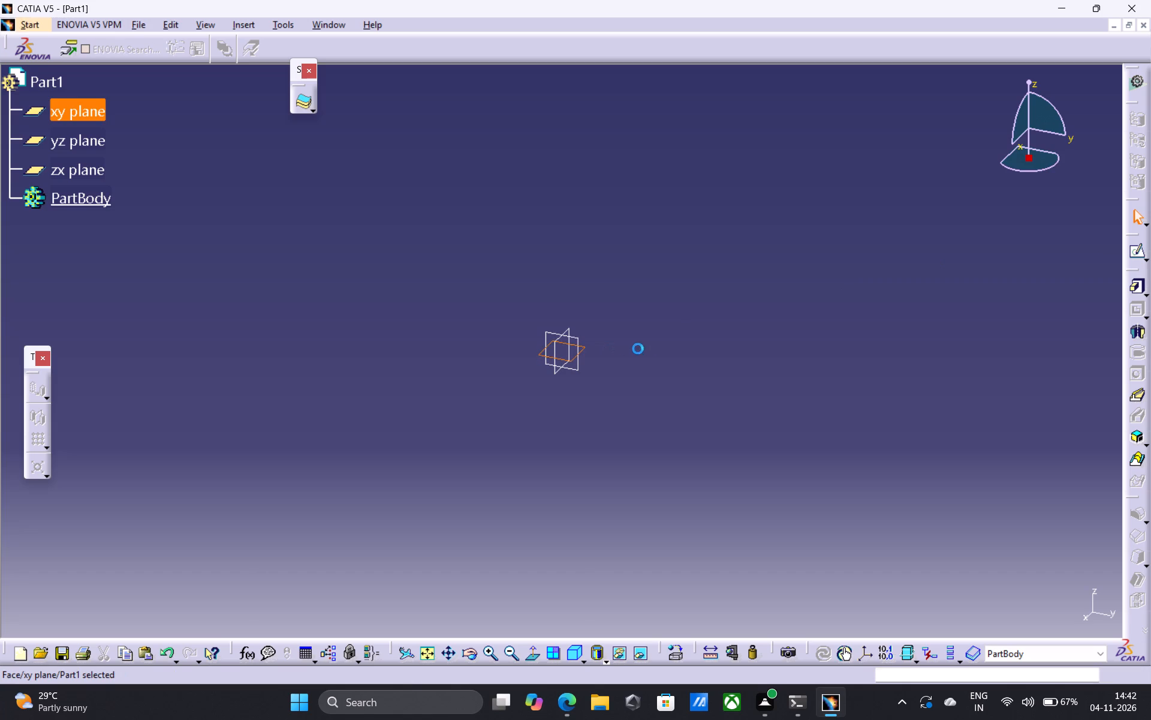
left_click(1138, 251)
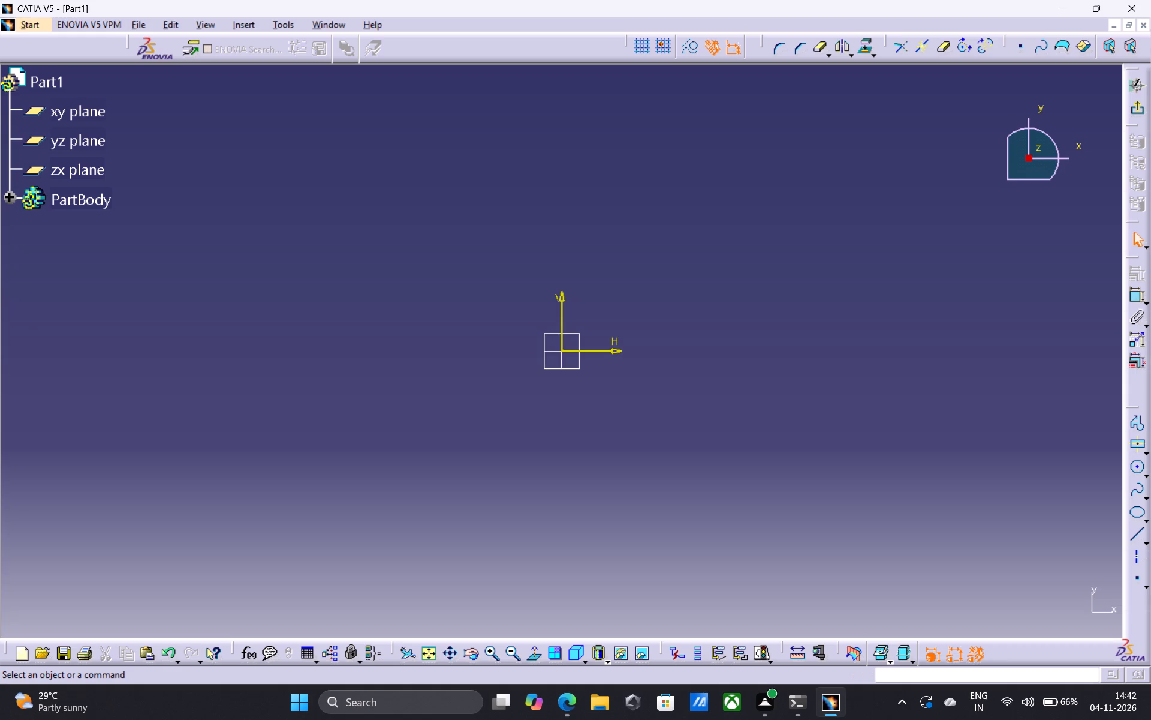
left_click(1138, 442)
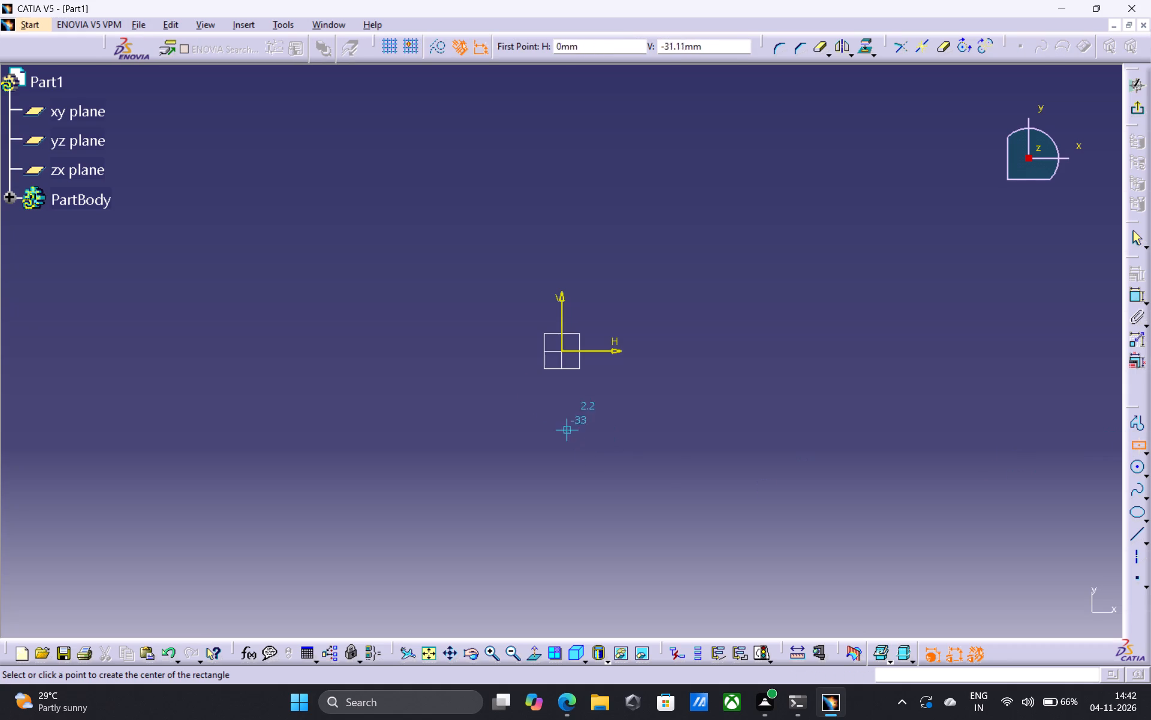
left_click(561, 350)
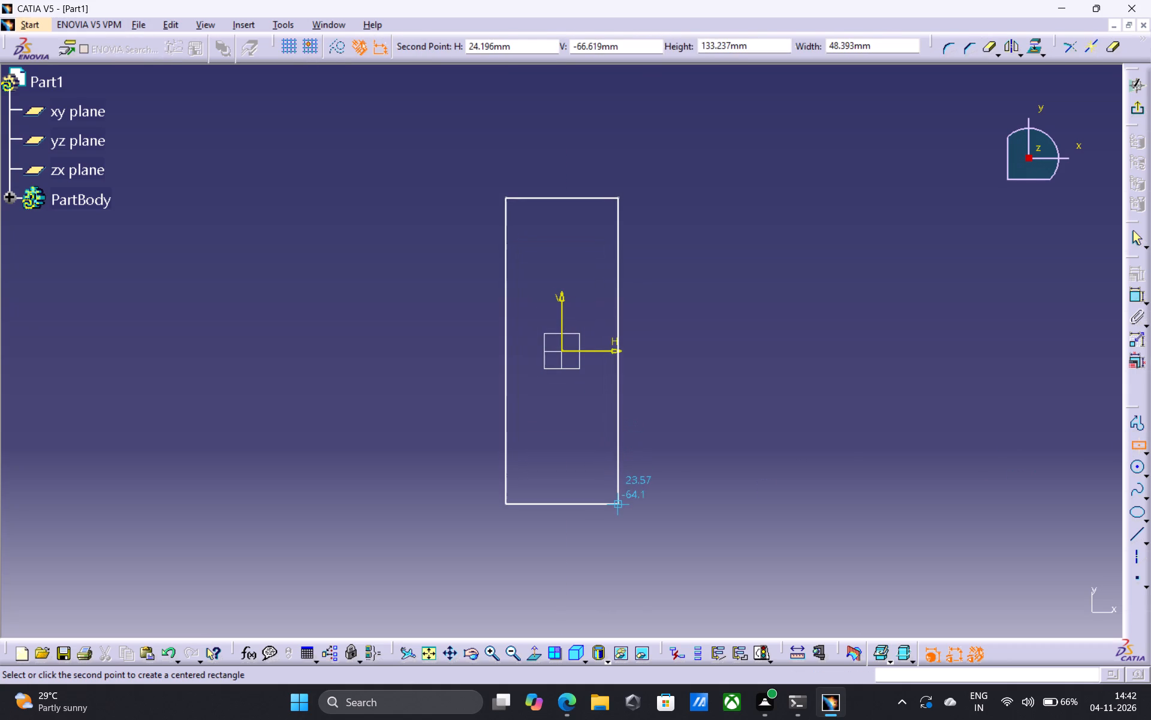
left_click(620, 514)
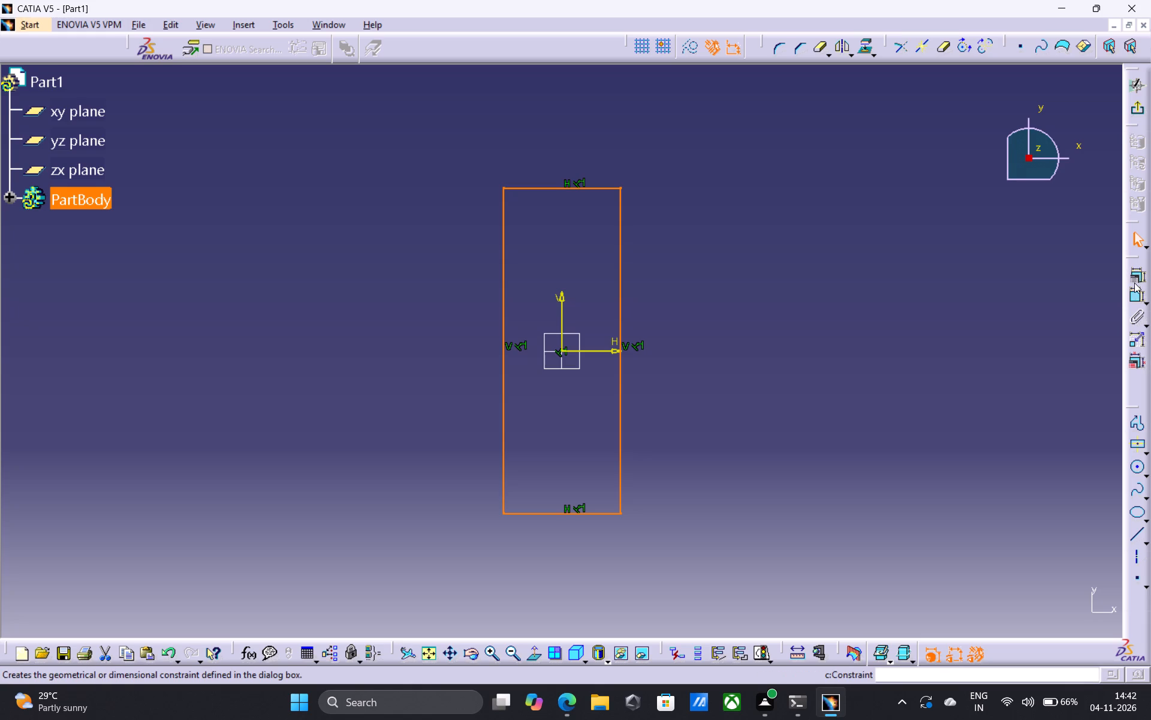
Dimension the centred rectangle and set its width to 72 mm and its height to 154 mm.
double_click(1138, 298)
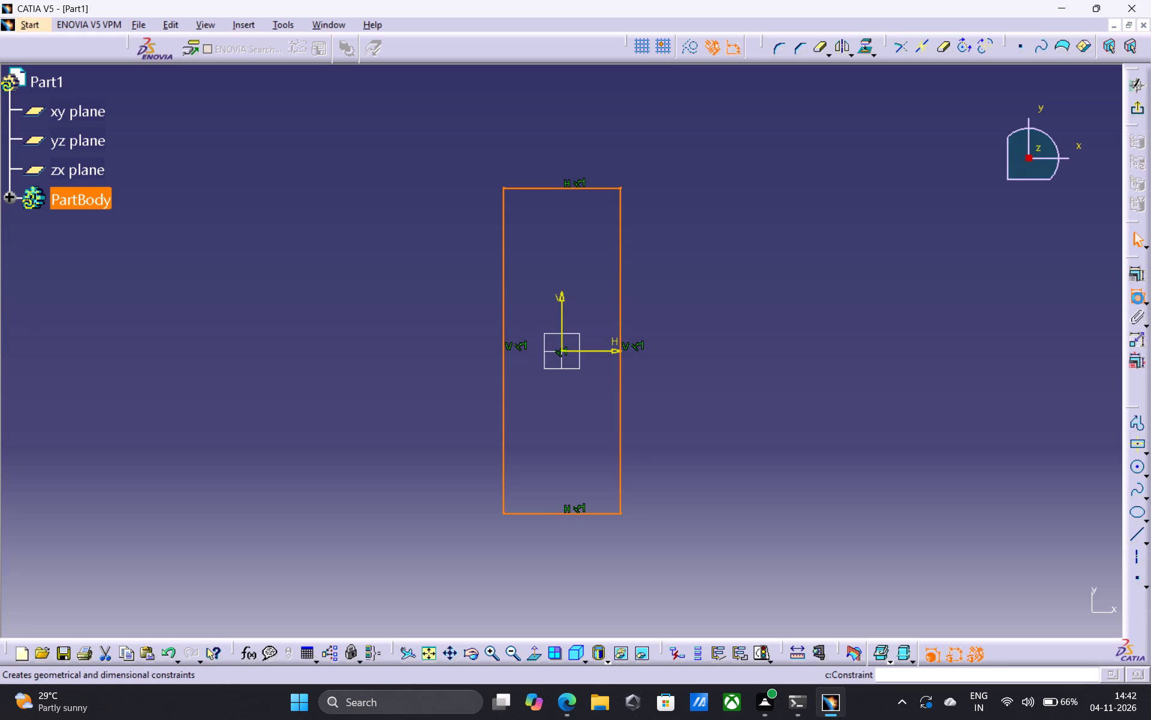
left_click(622, 314)
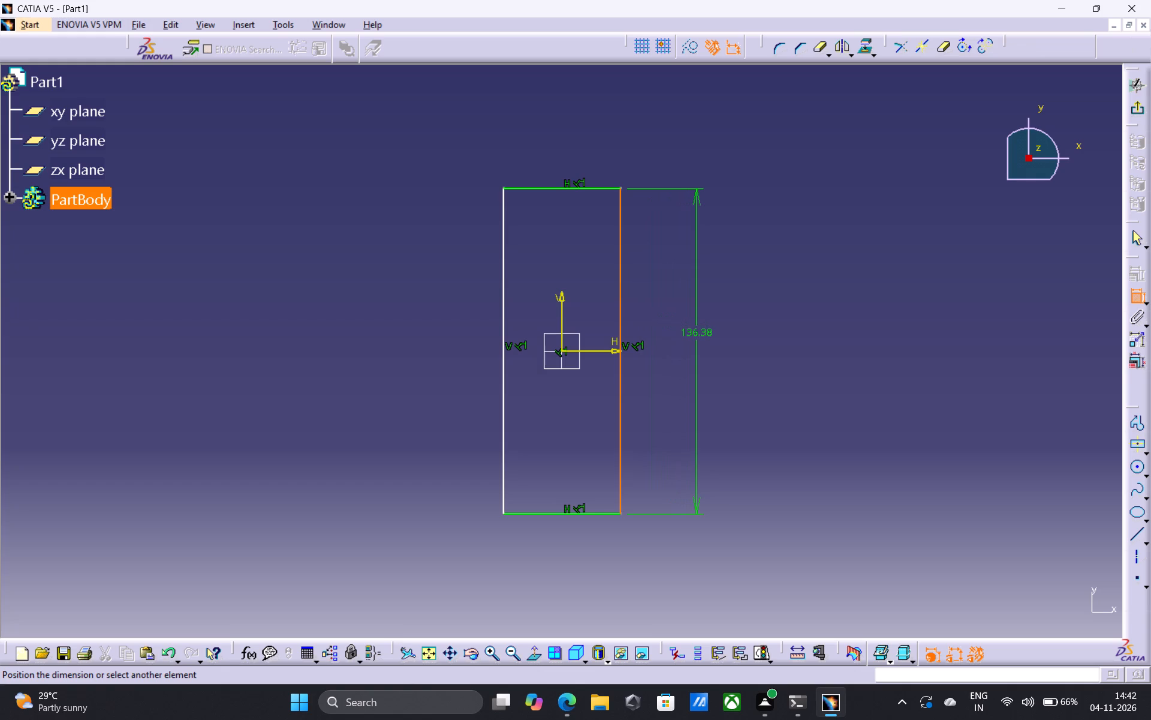
left_click(701, 339)
left_click(565, 516)
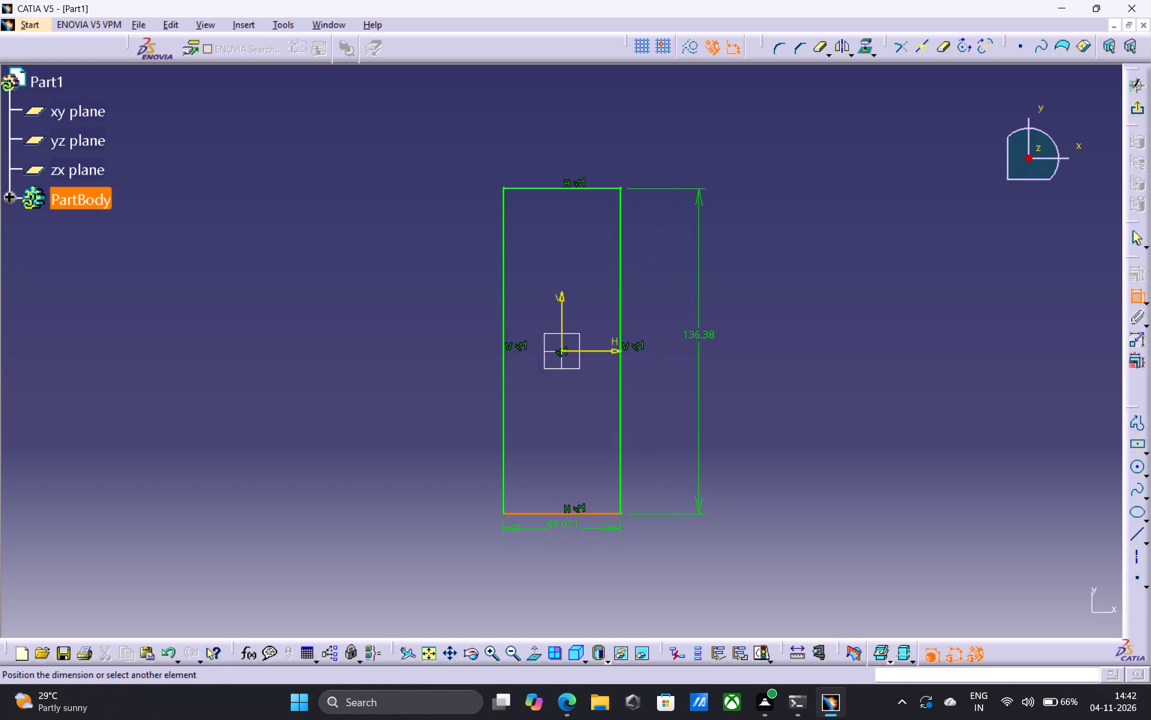
left_click(562, 565)
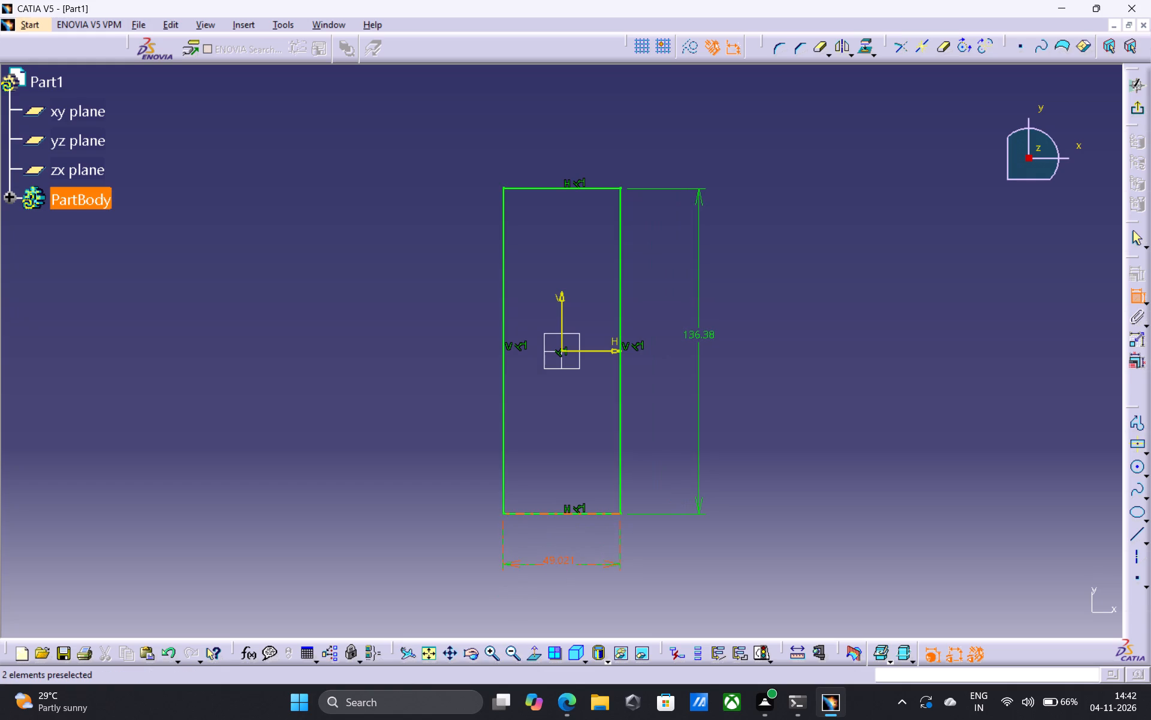
double_click(559, 560)
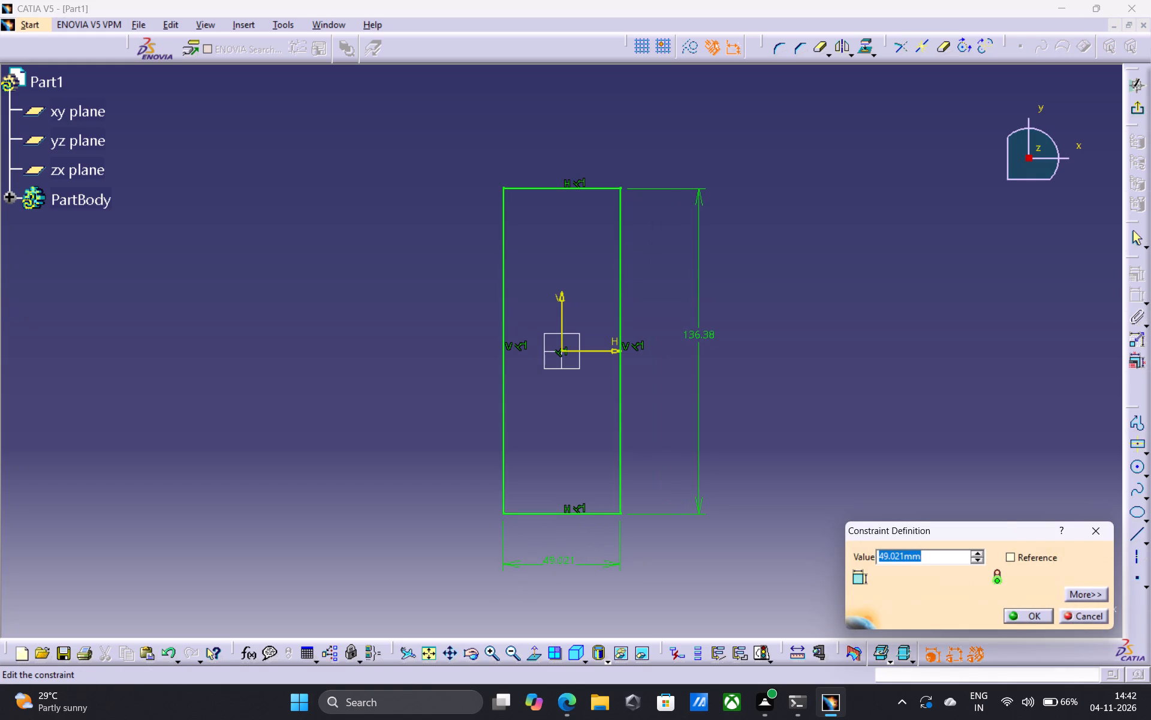
type("72")
key("Return")
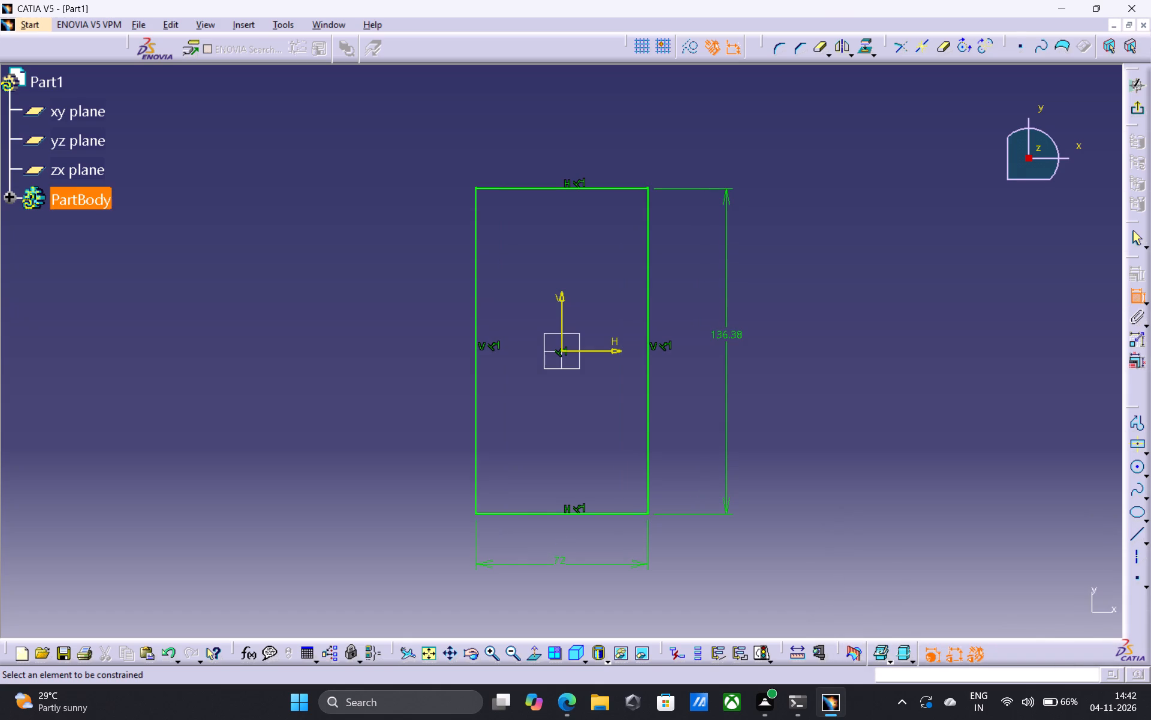
double_click(736, 331)
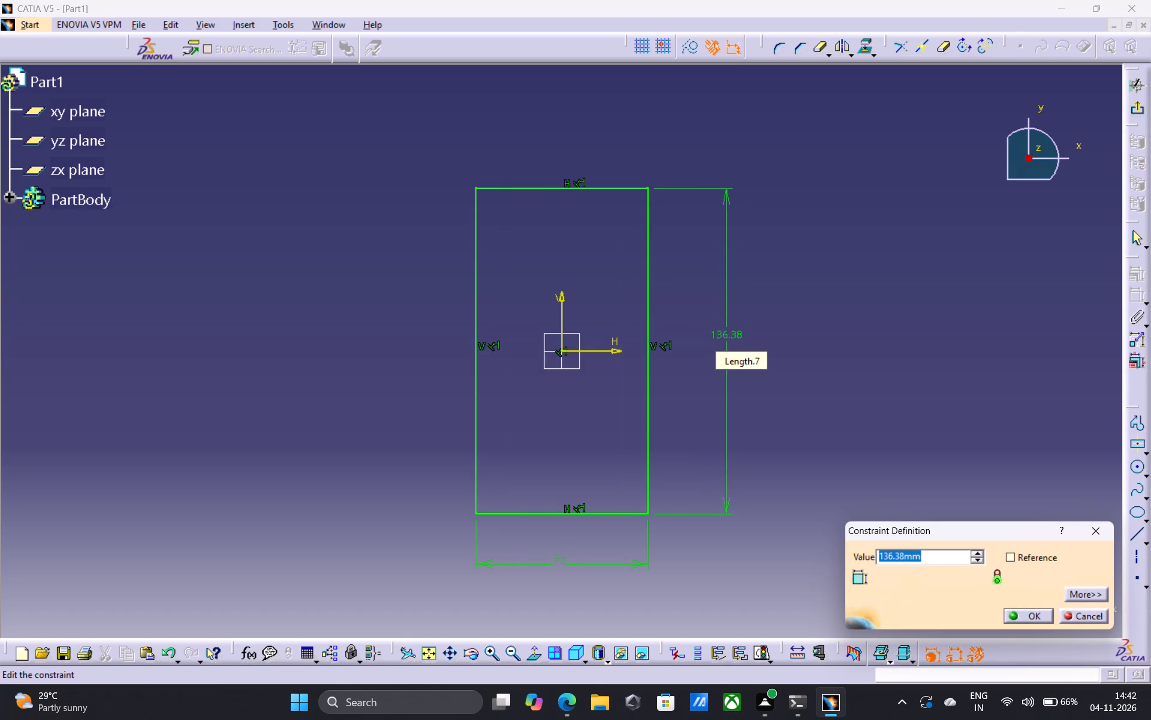
type("154")
key("Return")
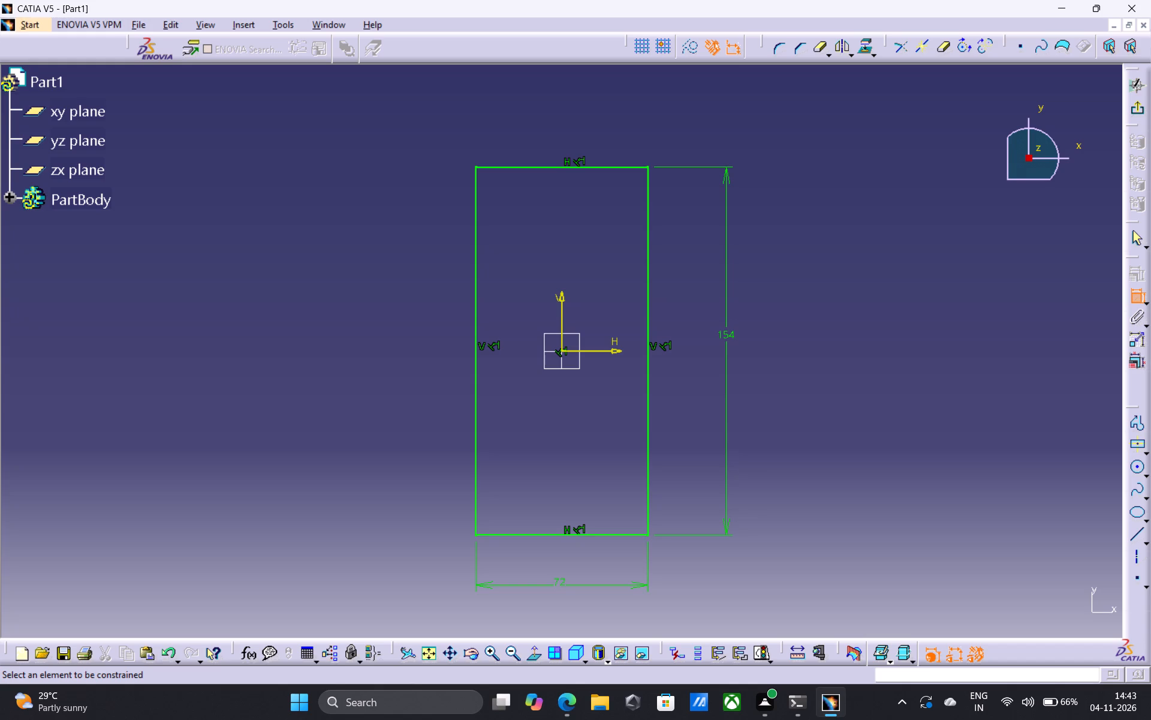
Sketch a small centred rectangle about 36 mm wide and 13 mm high, centred near H 161 mm, V -81 mm, outside the large rectangle.
left_click(1137, 442)
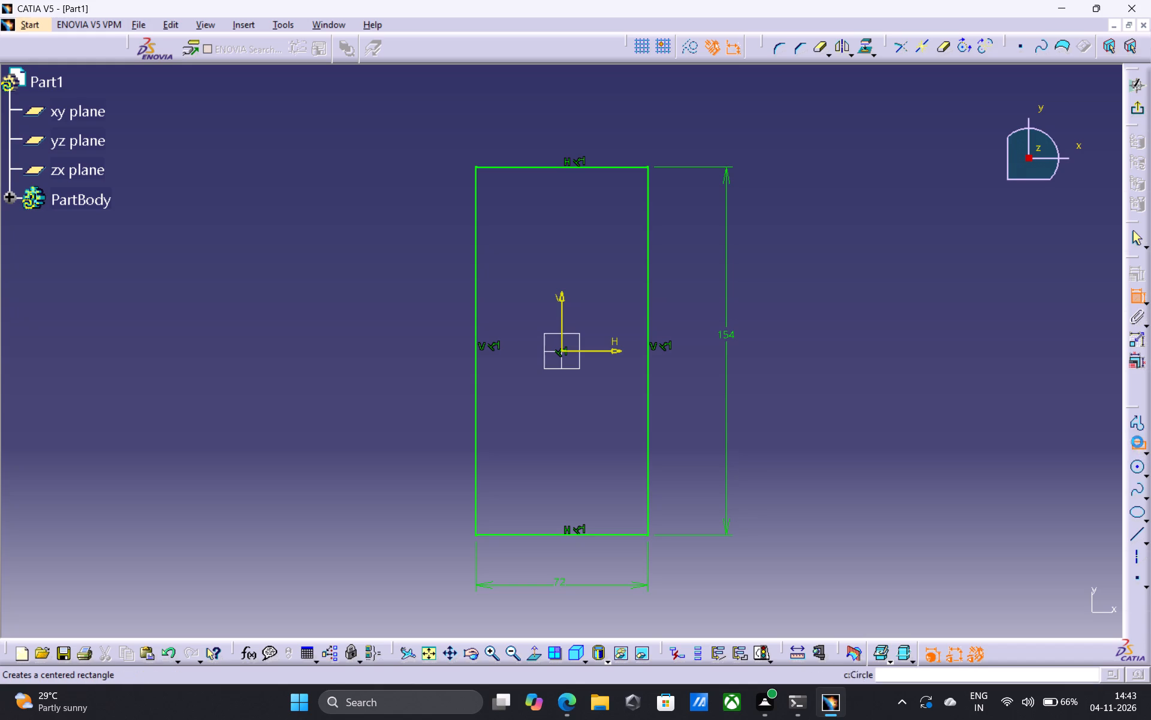
left_click(944, 542)
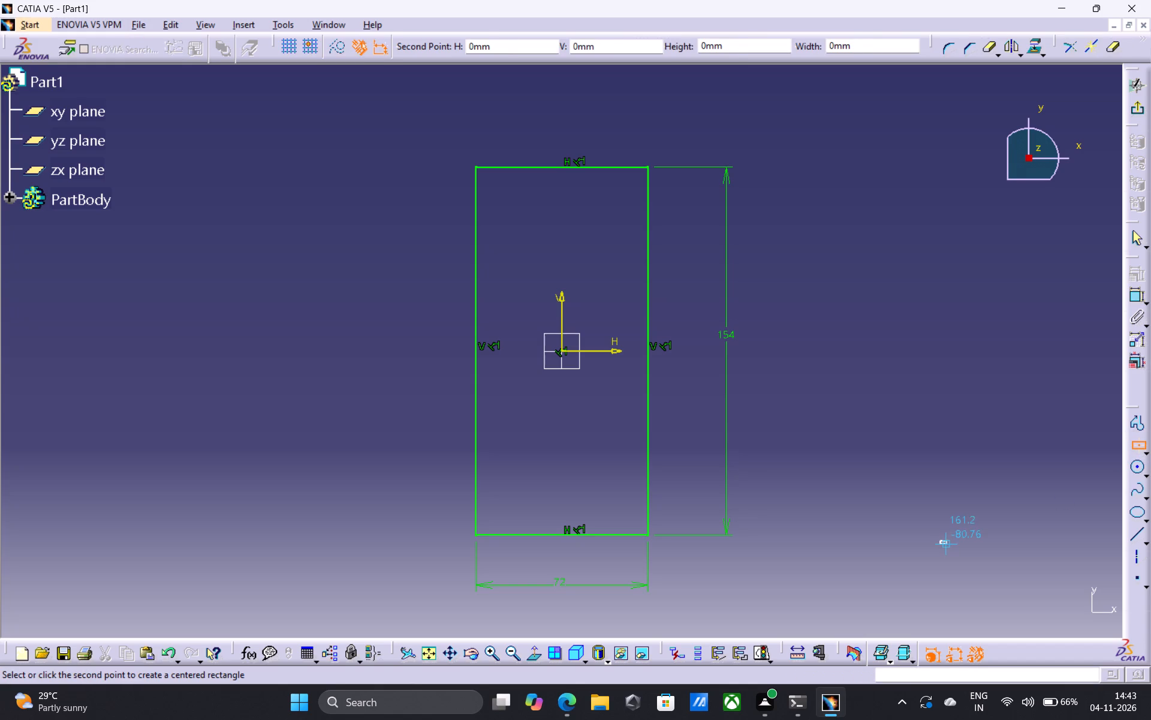
left_click(986, 557)
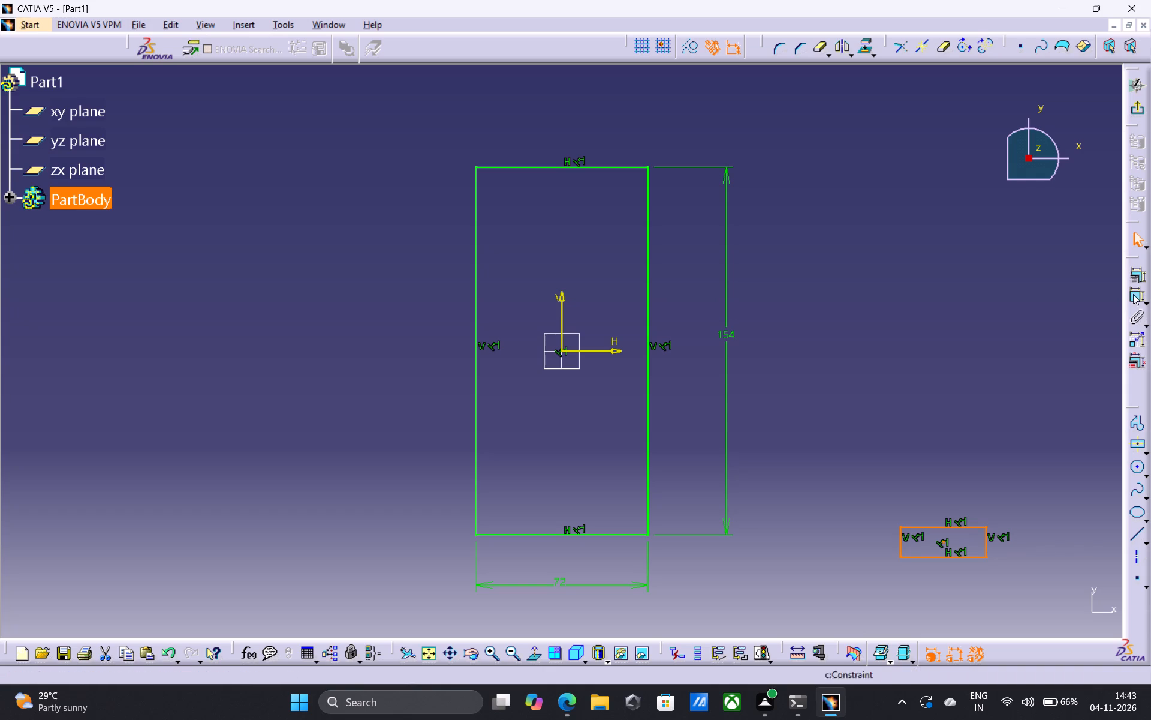
Dimension the small rectangle and set its height to 10 mm and its width to 20 mm.
double_click(1135, 292)
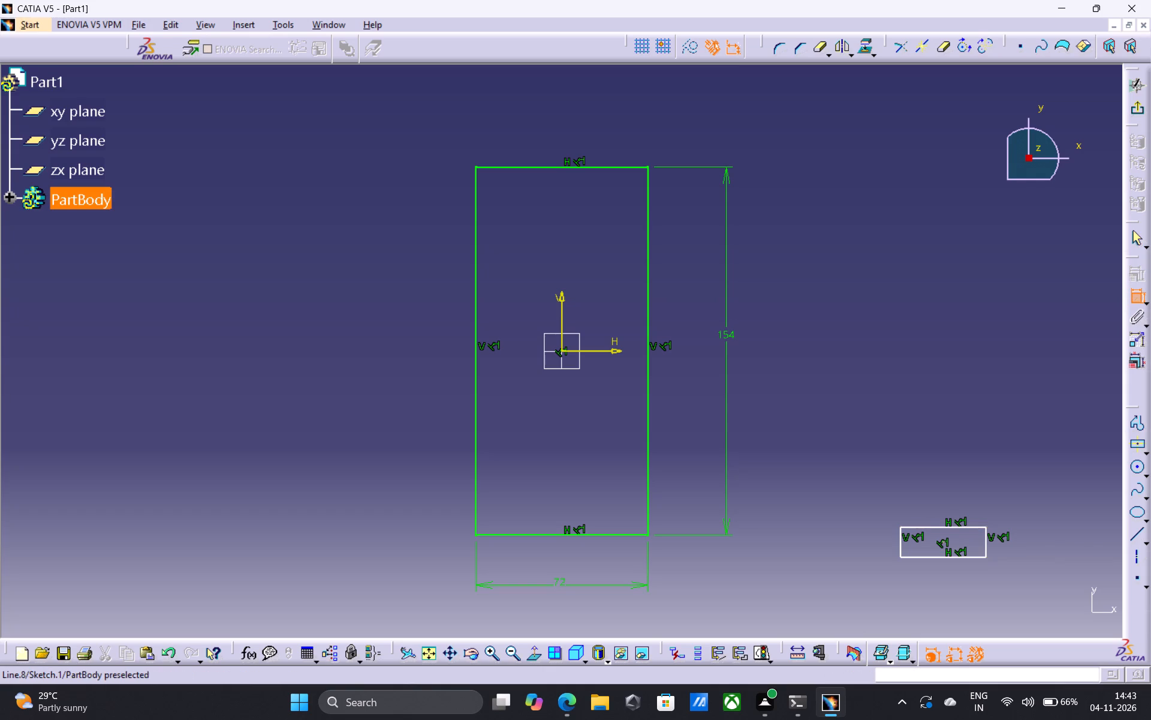
left_click(935, 525)
left_click(939, 499)
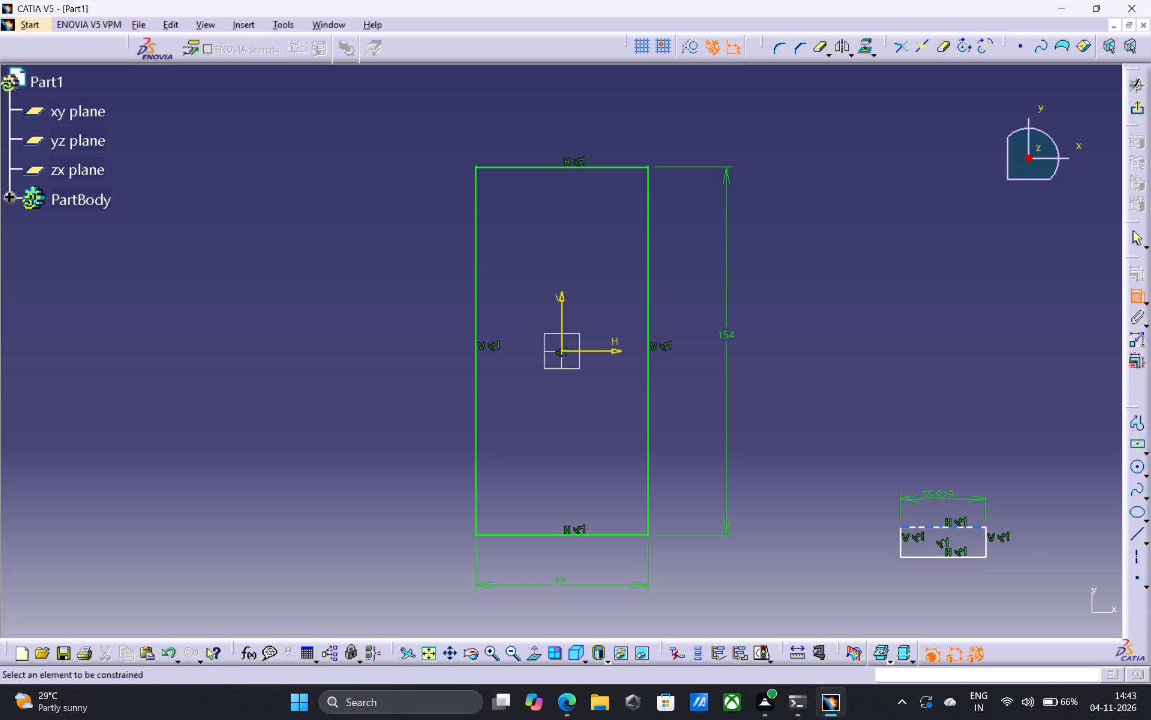
left_click(989, 542)
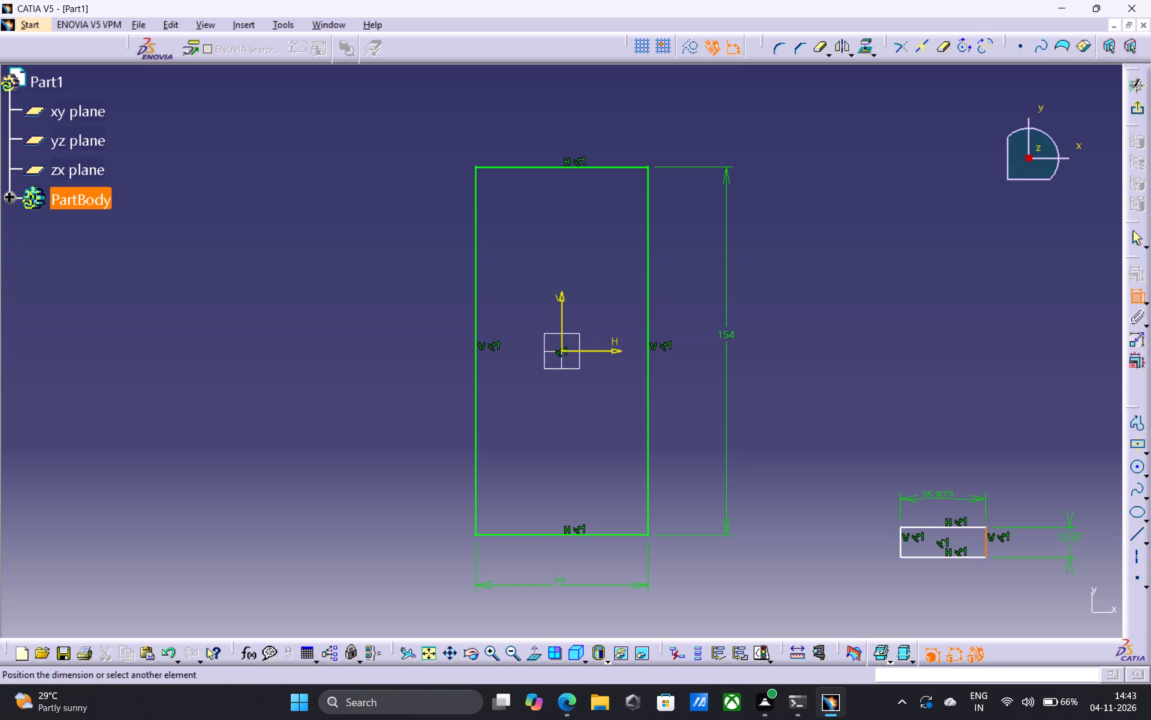
left_click(1059, 541)
key("Escape")
key("Escape")
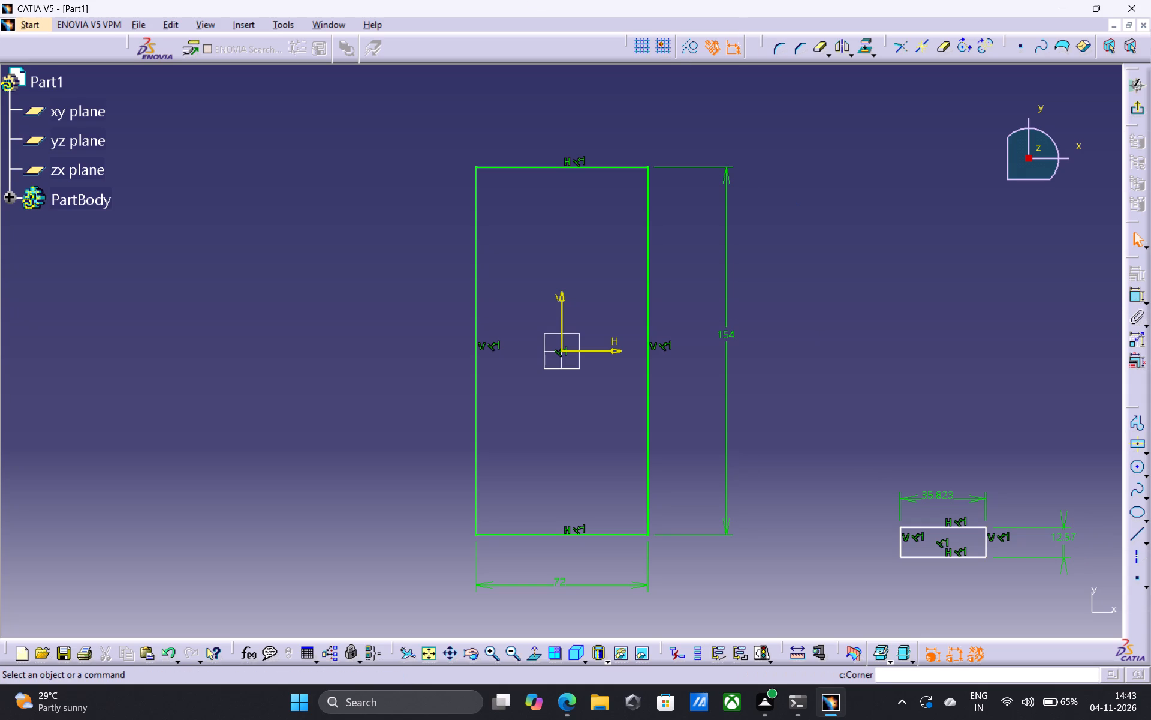
left_click(1062, 533)
left_click(1062, 533)
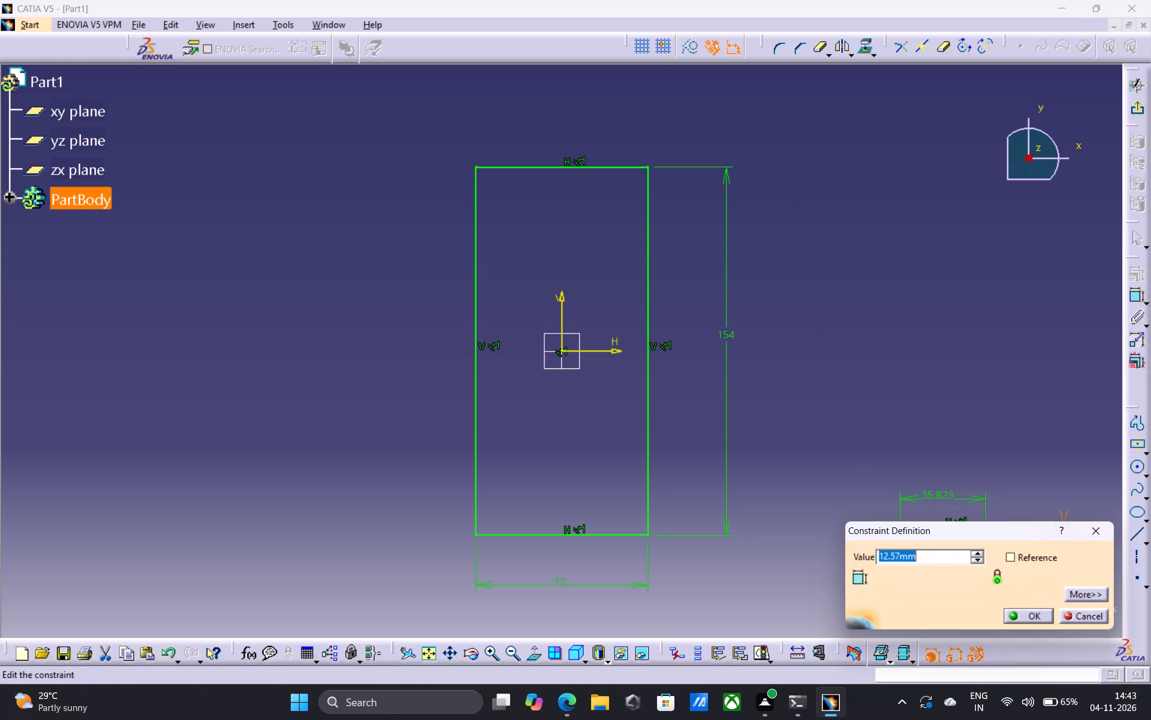
type("10")
key("Return")
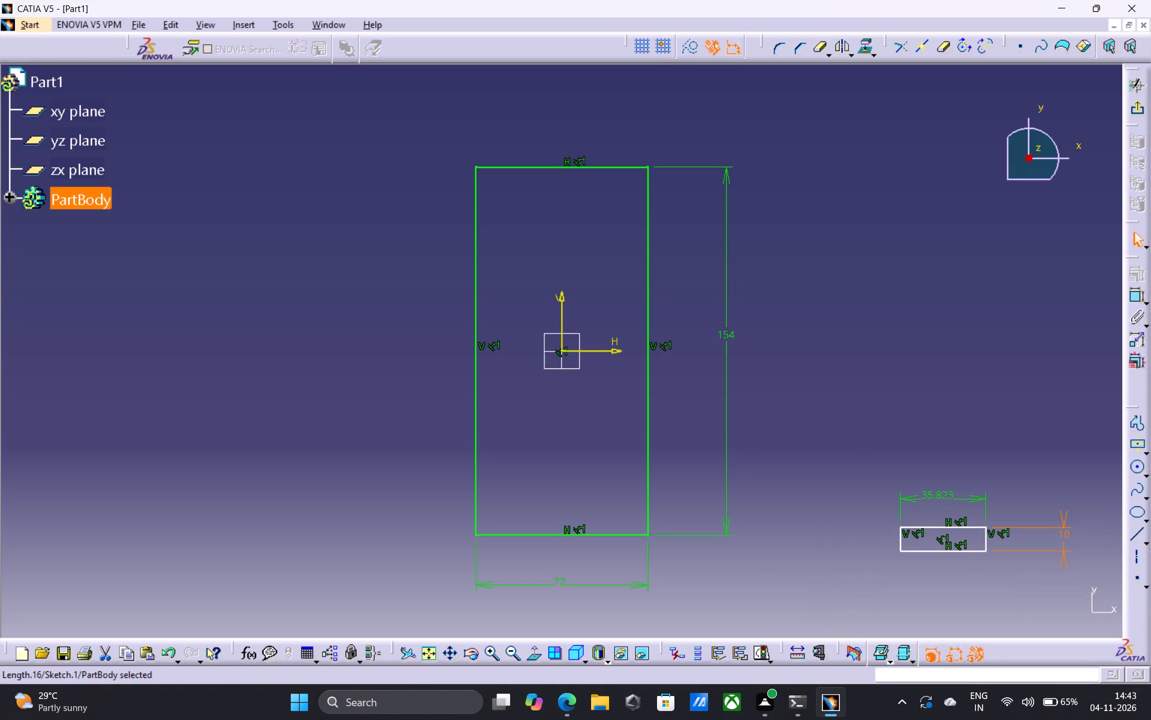
double_click(944, 497)
type("20")
key("Return")
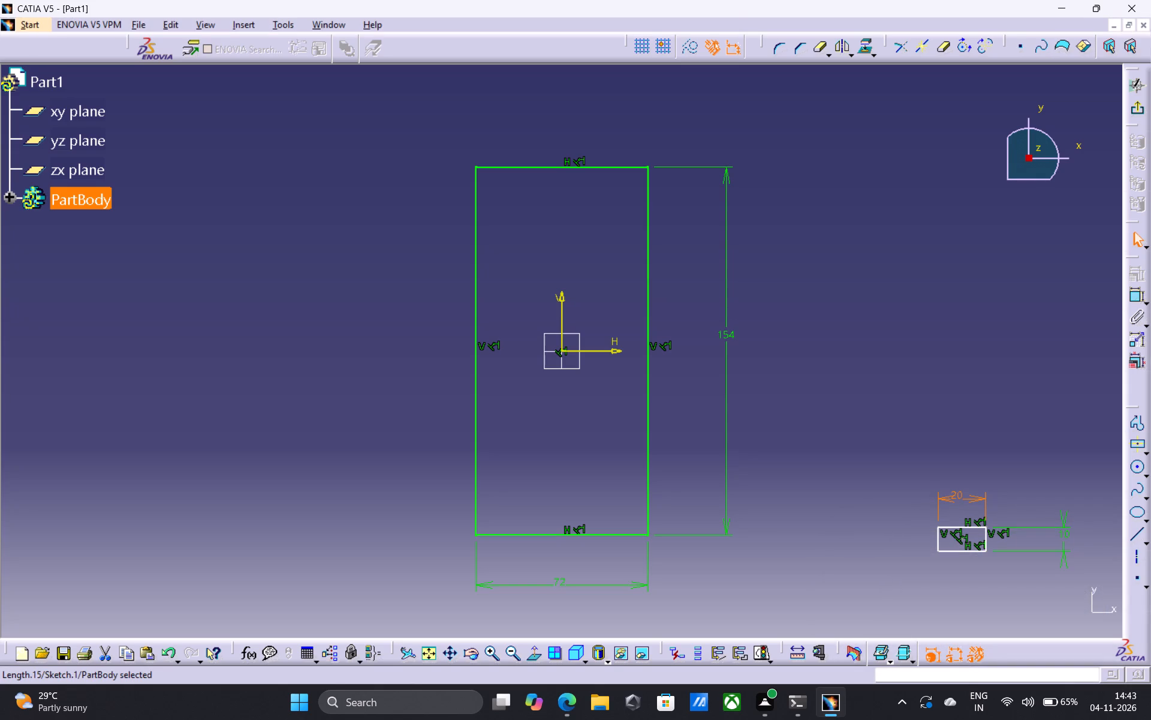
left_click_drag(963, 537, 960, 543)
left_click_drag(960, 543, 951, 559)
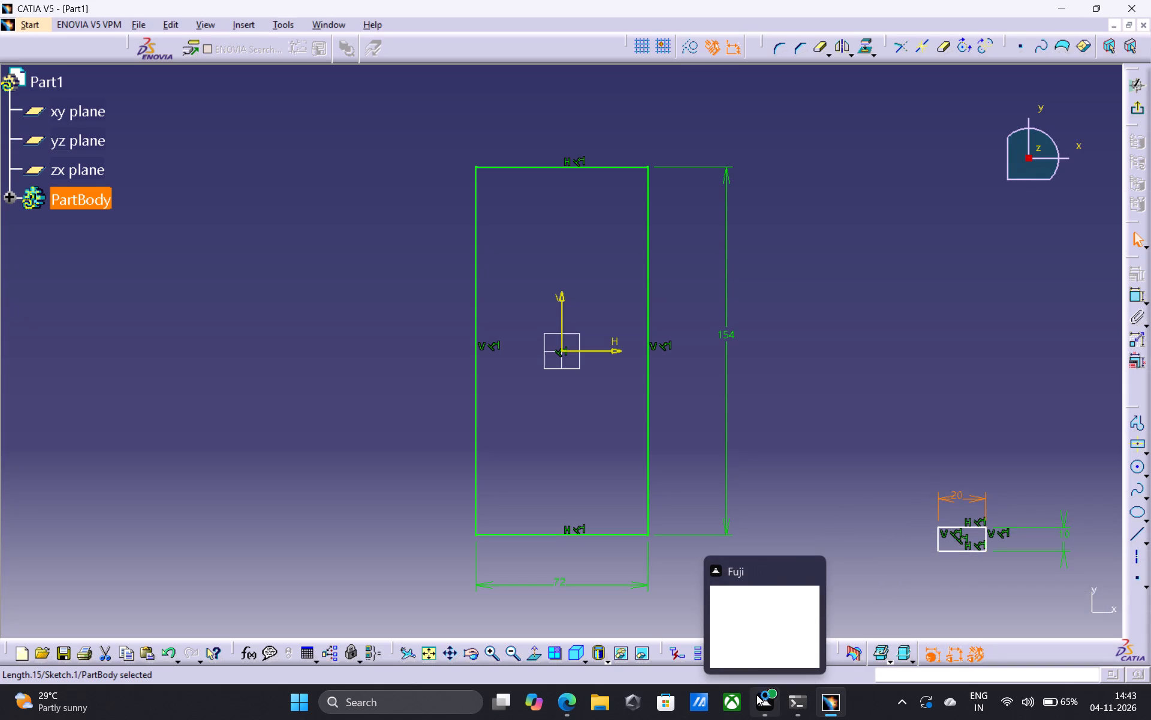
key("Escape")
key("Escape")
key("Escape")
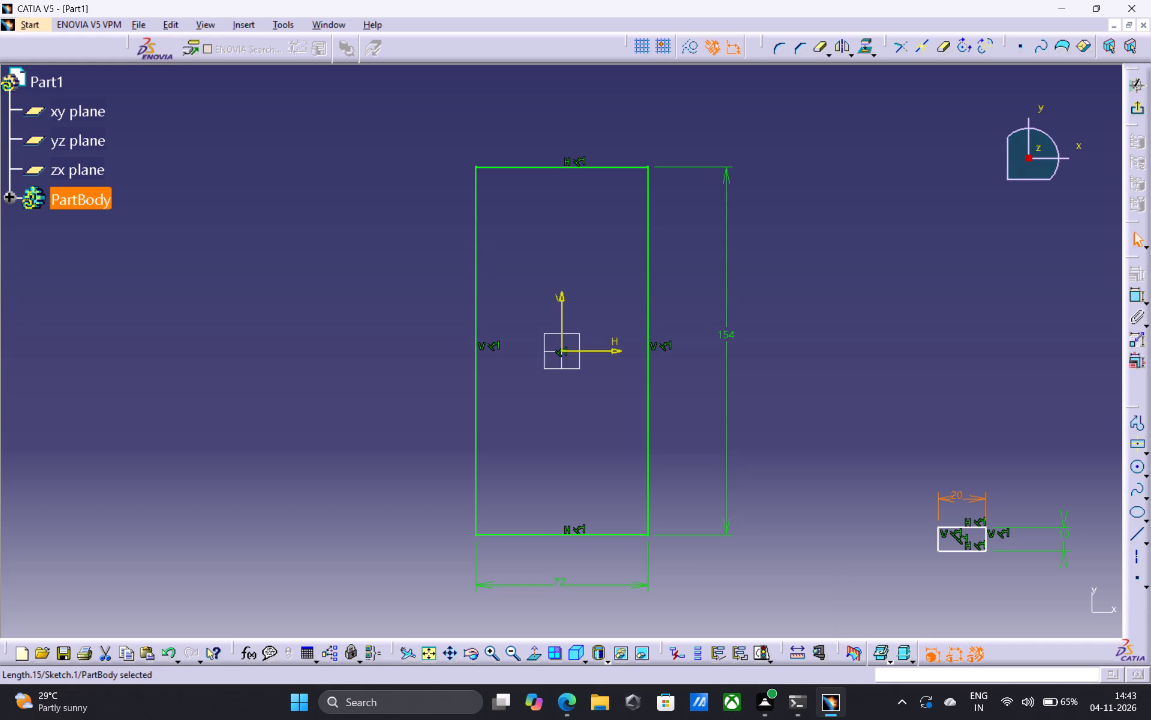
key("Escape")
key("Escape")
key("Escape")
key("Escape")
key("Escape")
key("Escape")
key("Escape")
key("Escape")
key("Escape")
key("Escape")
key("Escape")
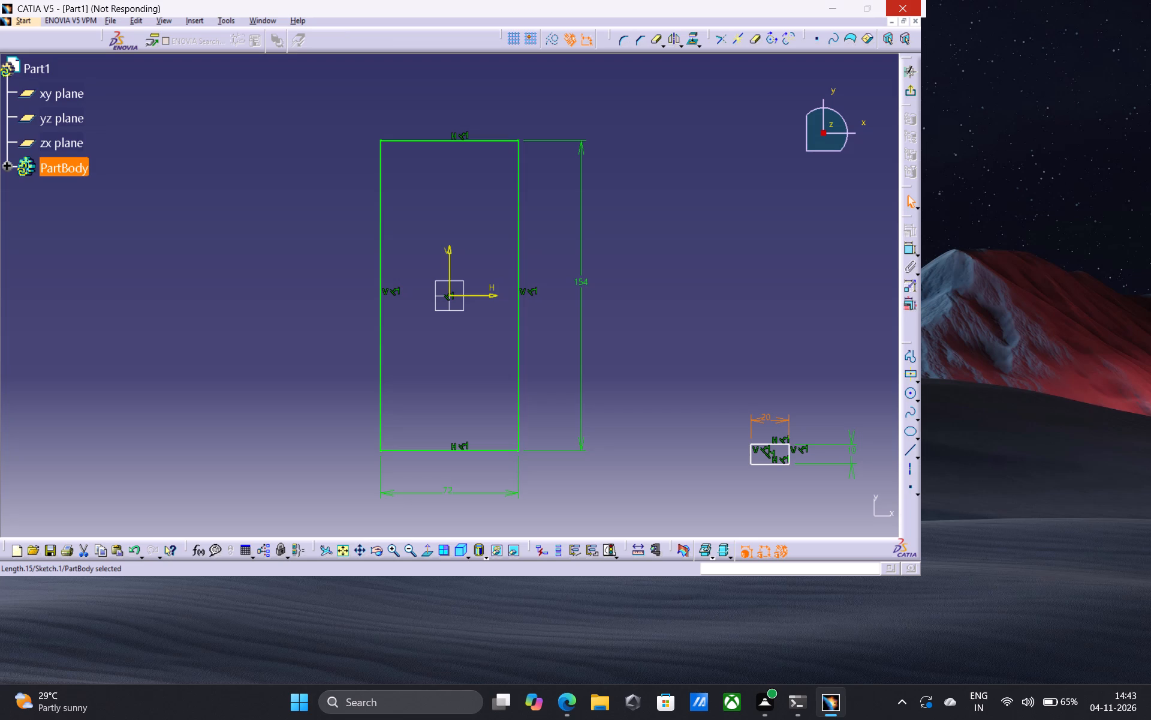
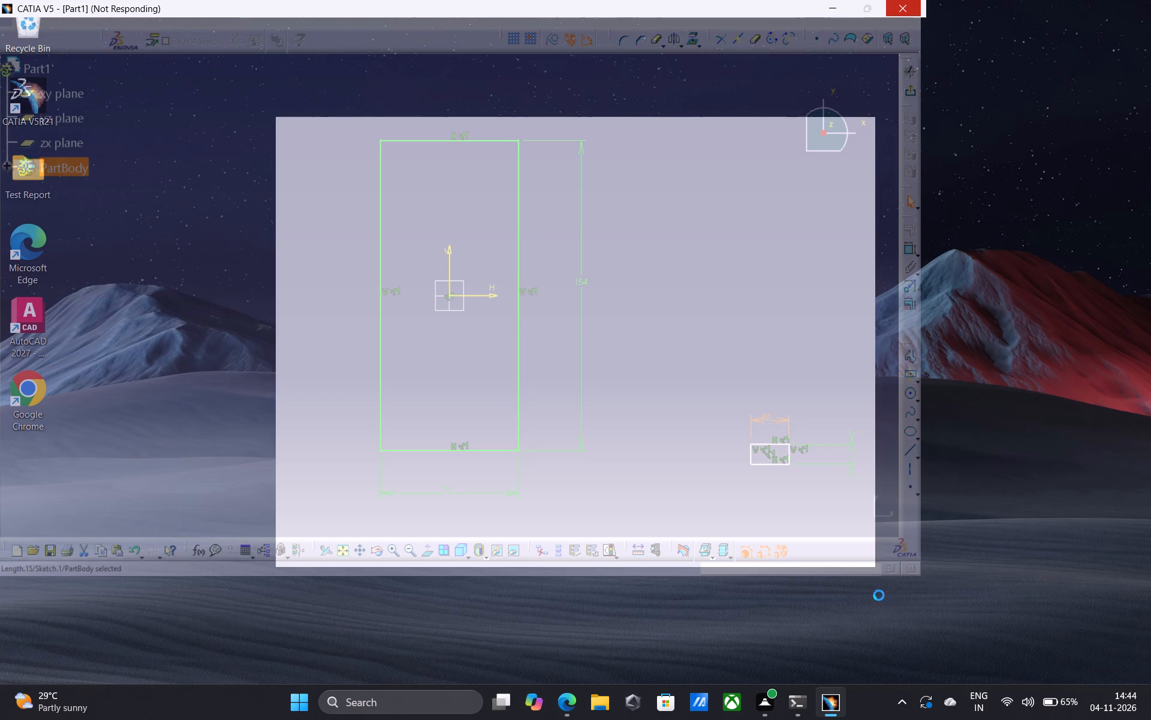
Move the 20 by 10 mm rectangle inside the large rectangle, just below its upper edge.
left_click_drag(964, 539, 948, 527)
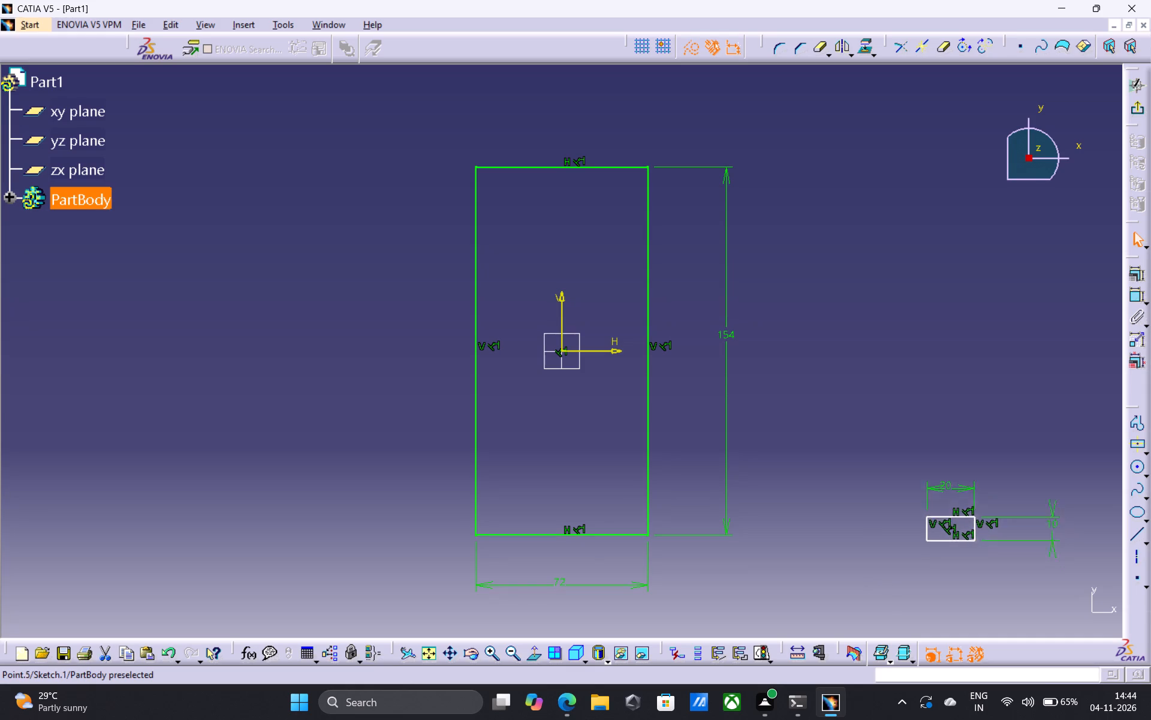
left_click_drag(948, 527, 569, 209)
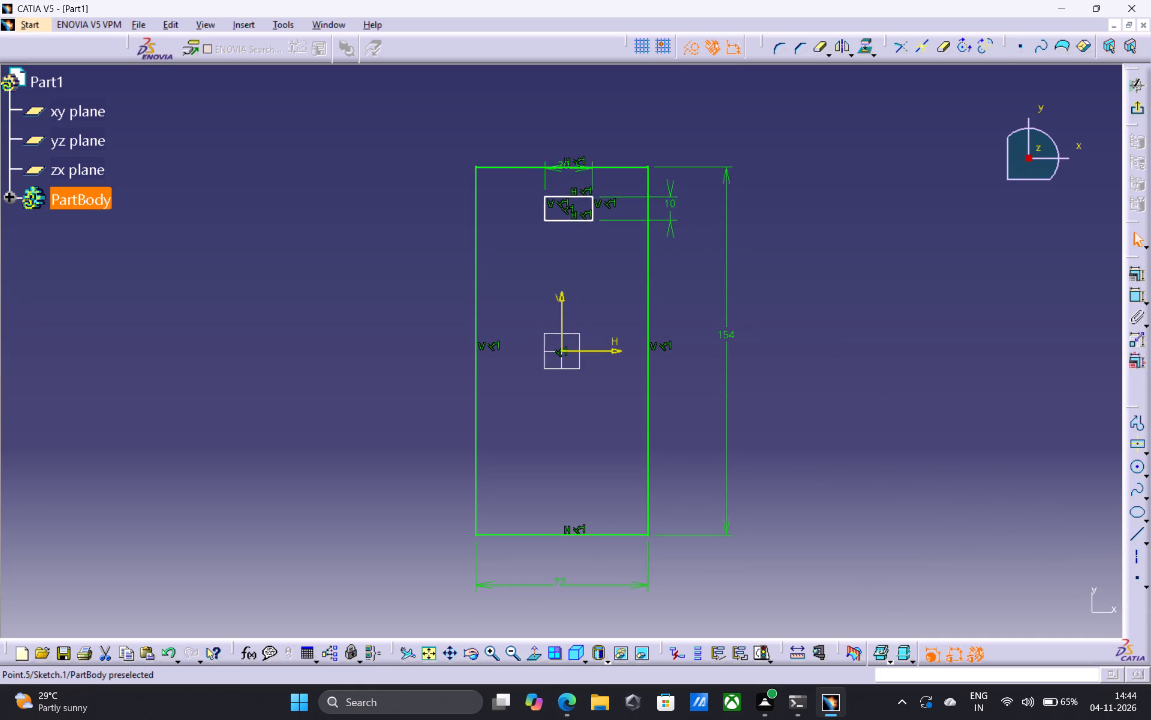
left_click_drag(569, 209, 561, 231)
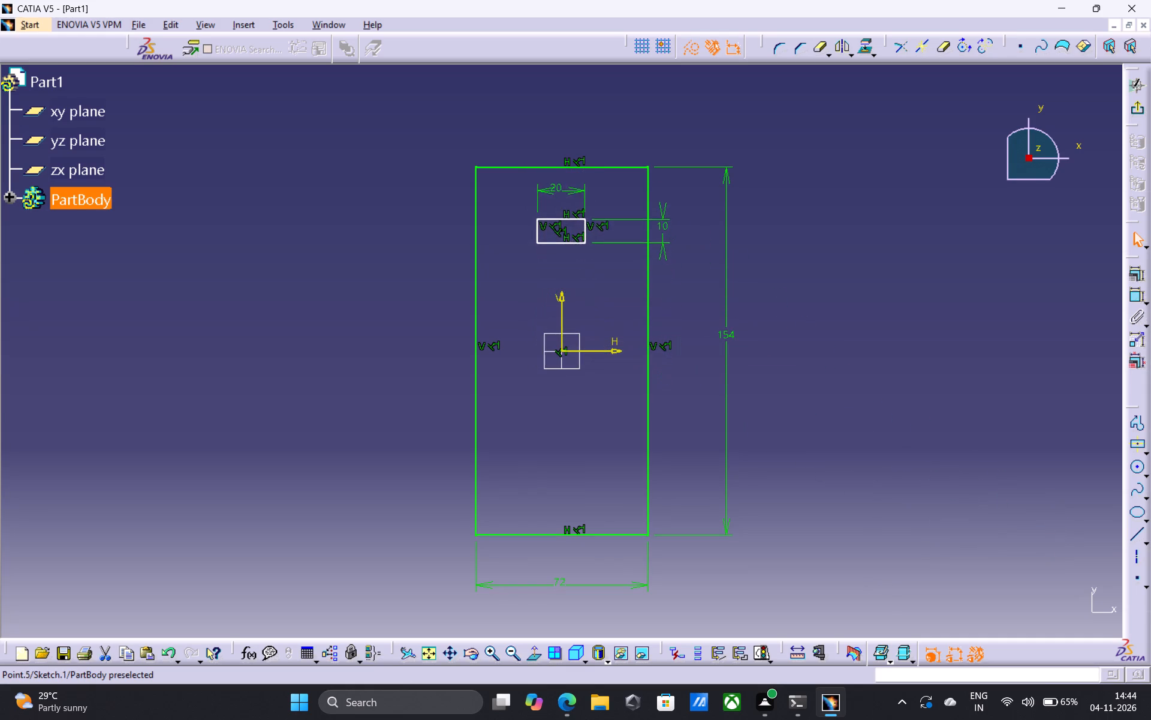
left_click_drag(561, 231, 575, 213)
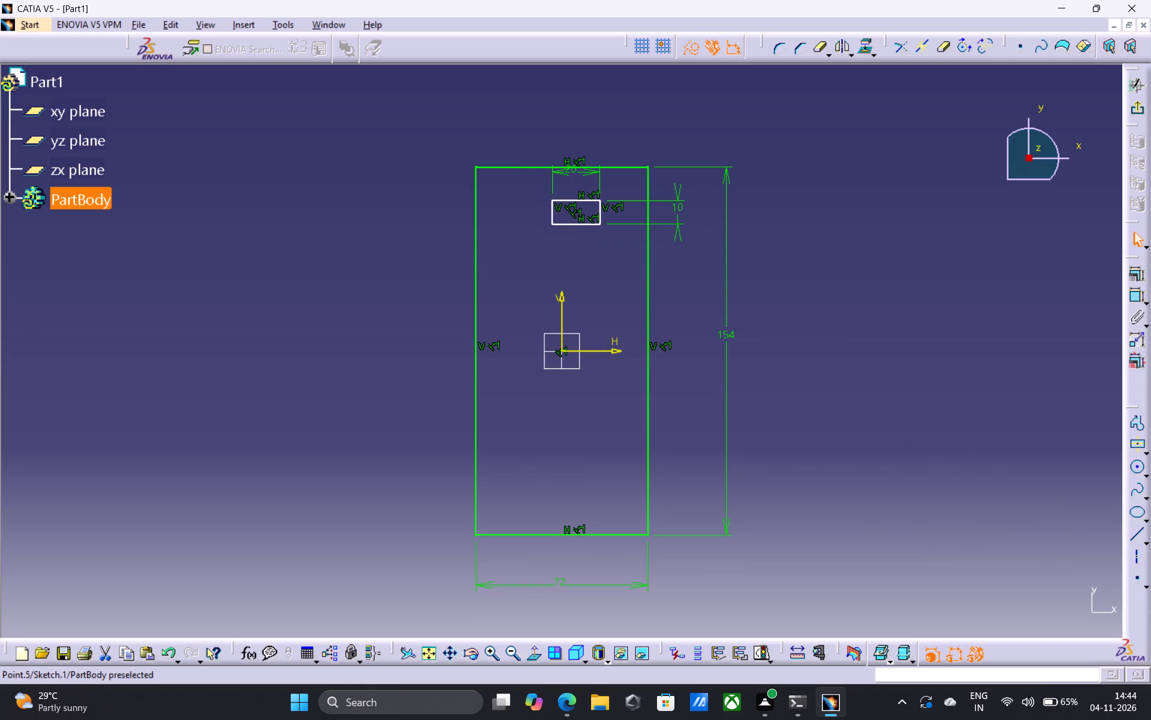
key("Escape")
key("Escape")
Constrain the small rectangle's upper edge coincident with the large rectangle's upper edge.
left_click(575, 200)
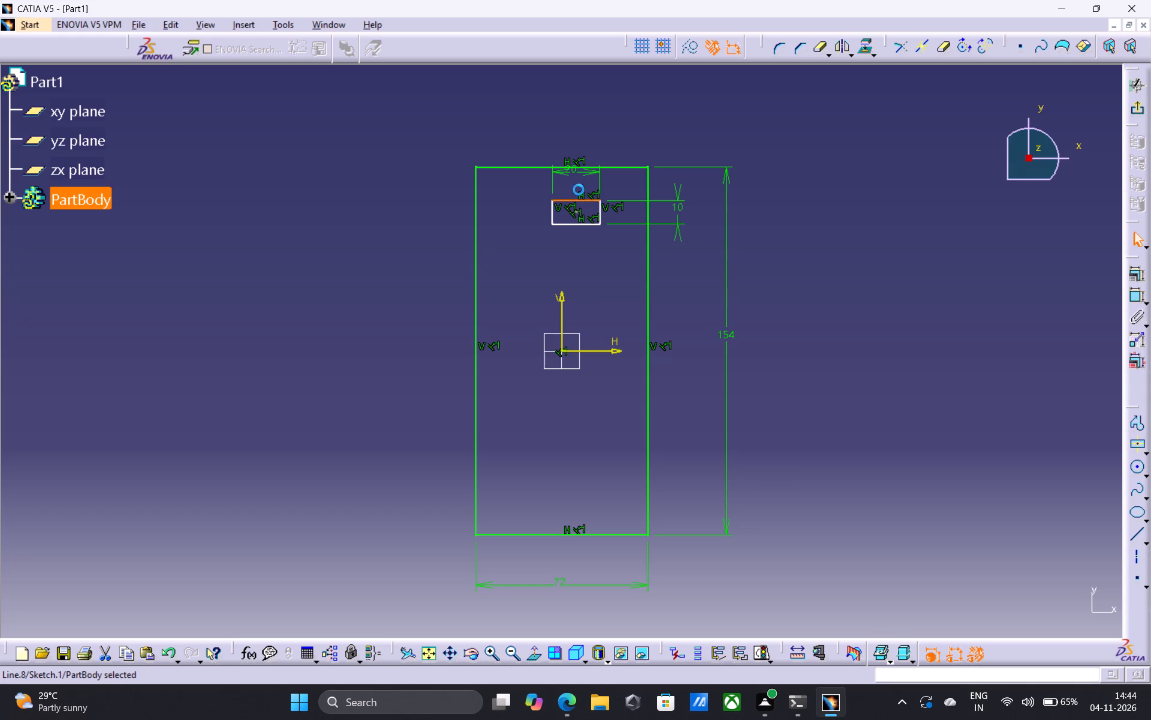
left_click(610, 167, "ctrl")
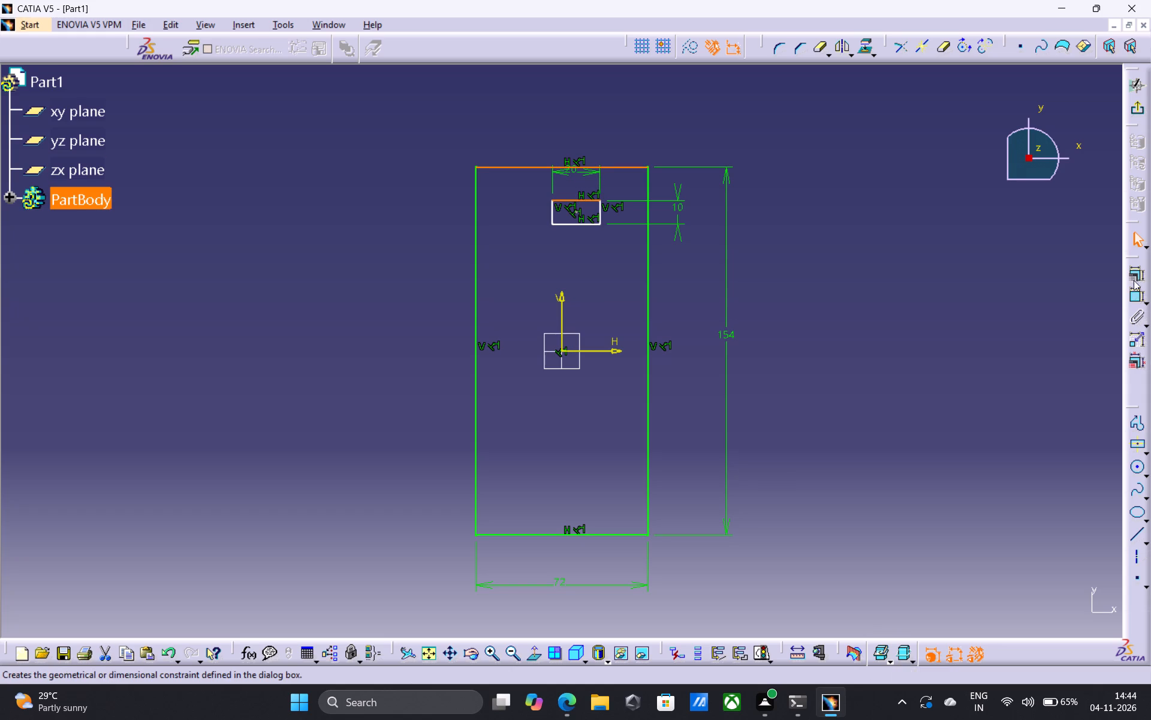
left_click(1135, 275)
left_click(1036, 472)
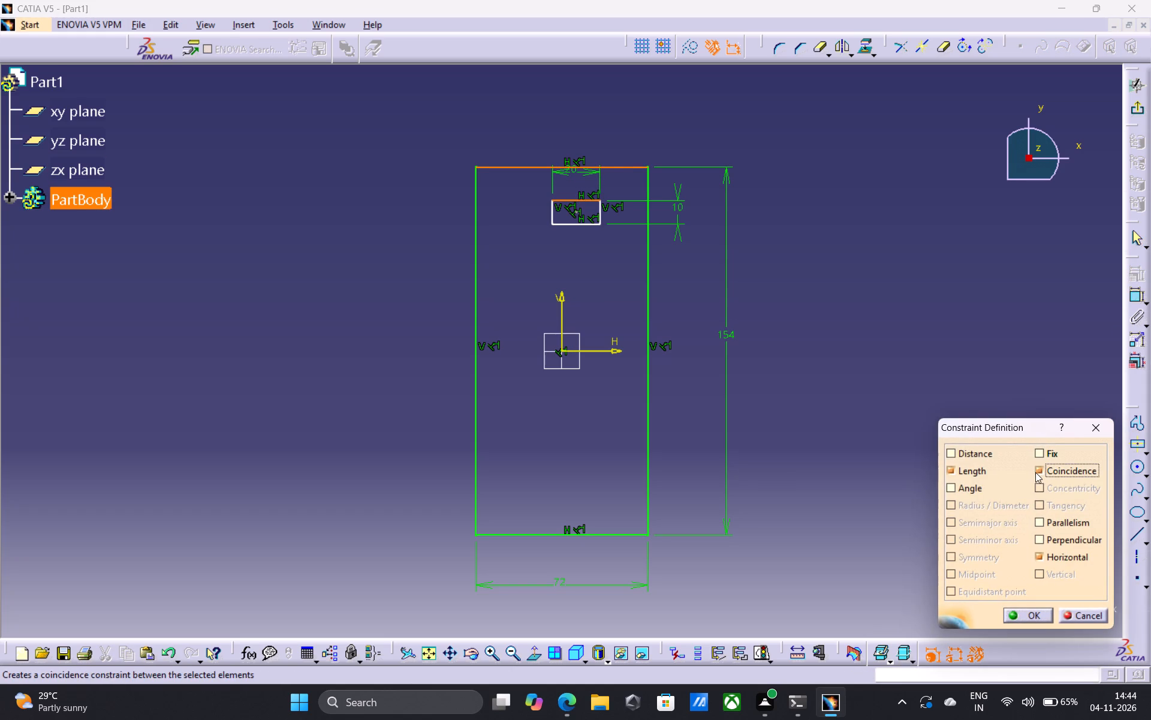
left_click(1025, 613)
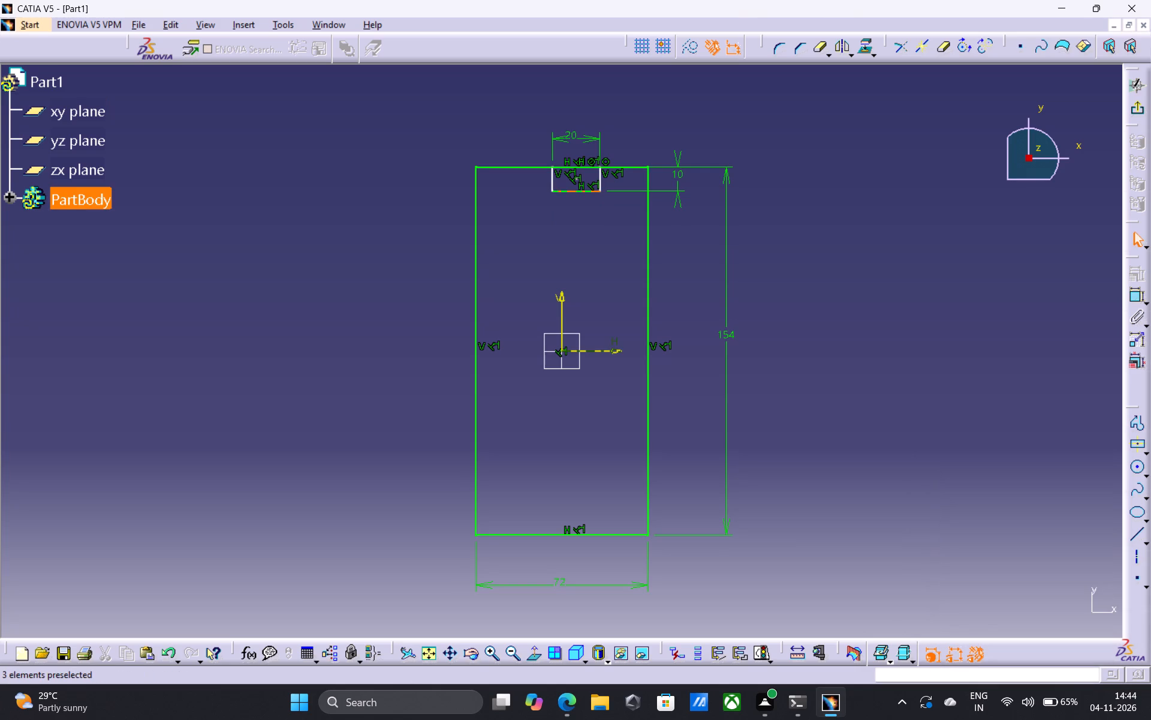
Dimension the small rectangle's centre point from the vertical axis and set the offset to 0.
left_click(576, 179)
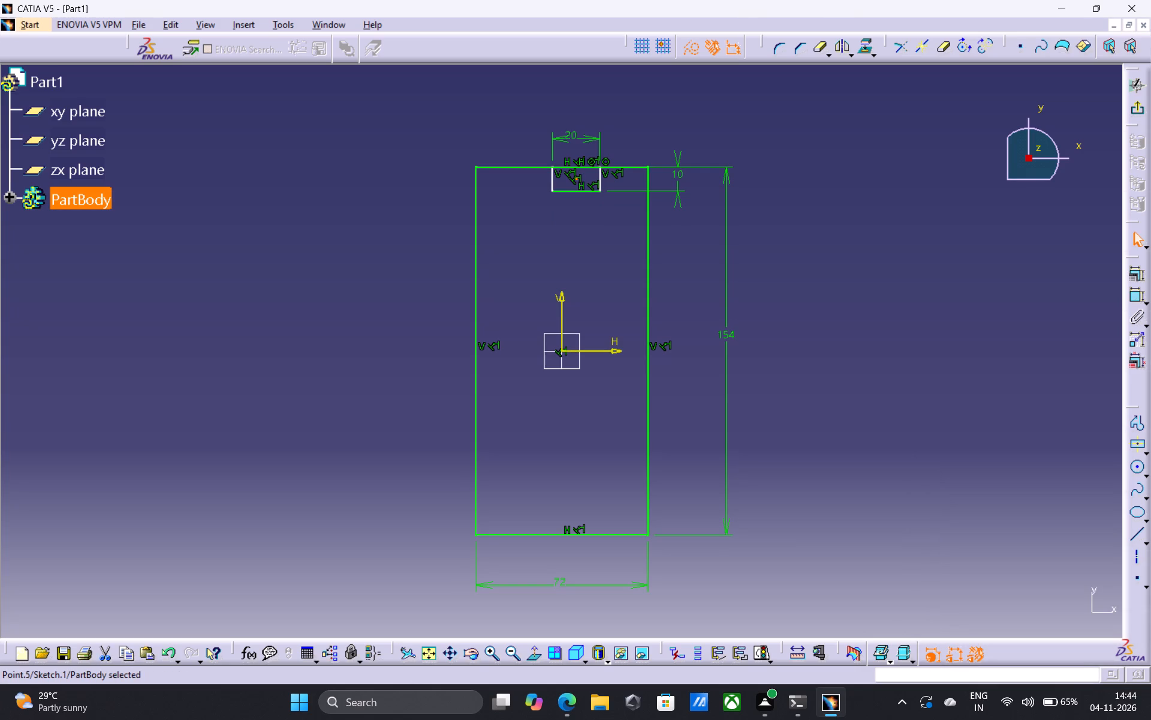
left_click(562, 316, "ctrl")
left_click(1133, 300)
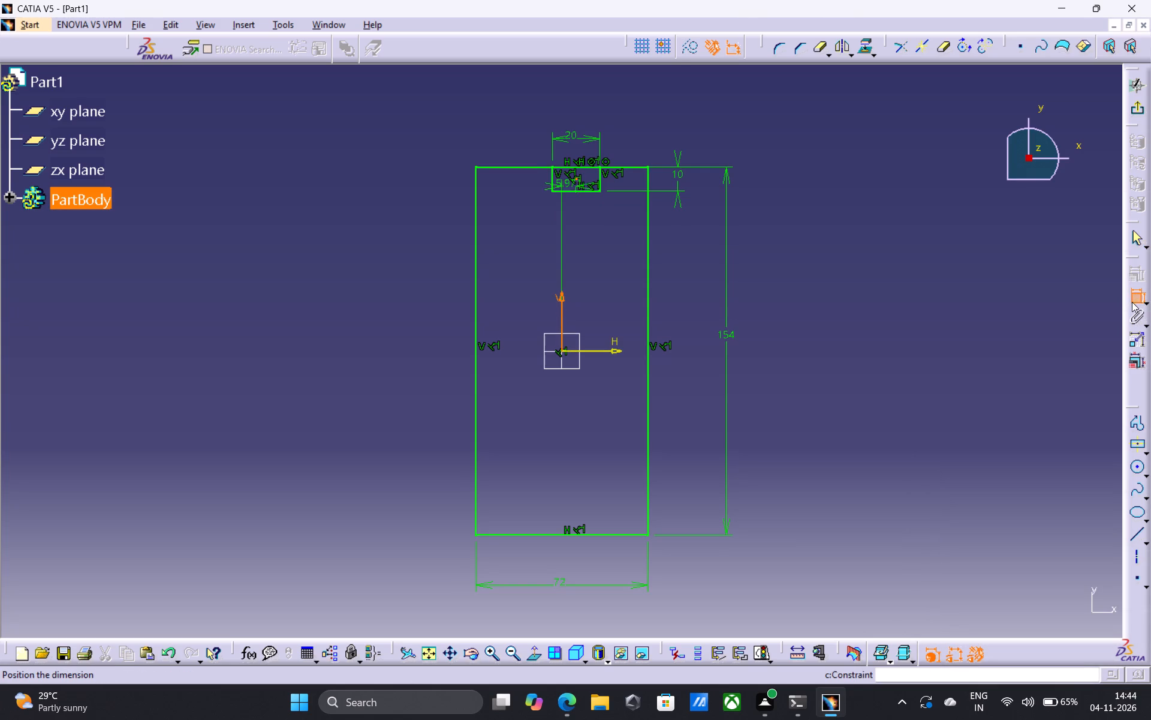
left_click(544, 88)
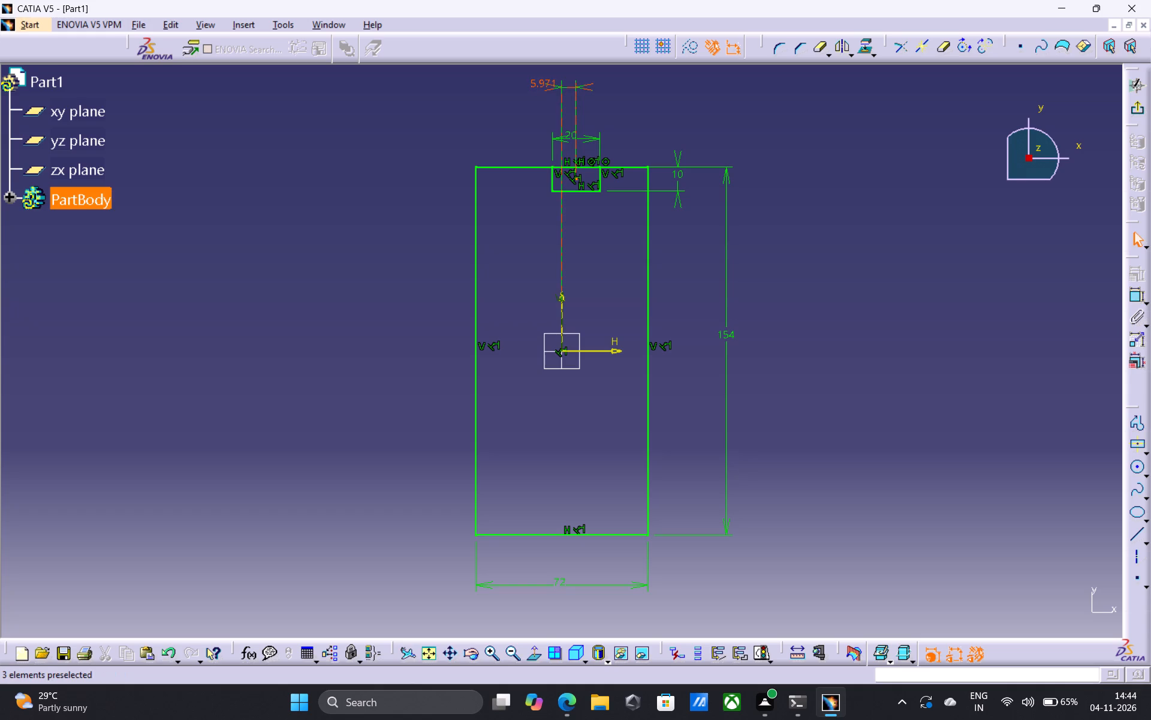
double_click(549, 80)
key("0")
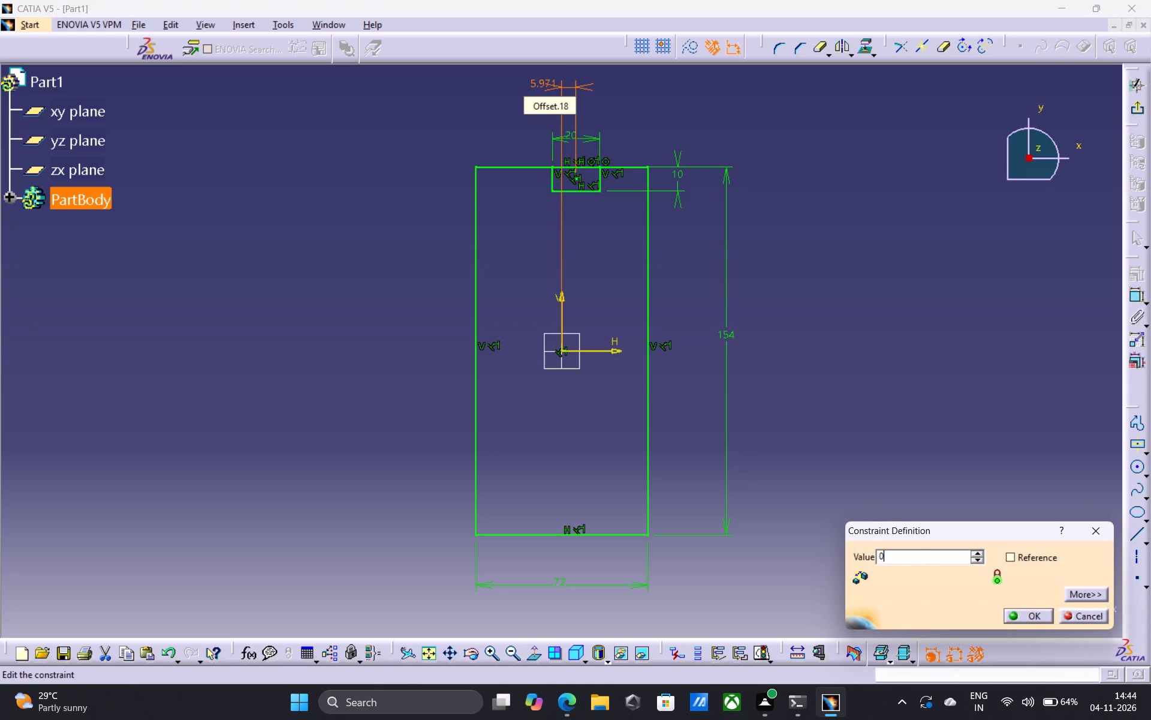
key("Return")
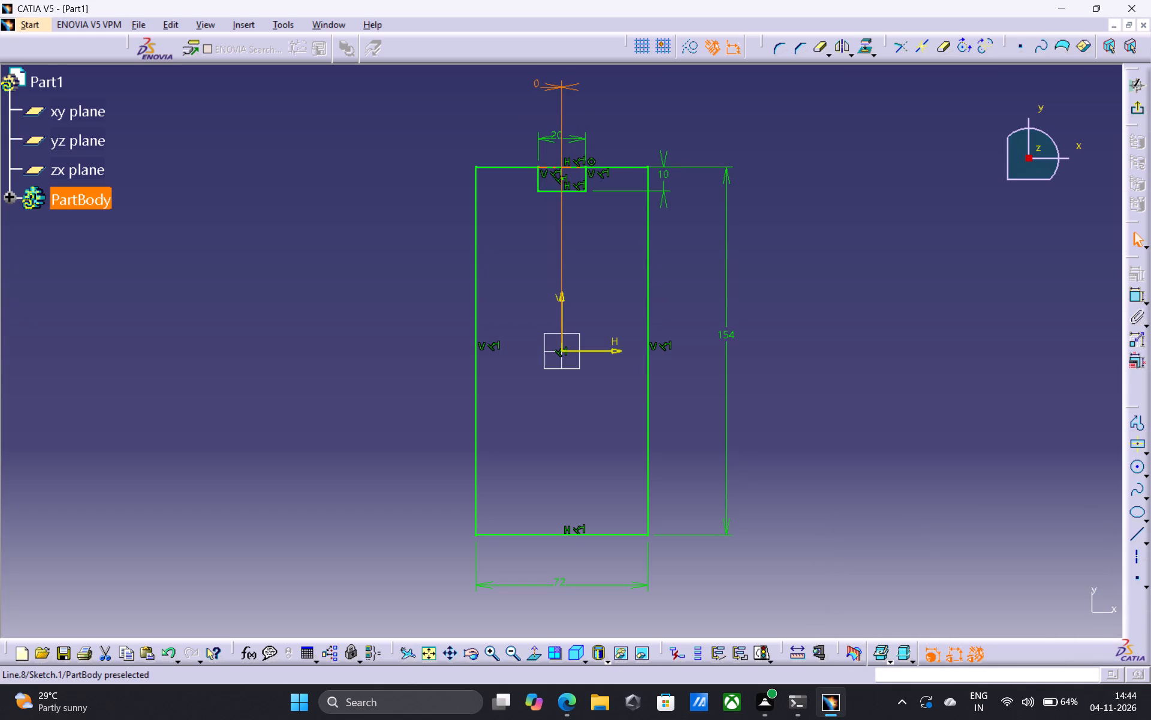
Round the large rectangle's upper-left corner with a 10 mm radius.
left_click(782, 44)
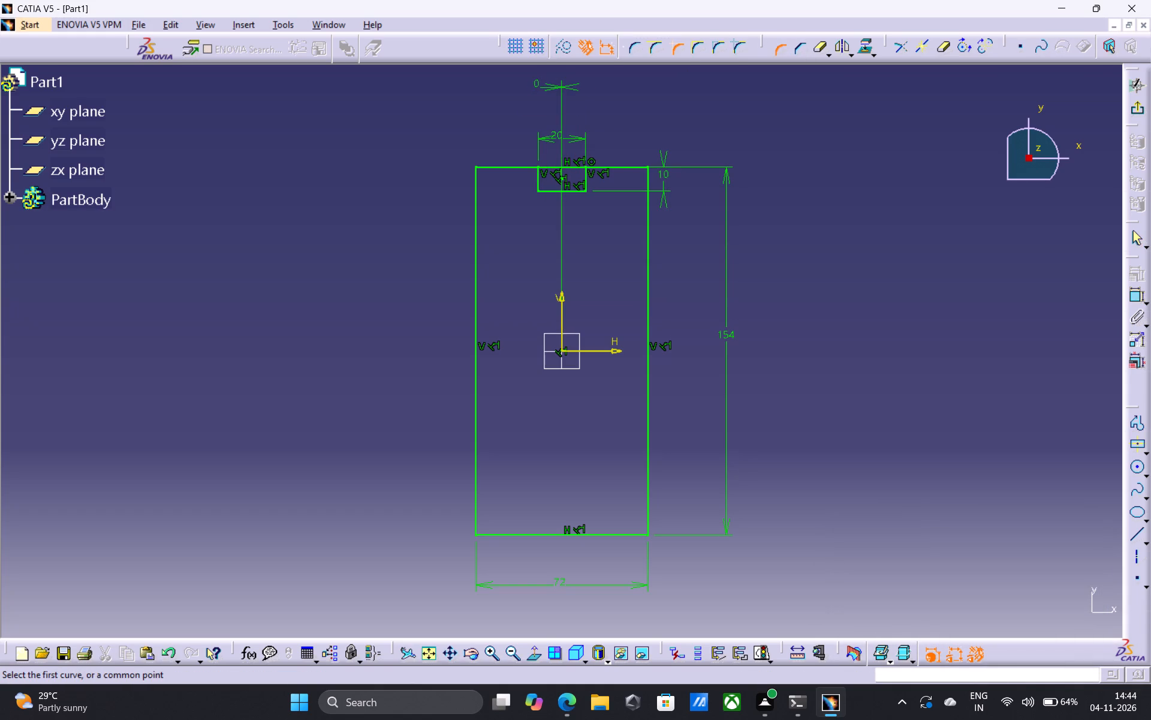
left_click(493, 167)
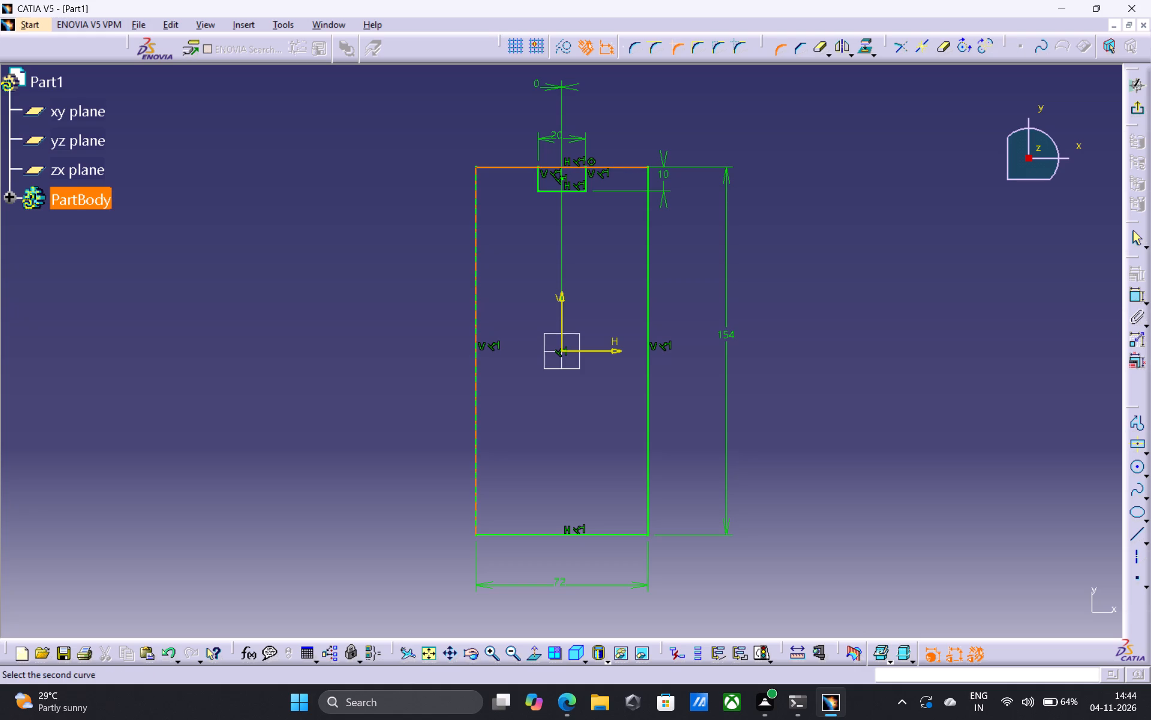
left_click(476, 196)
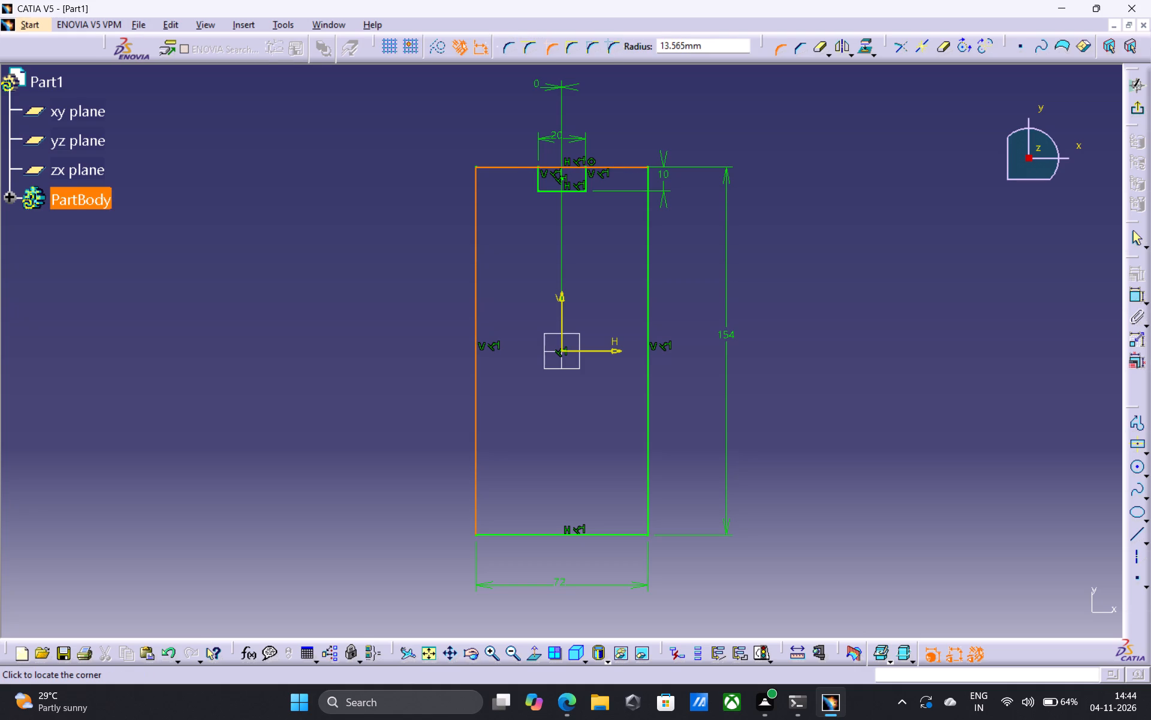
key("Tab")
key("Tab")
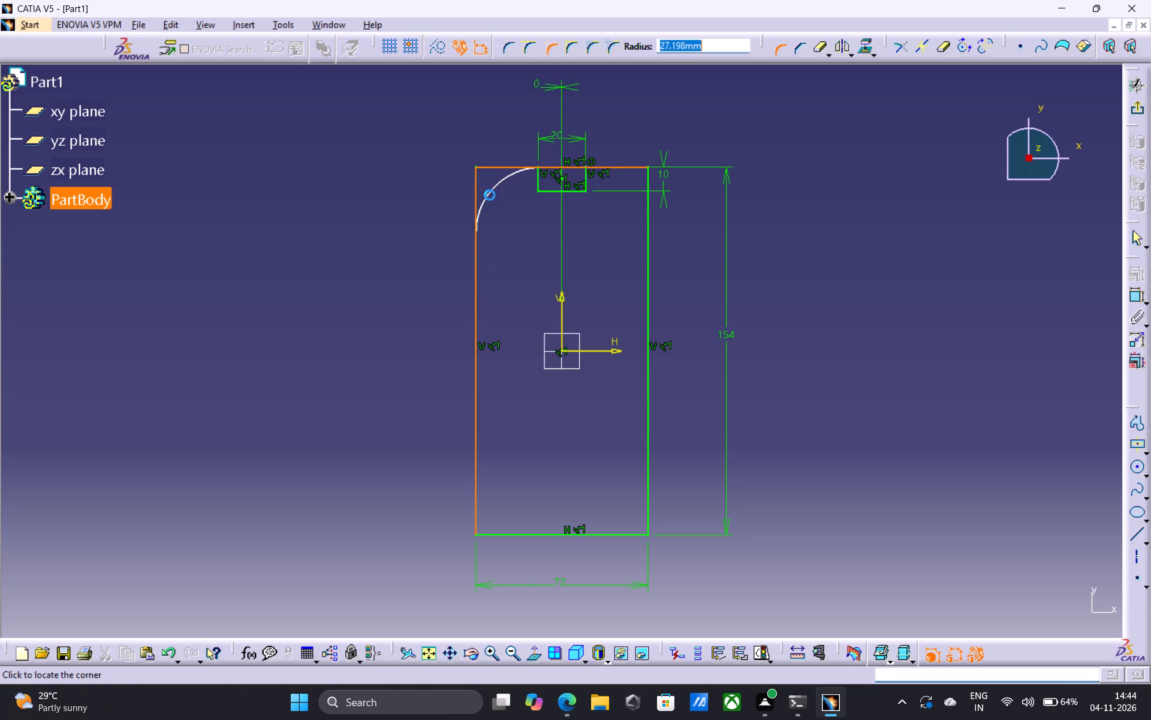
key("Tab")
key("Tab")
key("Tab")
type("10")
key("Return")
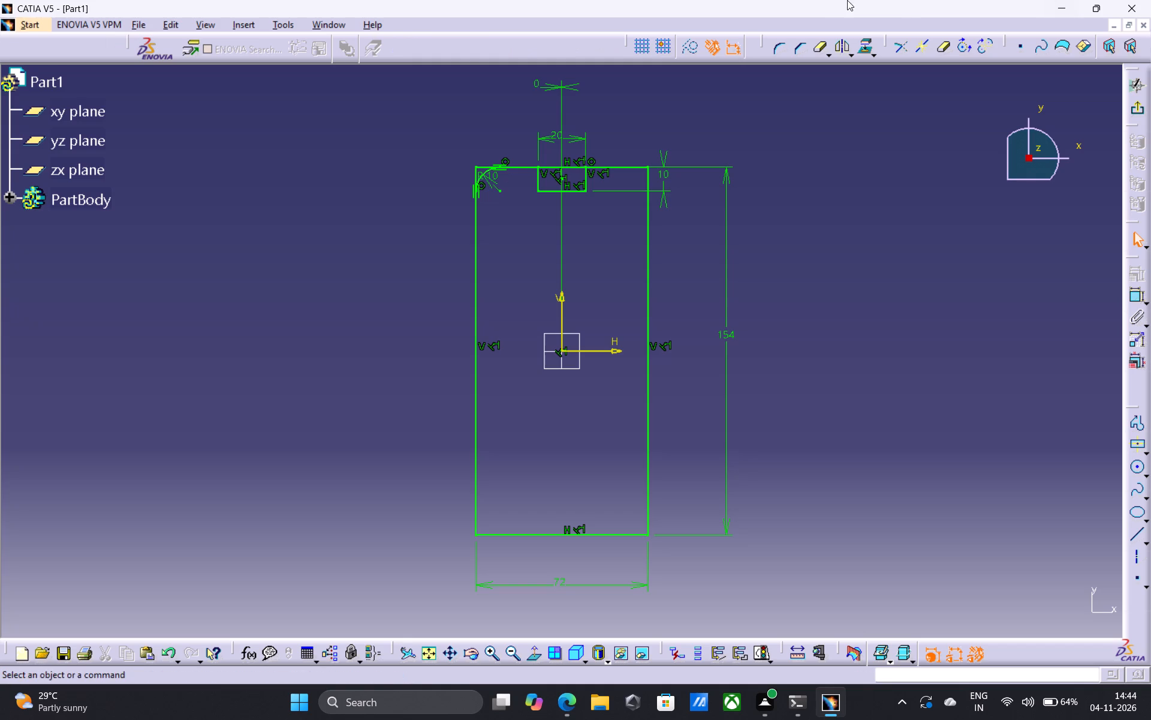
Round the large rectangle's upper-right corner with a 10 mm radius.
left_click(773, 46)
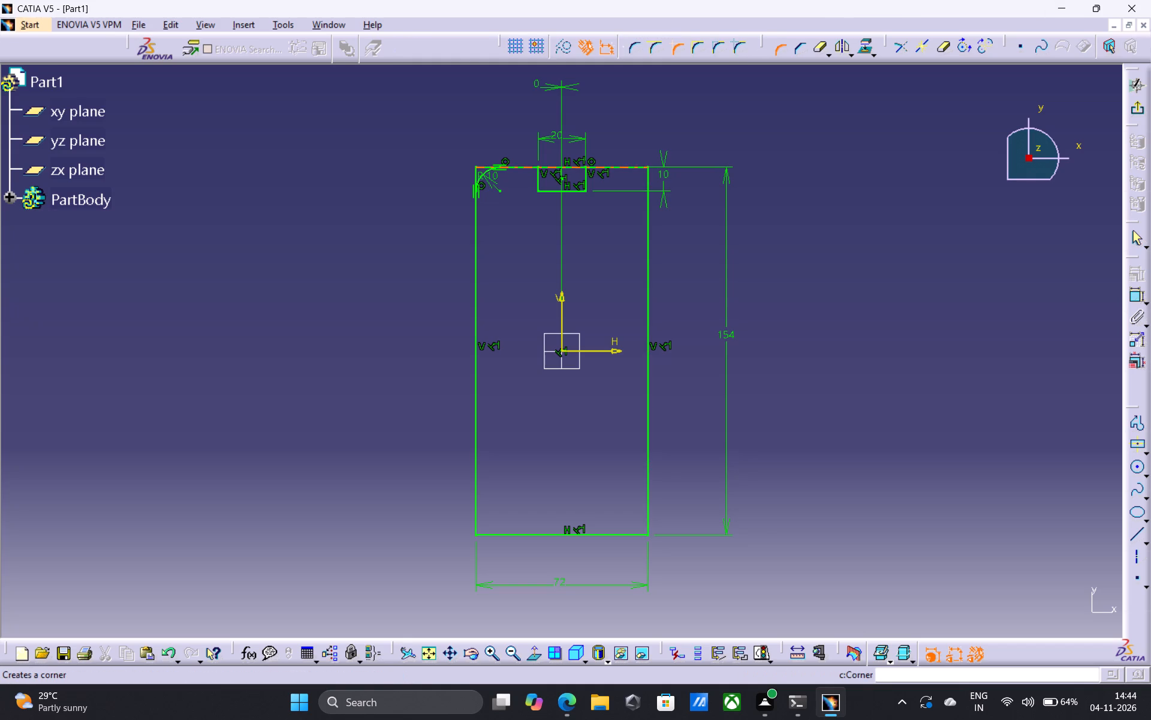
left_click(629, 168)
left_click(647, 196)
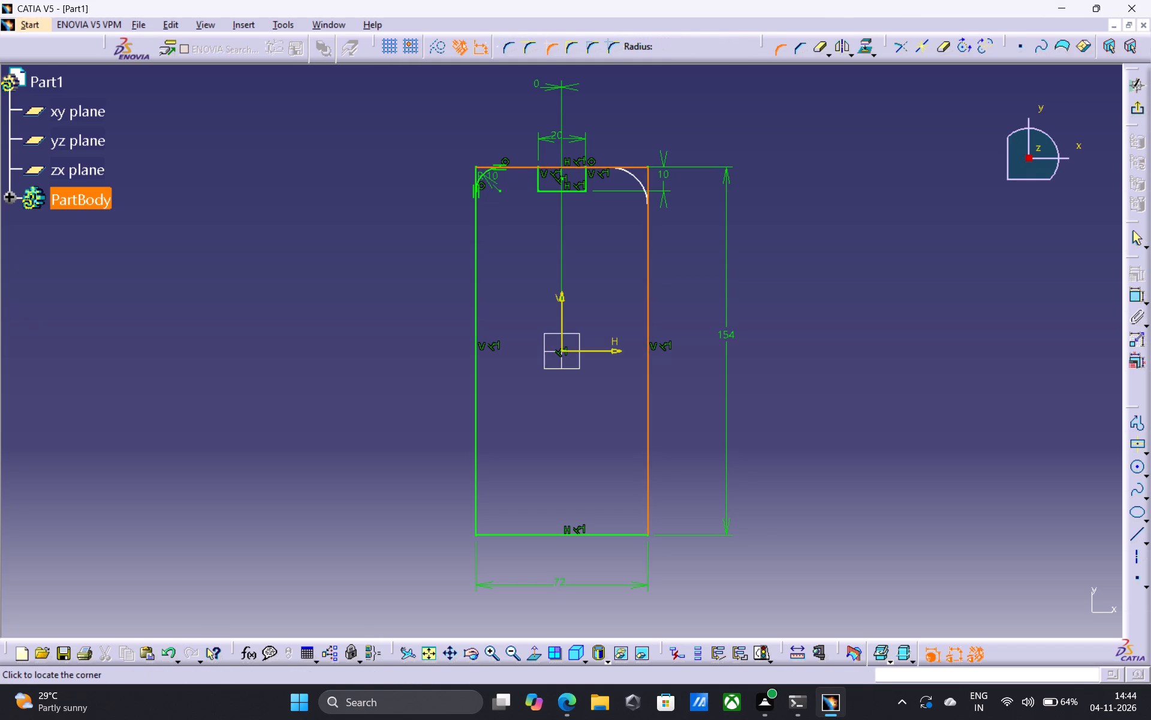
key("Tab")
key("Tab")
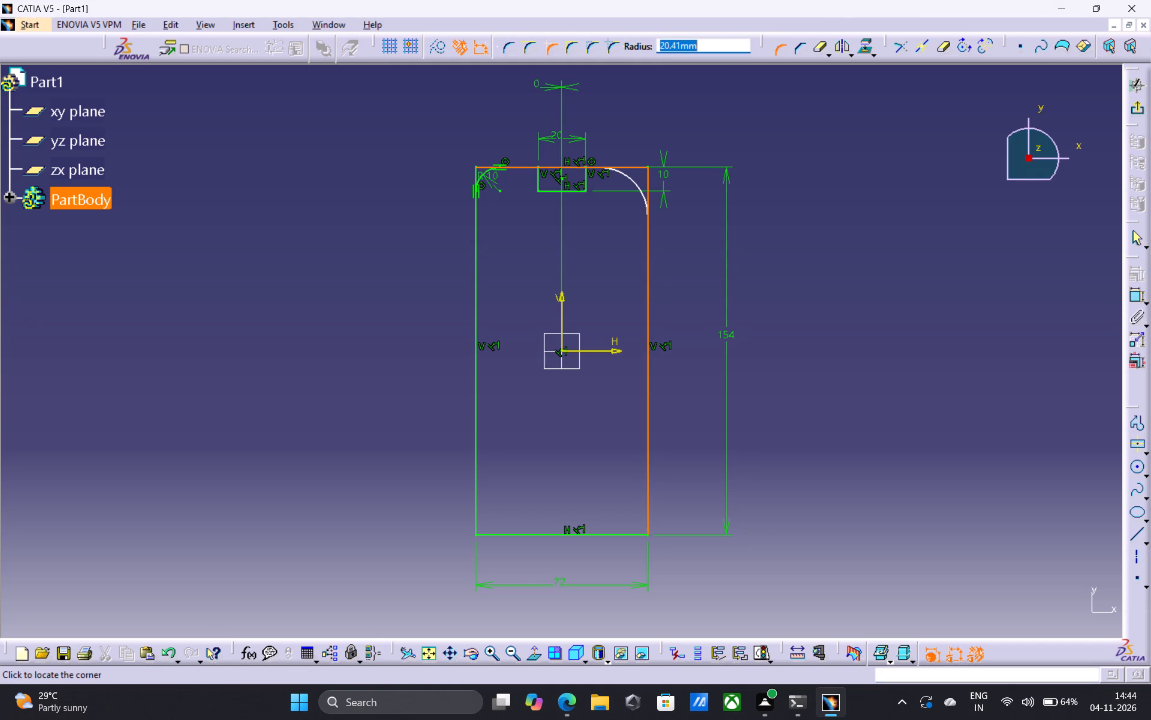
type("10")
key("Return")
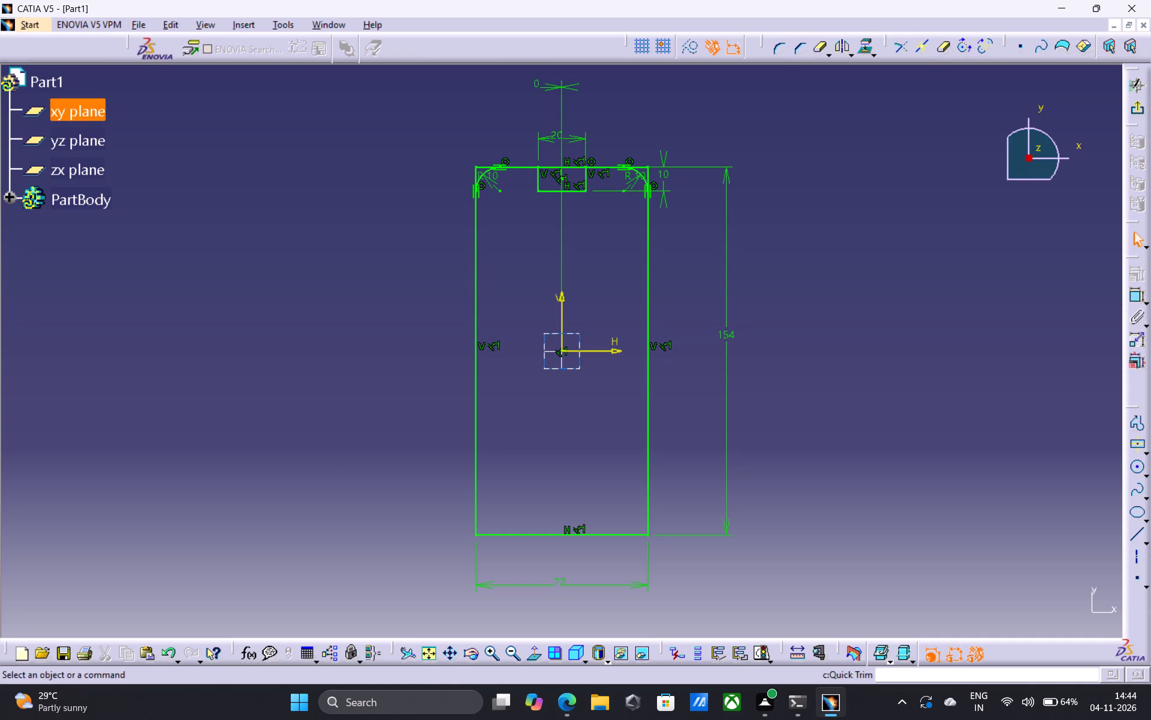
Quick Trim the overlapping upper edges between the small rectangle's sides to open the notch in the profile.
double_click(491, 652)
left_click(489, 652)
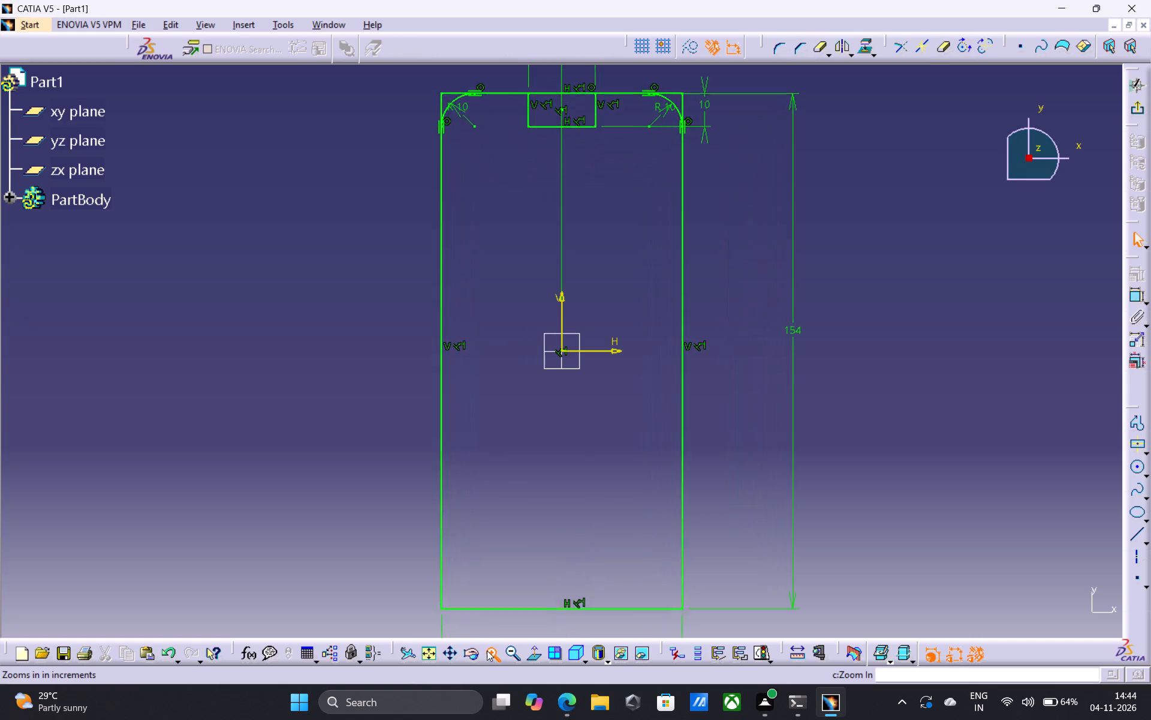
middle_click_drag(674, 220, 724, 603)
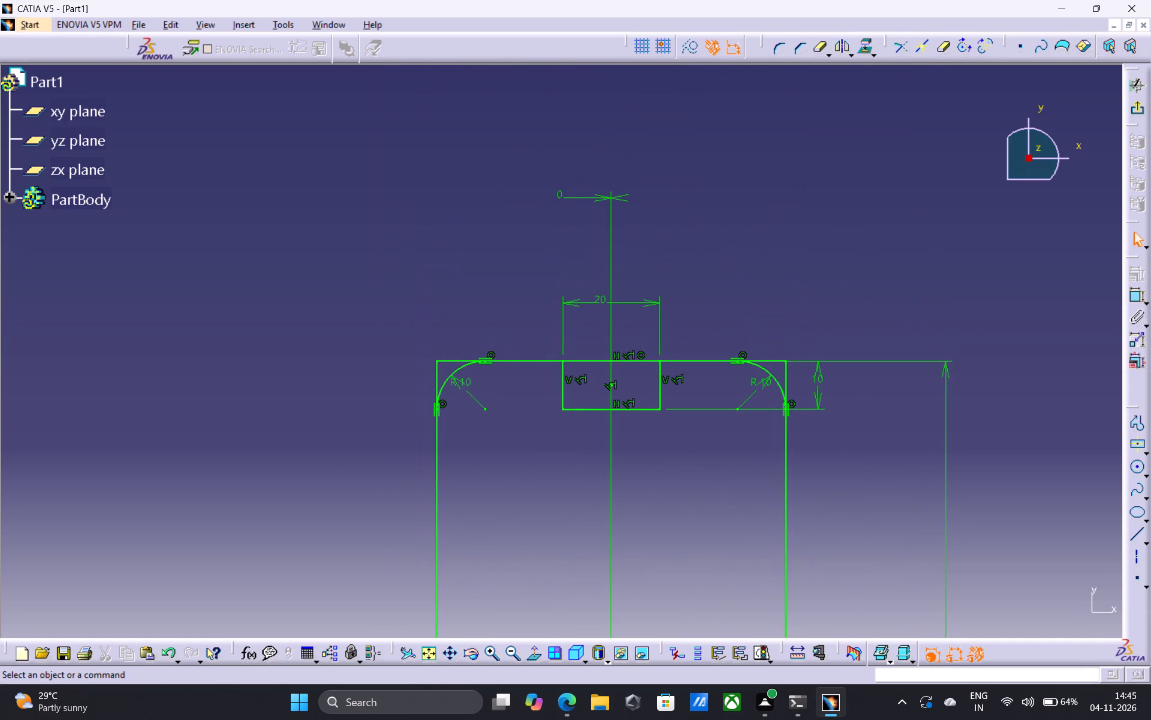
double_click(818, 49)
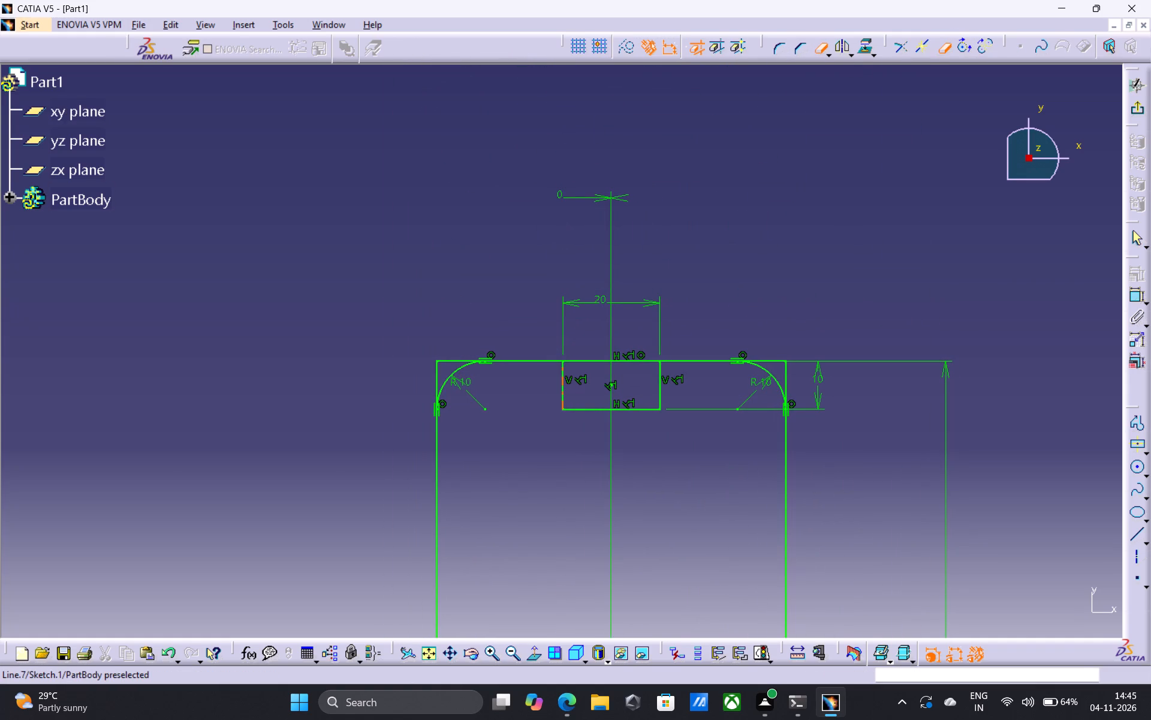
left_click(580, 360)
left_click(616, 380)
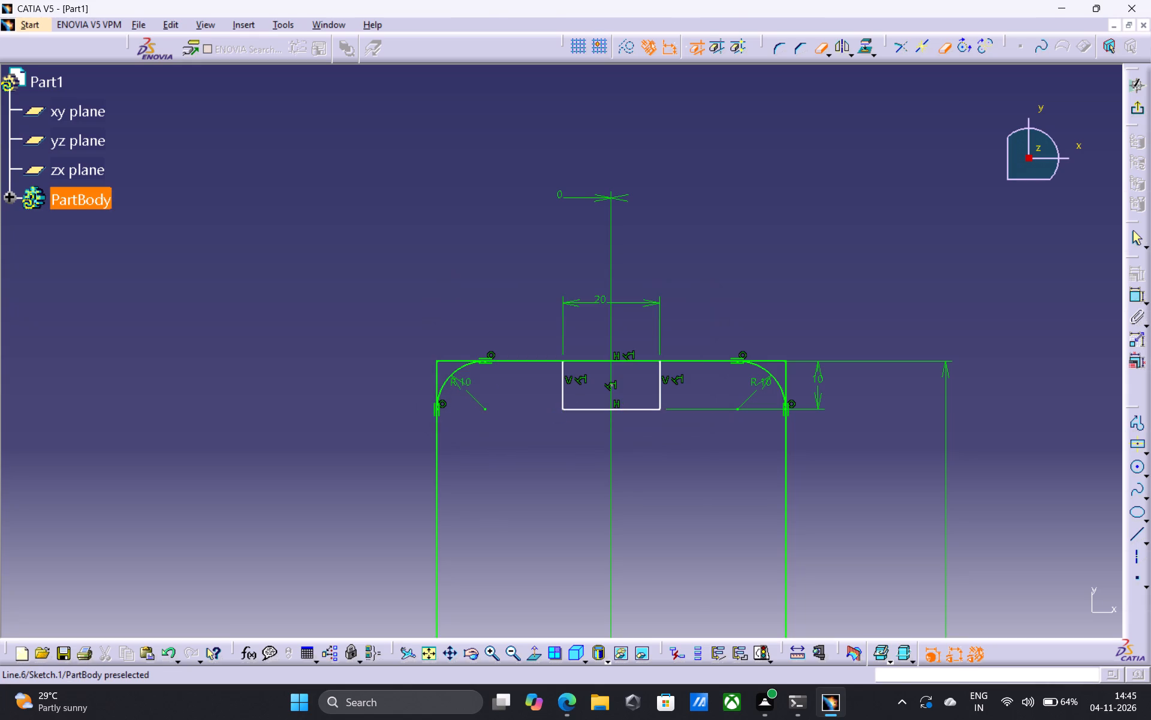
left_click(626, 358)
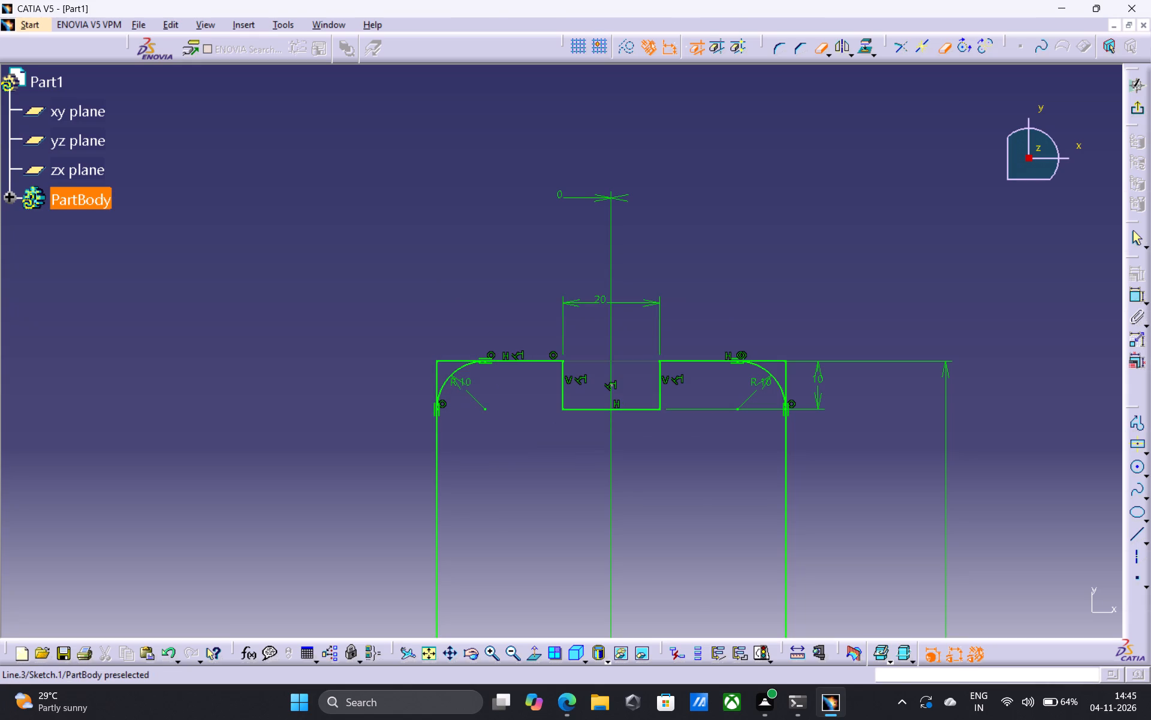
Quick Trim the leftover line ends outside both rounded corners of the large rectangle.
left_click(452, 359)
left_click(437, 367)
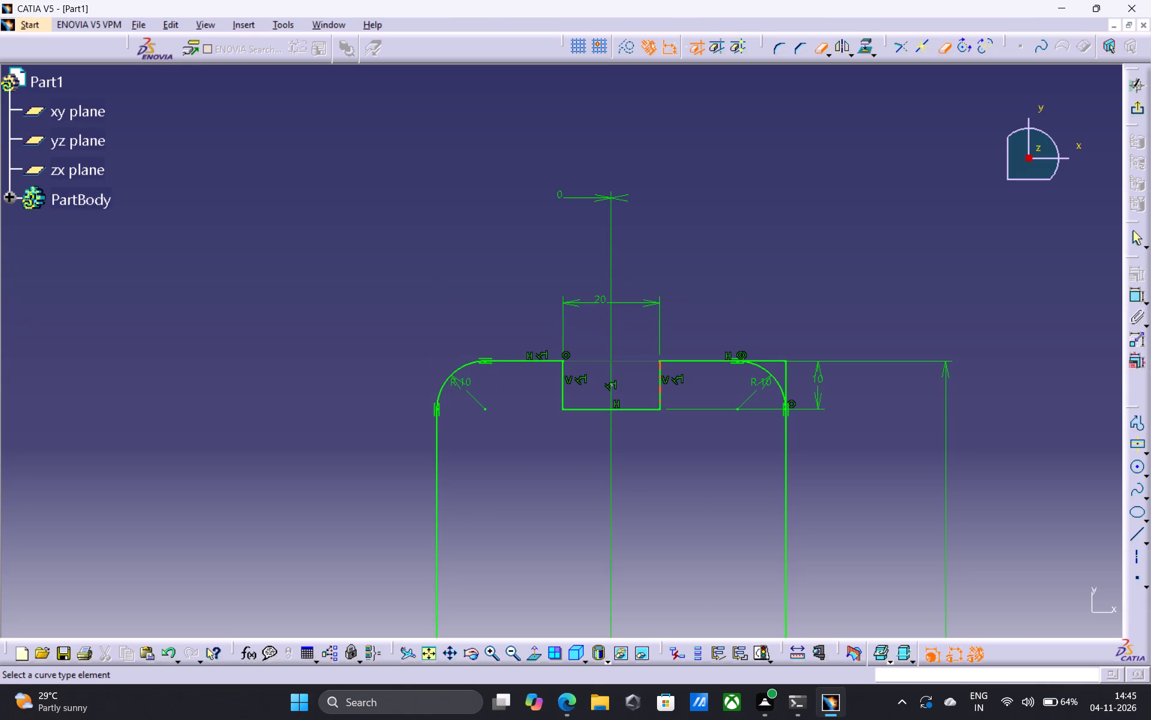
left_click(765, 361)
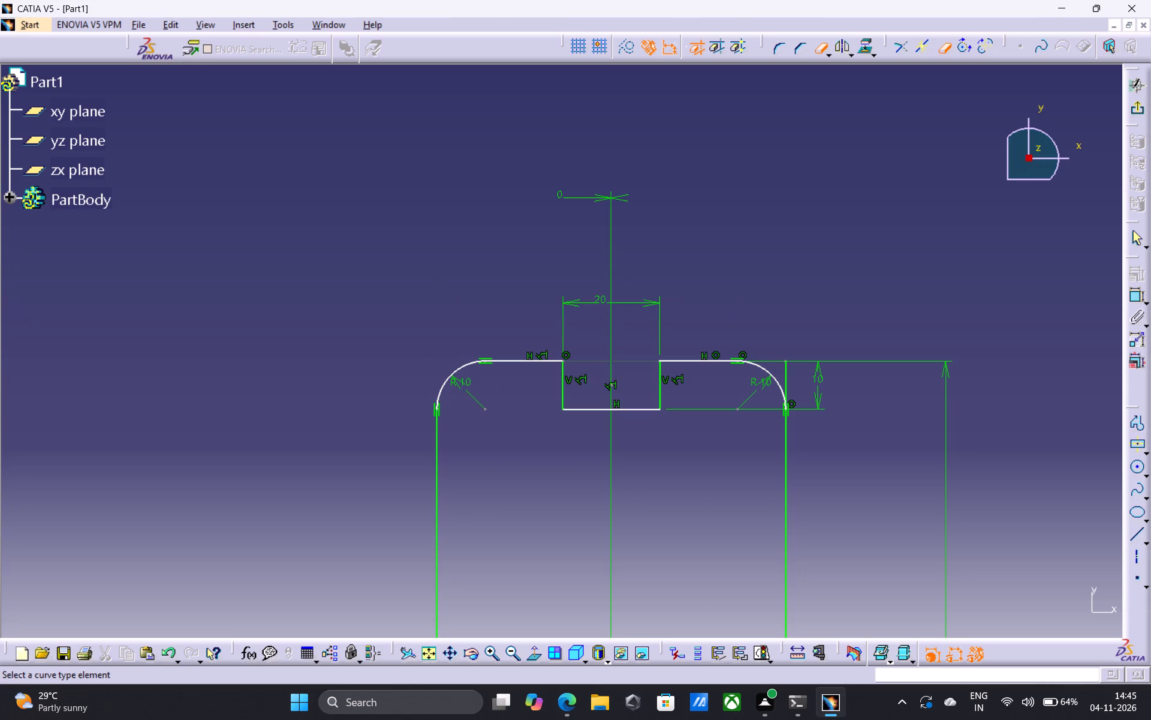
left_click(785, 372)
left_click(600, 379)
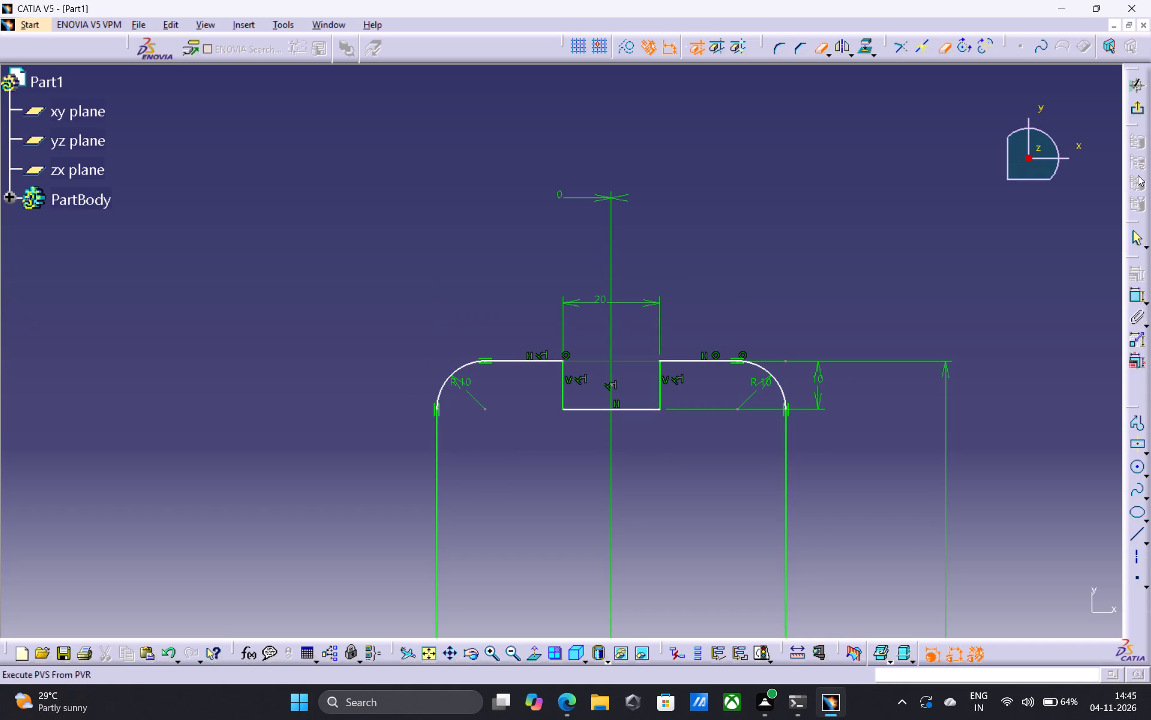
Exit the sketch and pad the notched profile to a length of 20 mm.
left_click(1135, 110)
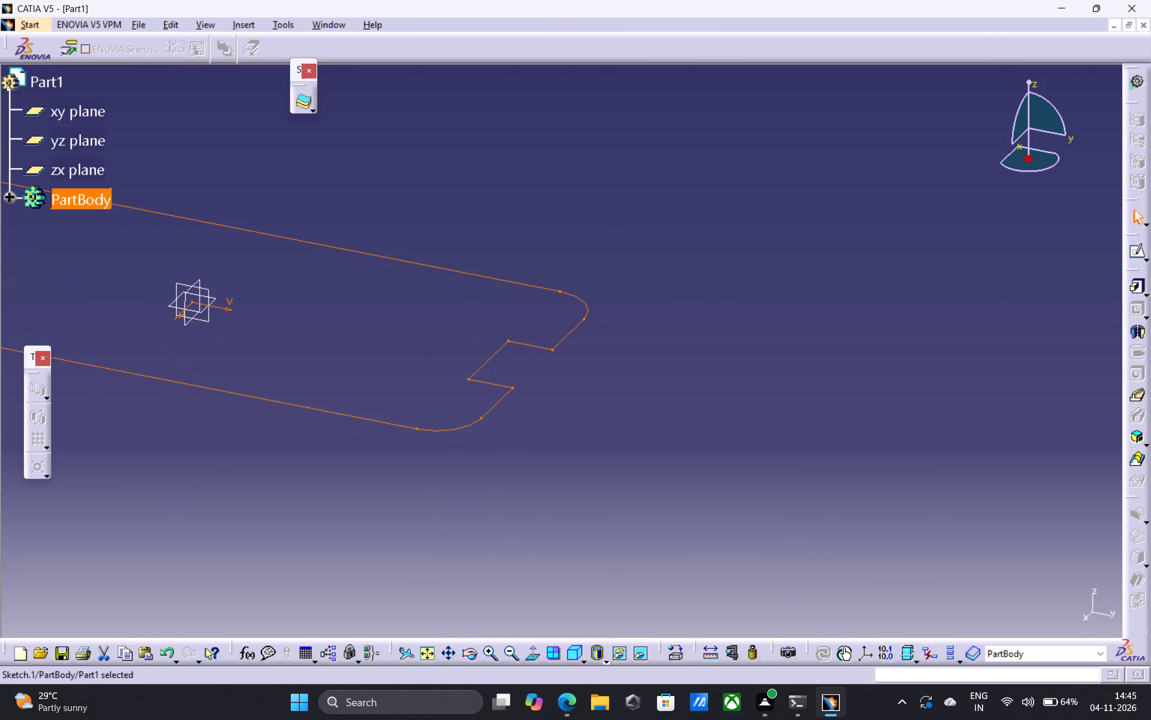
left_click(426, 652)
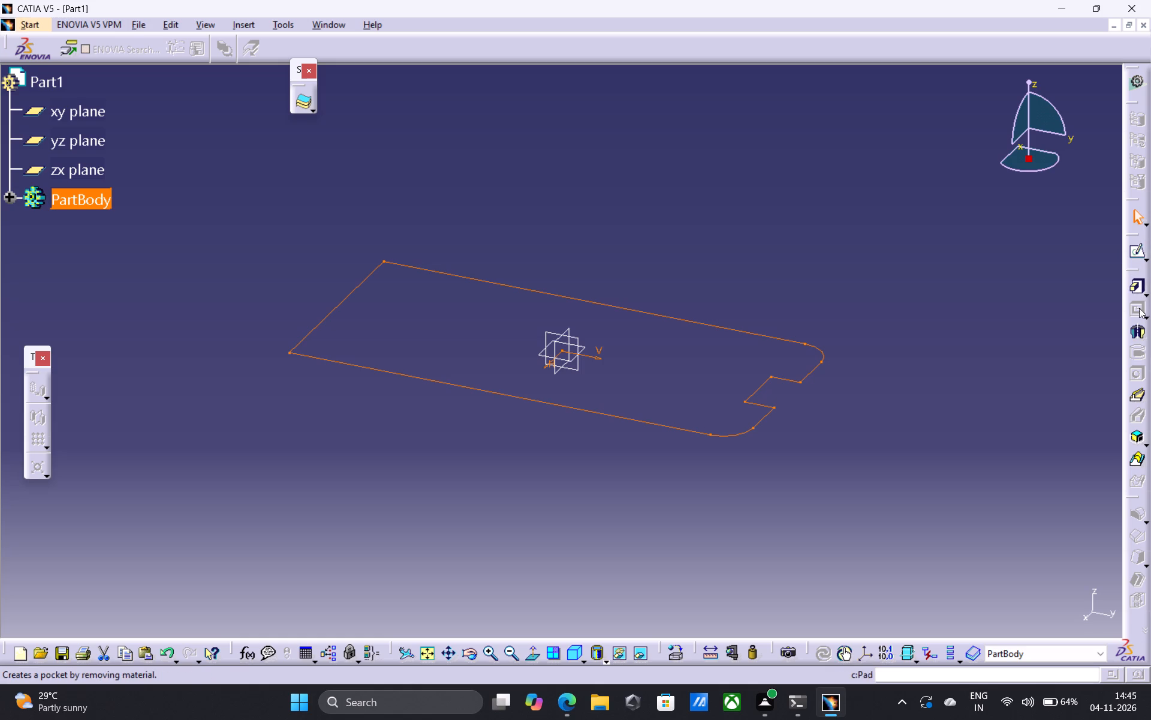
left_click(1144, 289)
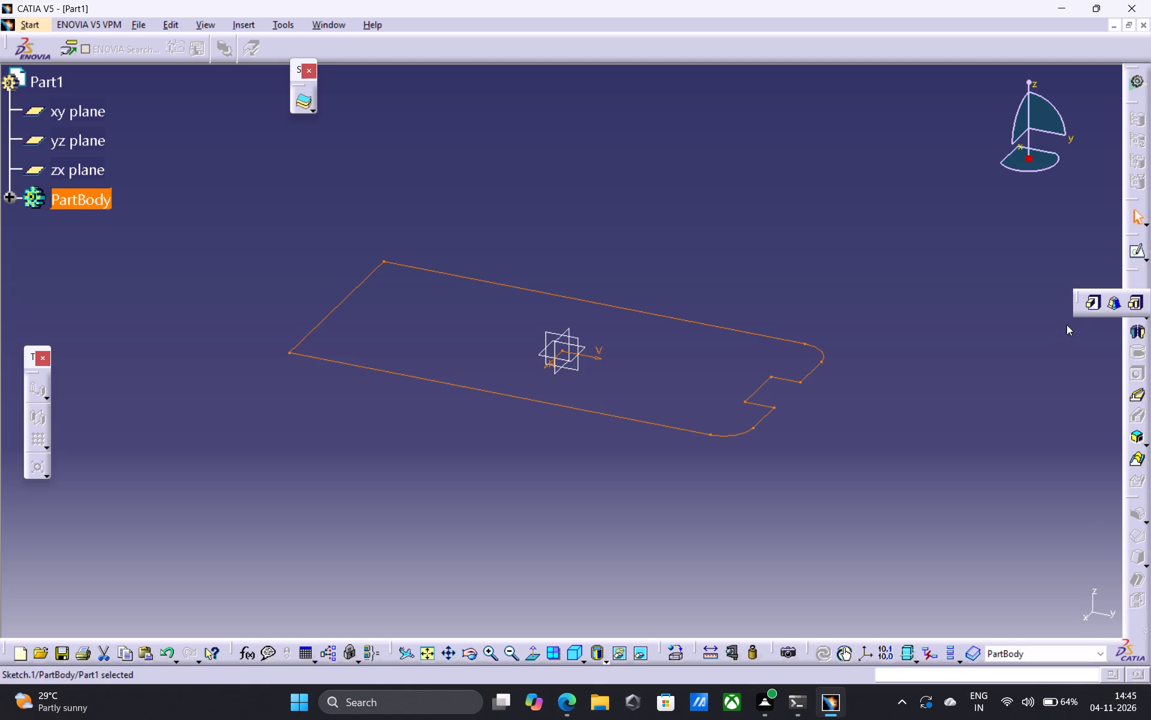
left_click(1089, 305)
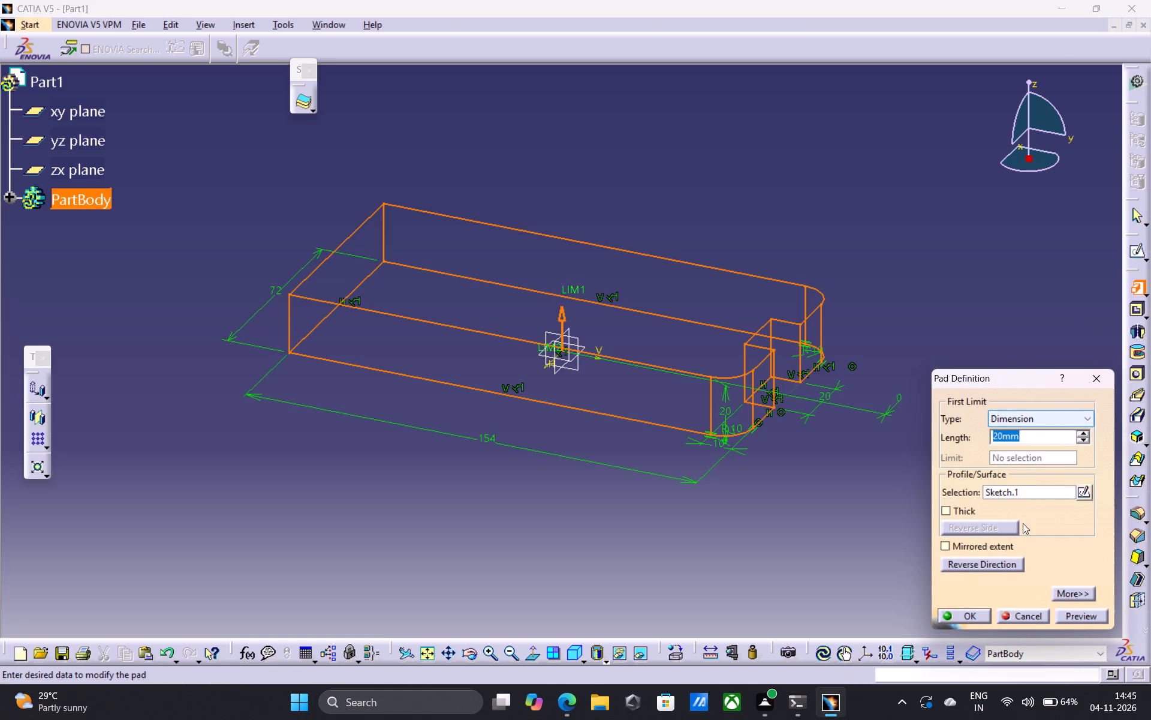
left_click(965, 620)
Start a sketch on the pad's long side face and draw two concentric circles below it, about 8 and 13 mm in radius.
left_click(481, 369)
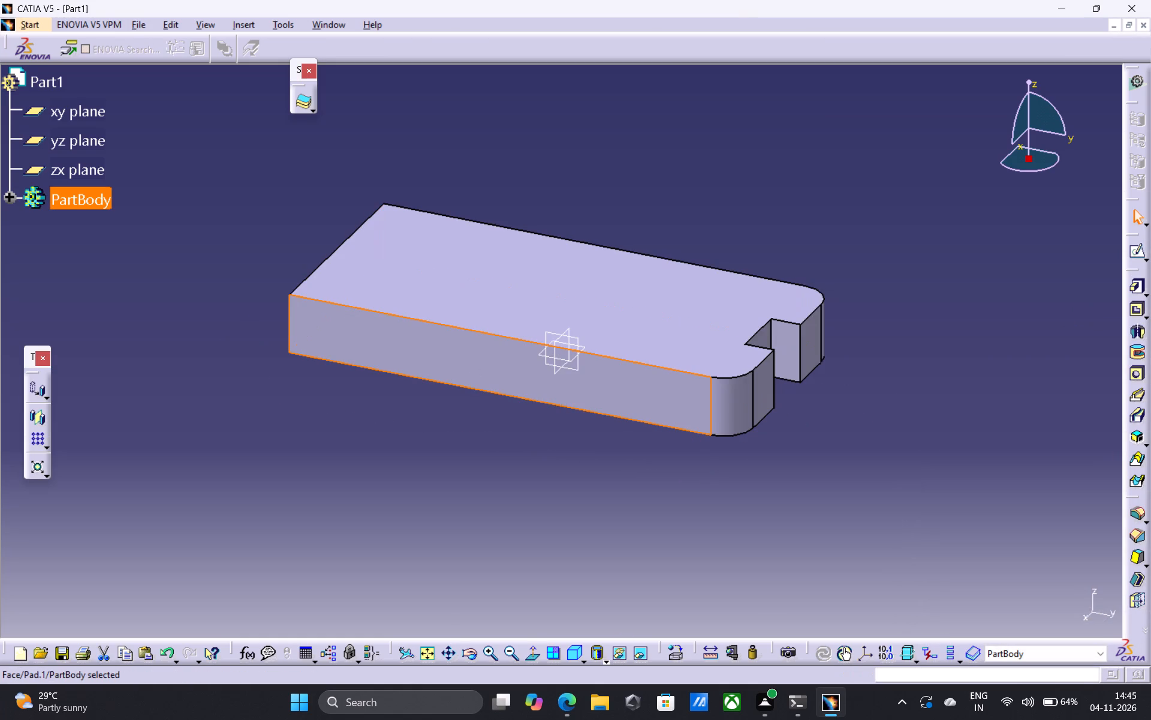
left_click(1137, 253)
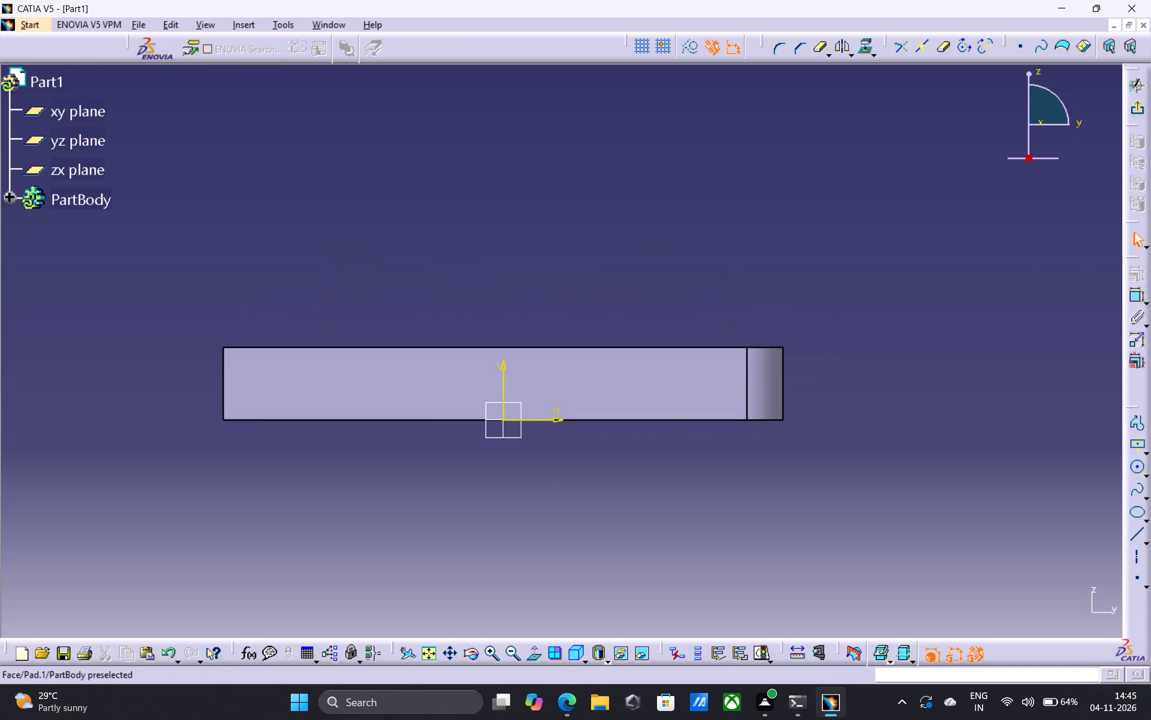
middle_click_drag(468, 487, 525, 382)
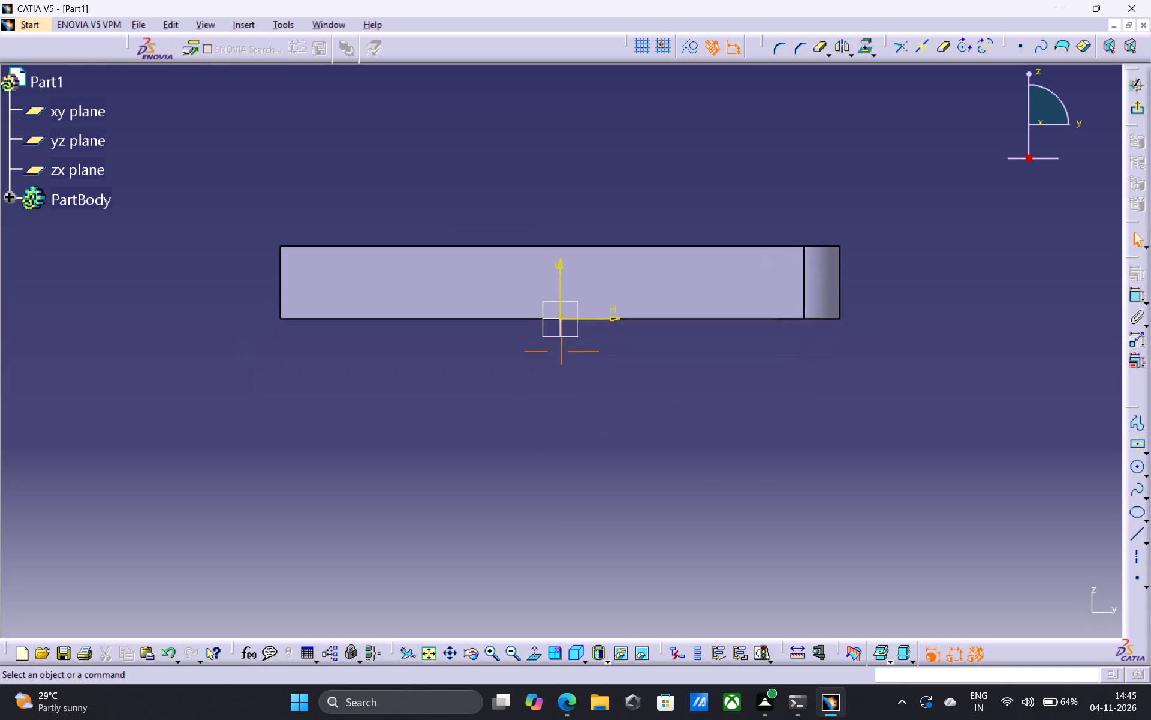
middle_click_drag(525, 382, 529, 349)
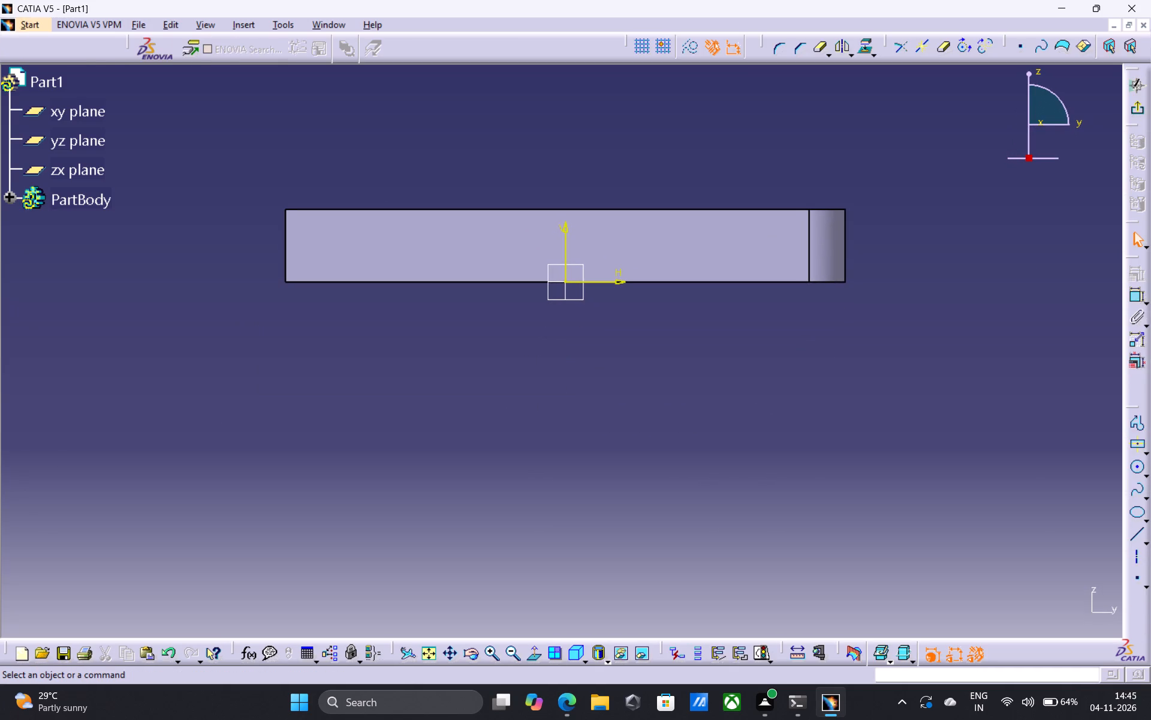
left_click(1140, 466)
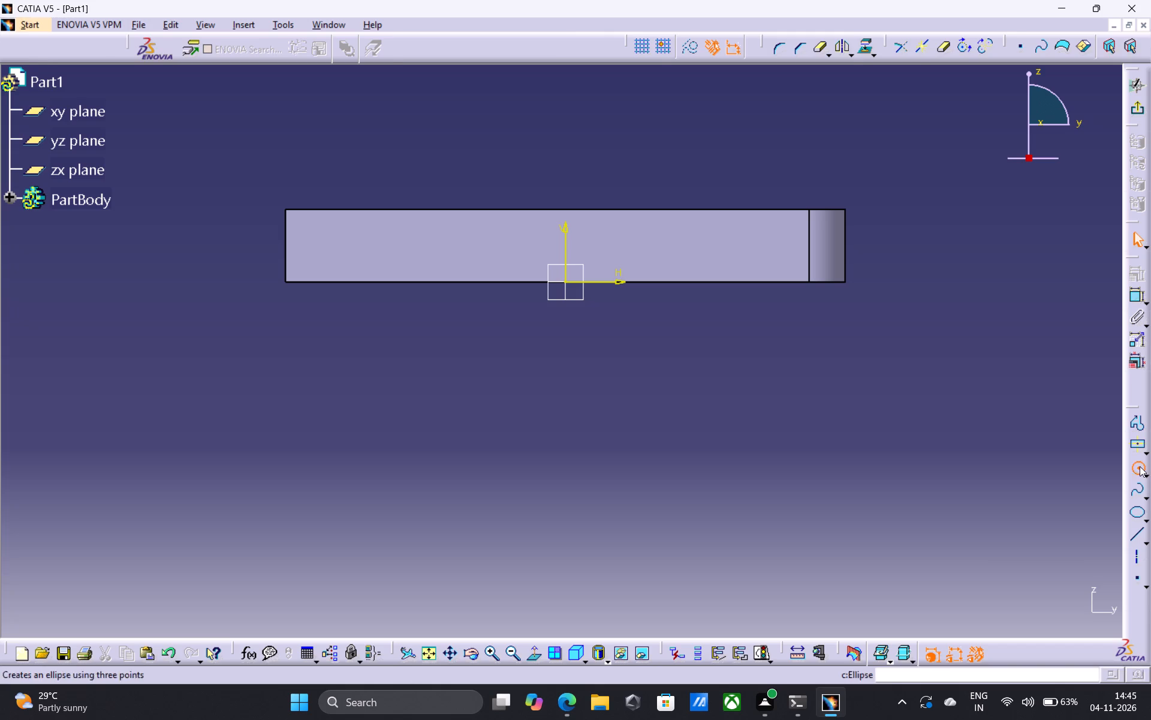
left_click(836, 524)
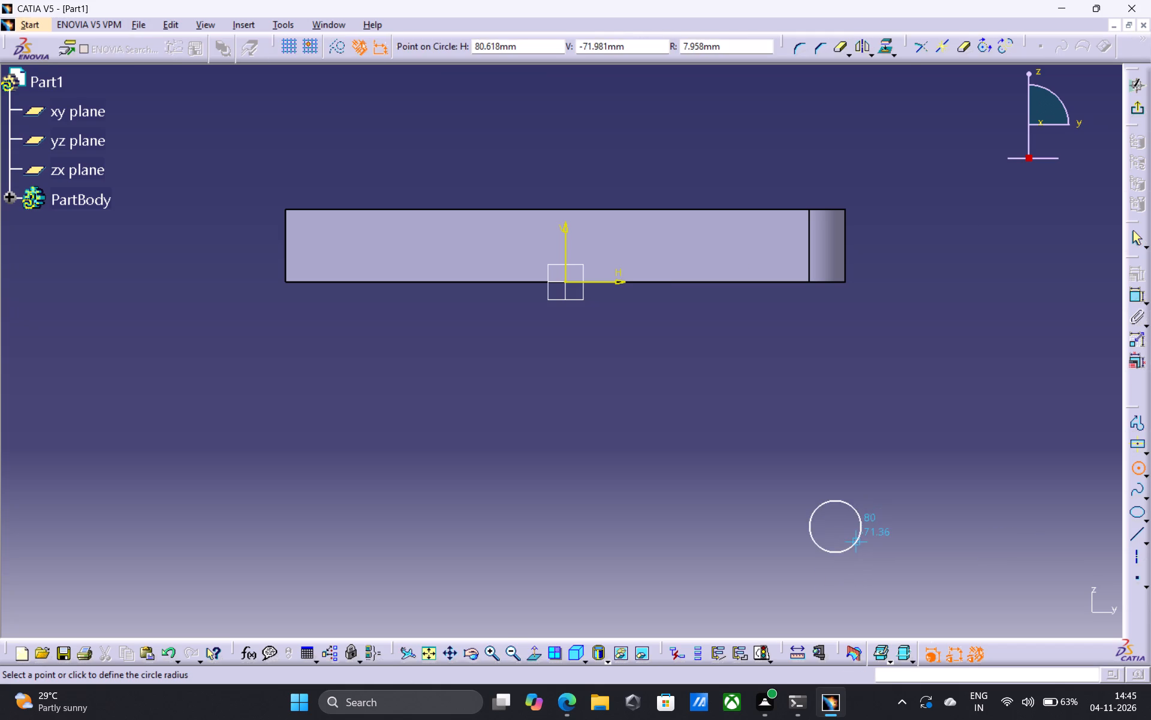
left_click(861, 545)
left_click(1138, 470)
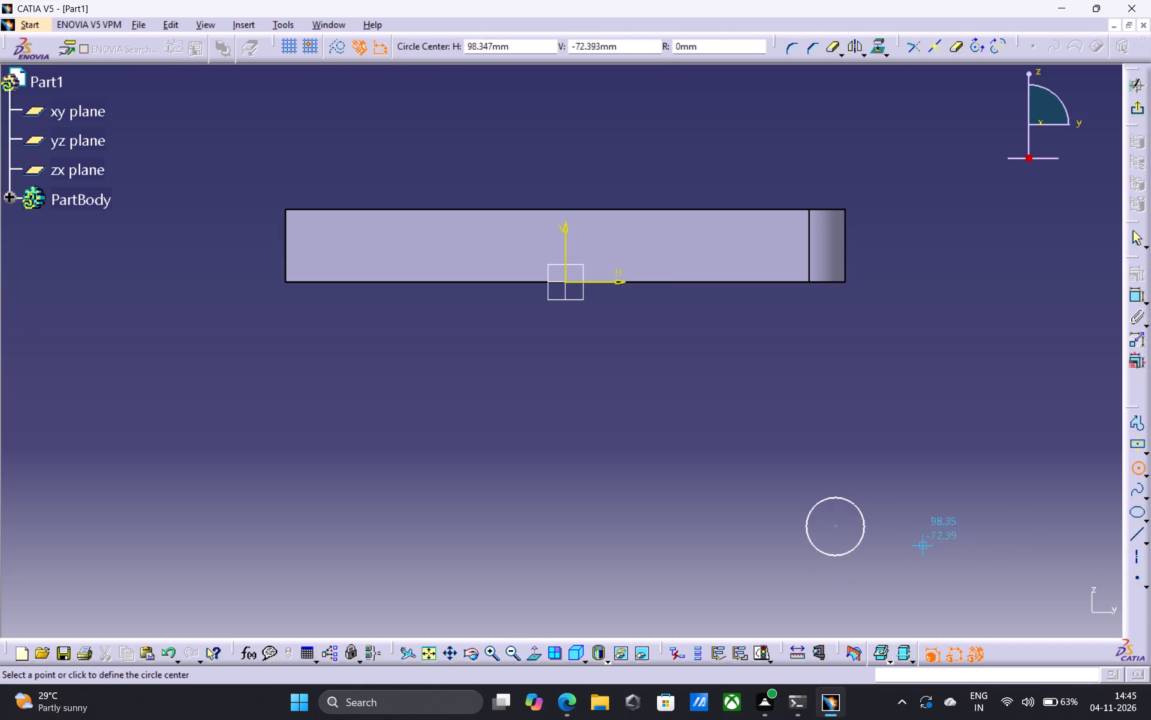
left_click(836, 526)
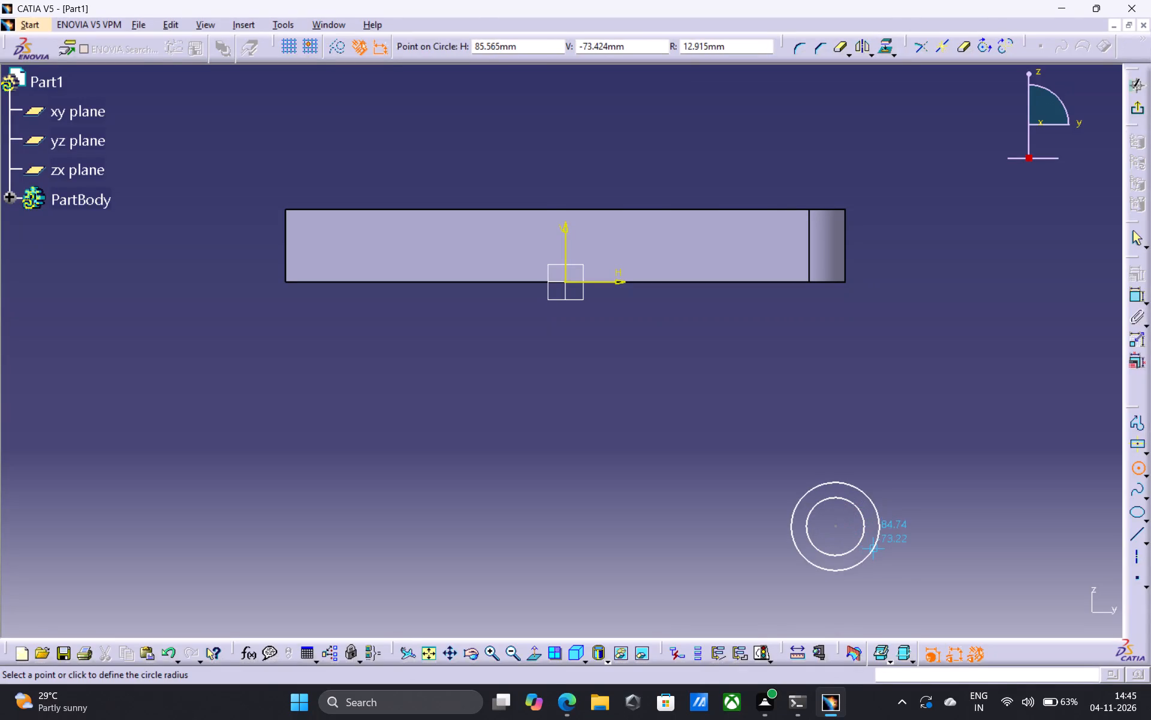
left_click(878, 550)
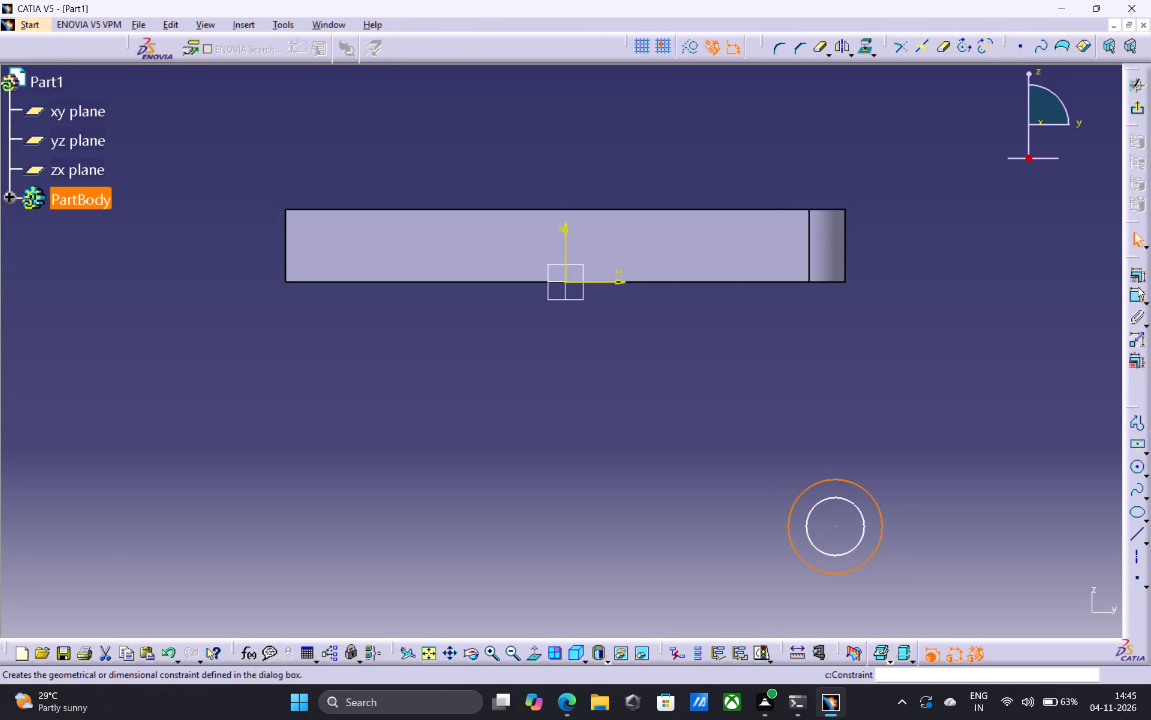
Dimension both concentric circles, setting the inner radius to 18 mm and the outer radius to 28 mm.
double_click(1134, 299)
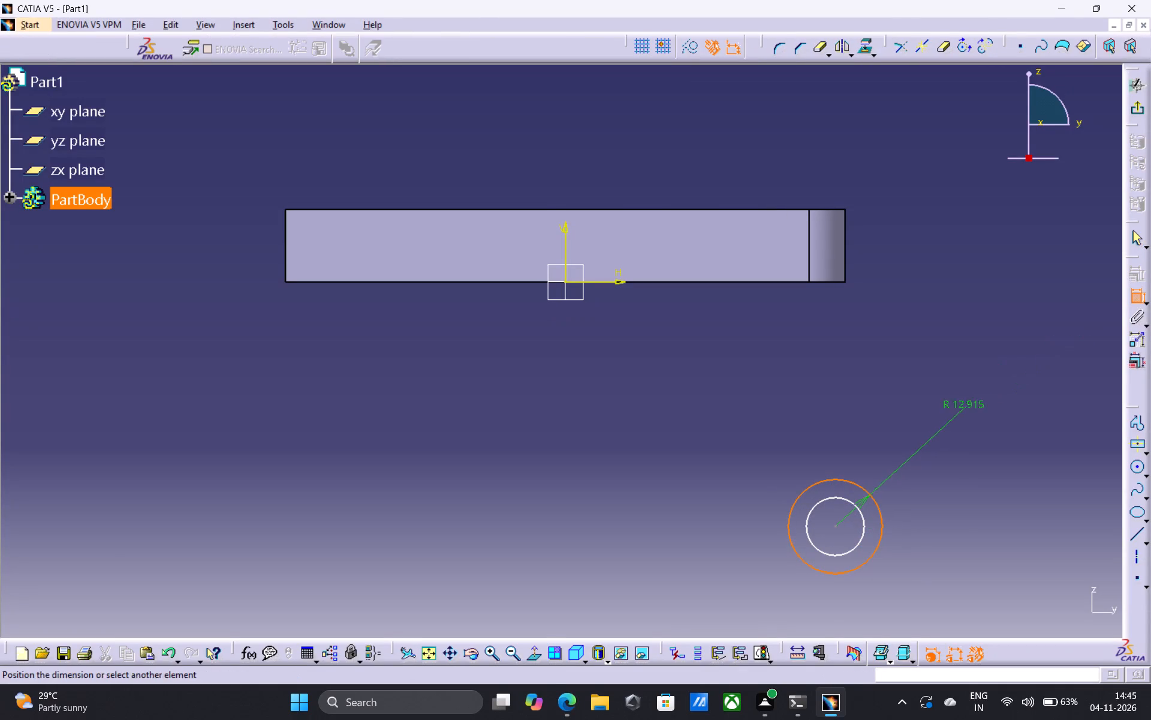
left_click(947, 420)
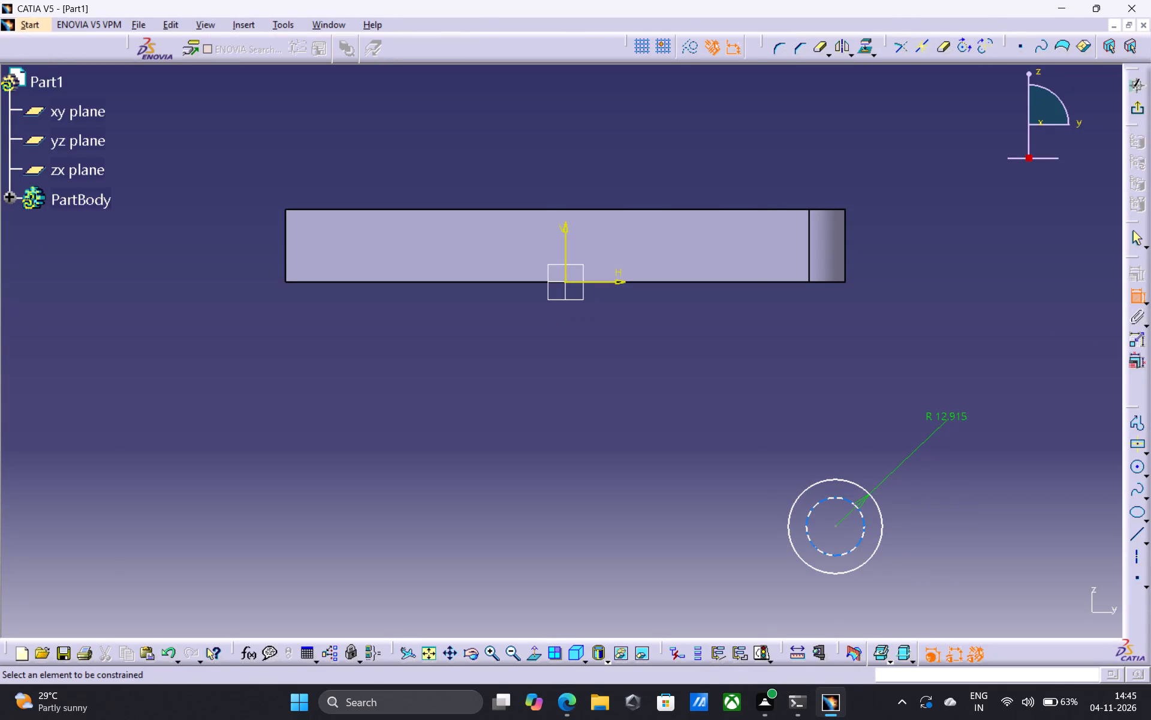
left_click(827, 498)
left_click(758, 455)
double_click(761, 450)
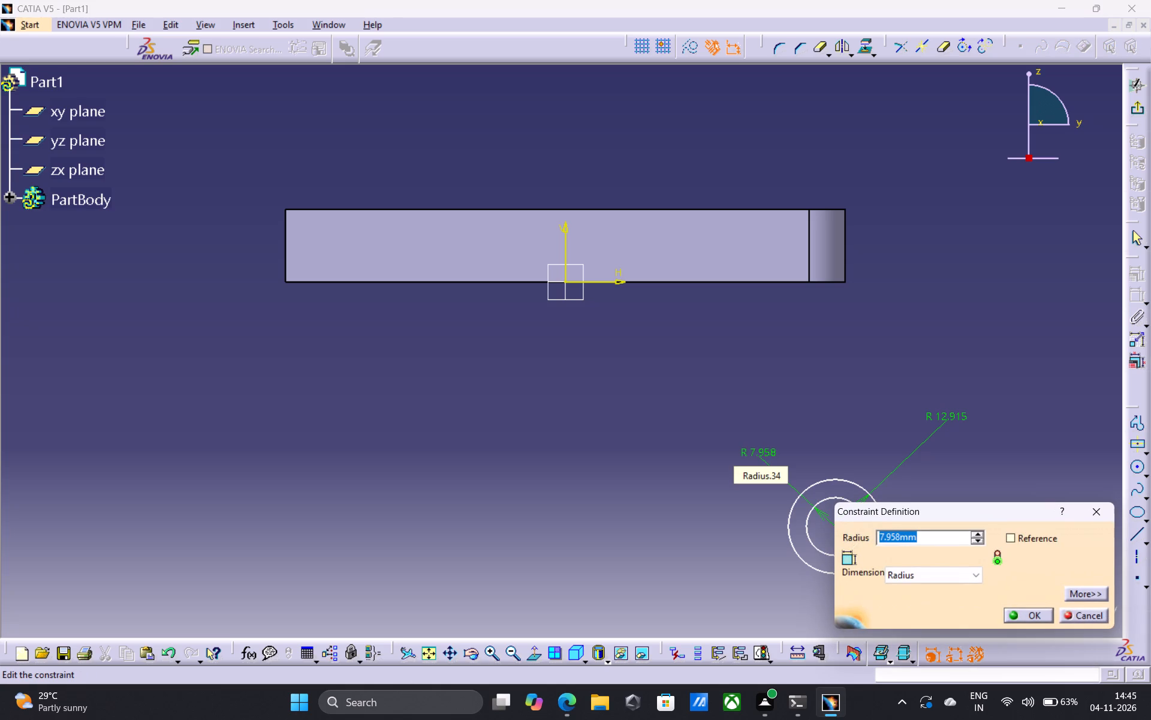
type("18")
key("Return")
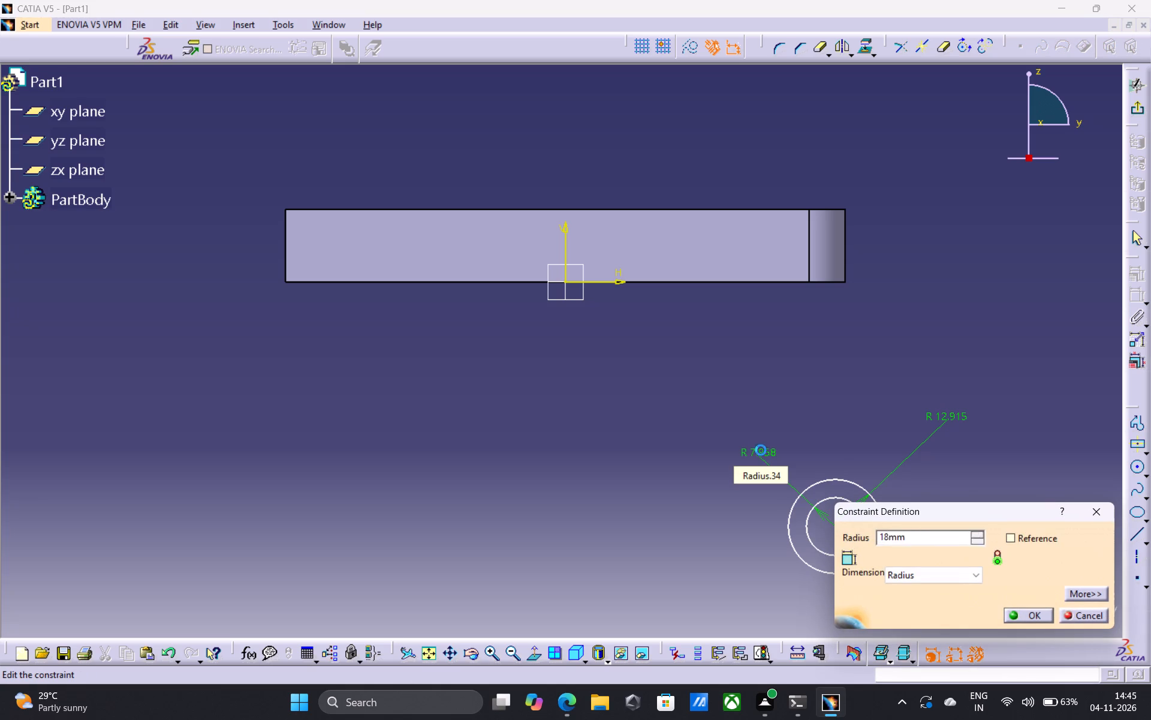
double_click(947, 418)
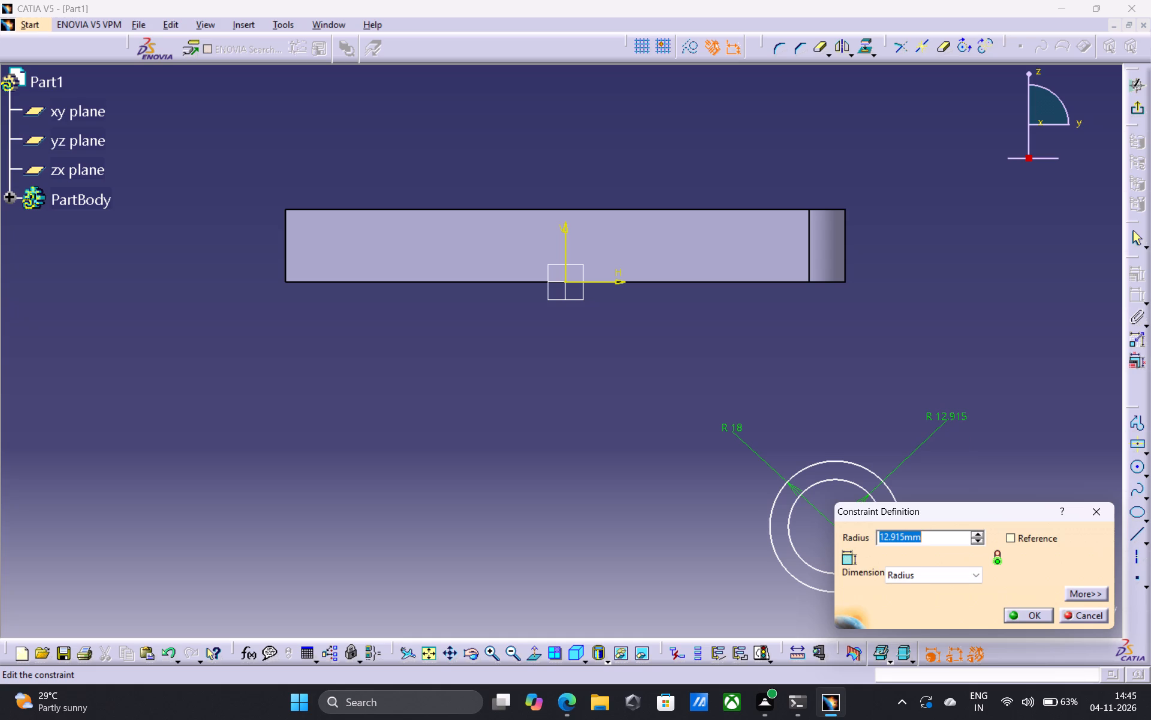
type("28")
key("Return")
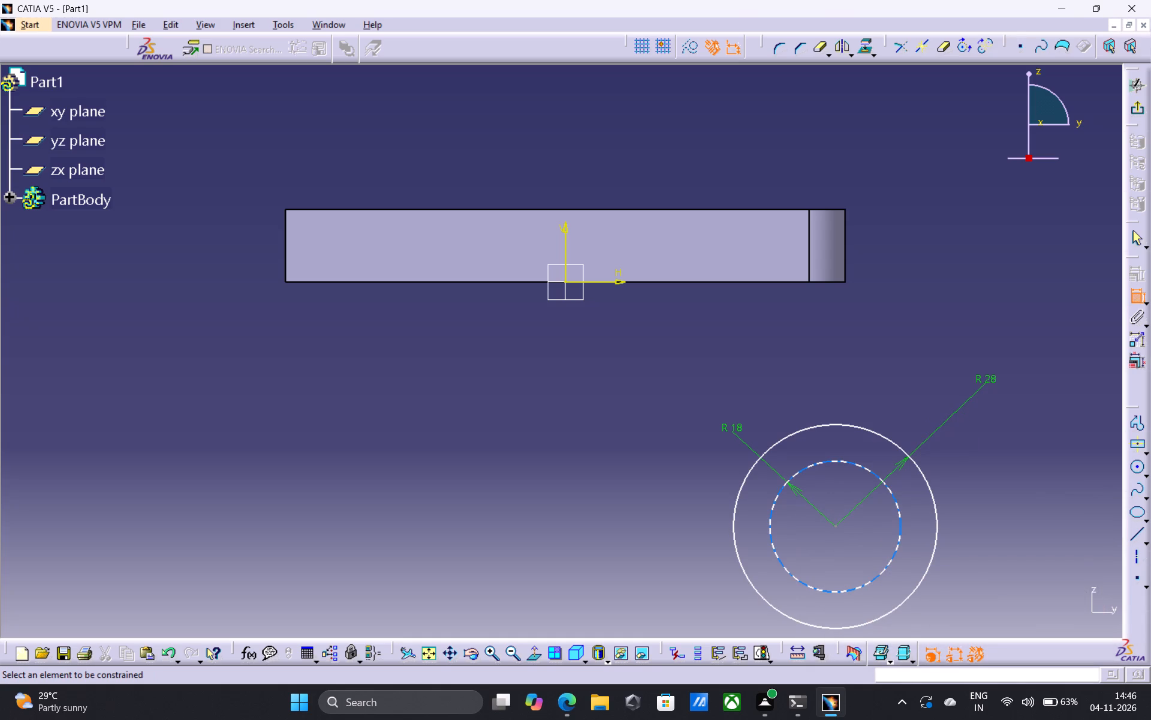
Draw a horizontal line about 260 mm long through the circles' centre, extending past them on both sides.
scroll(878, 523, "down", 1)
middle_click_drag(878, 523, 787, 413)
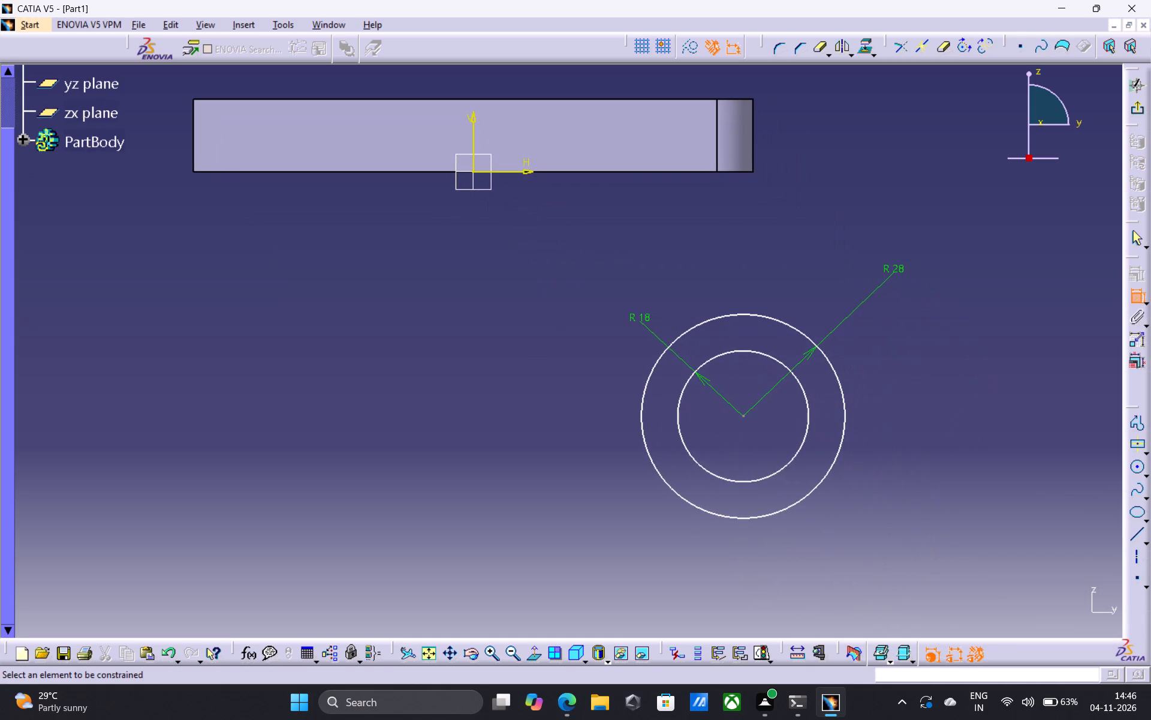
left_click(1137, 531)
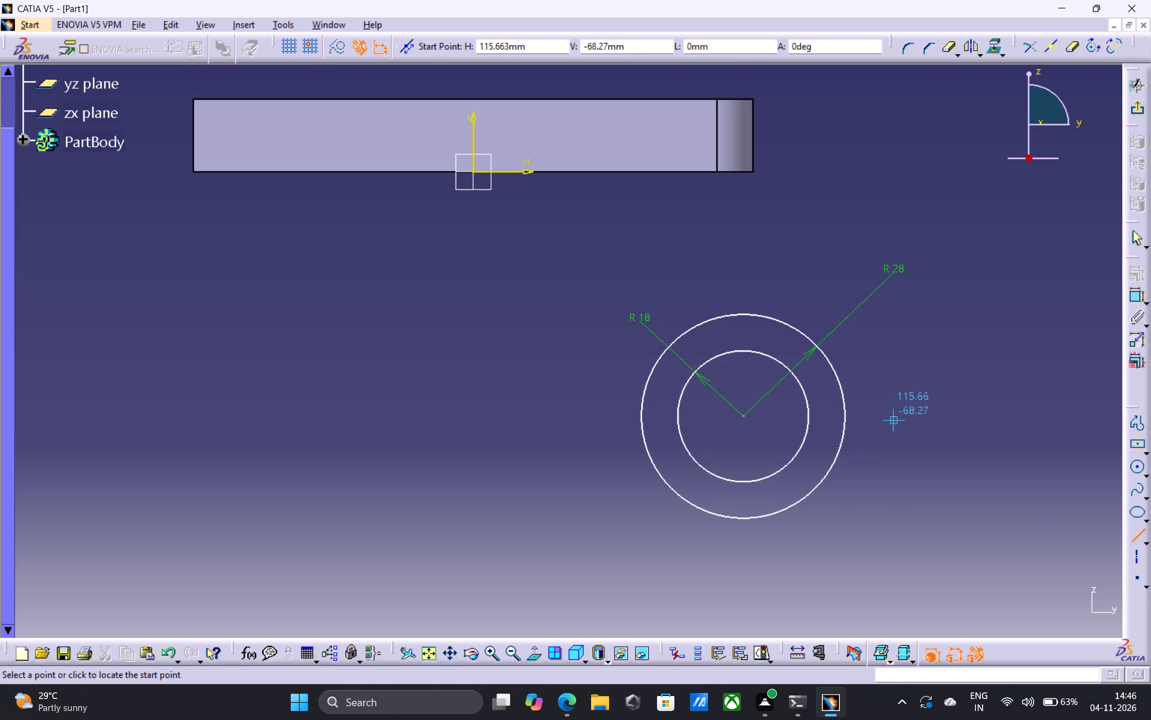
left_click(1021, 417)
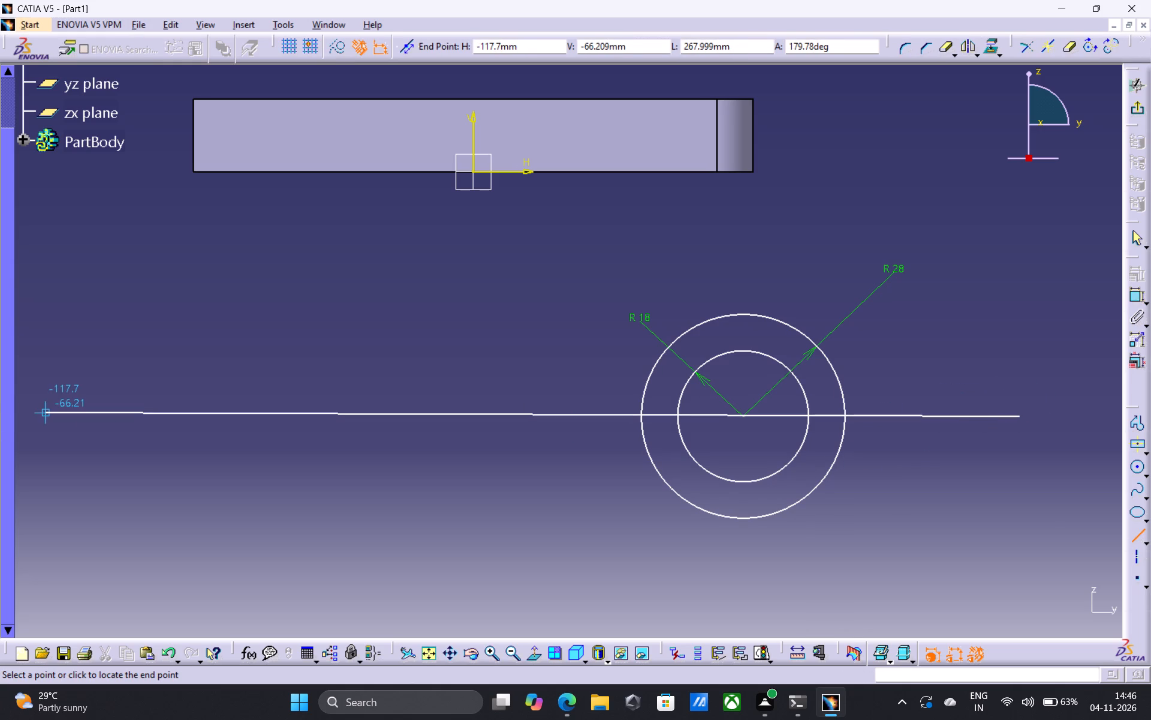
left_click(76, 416)
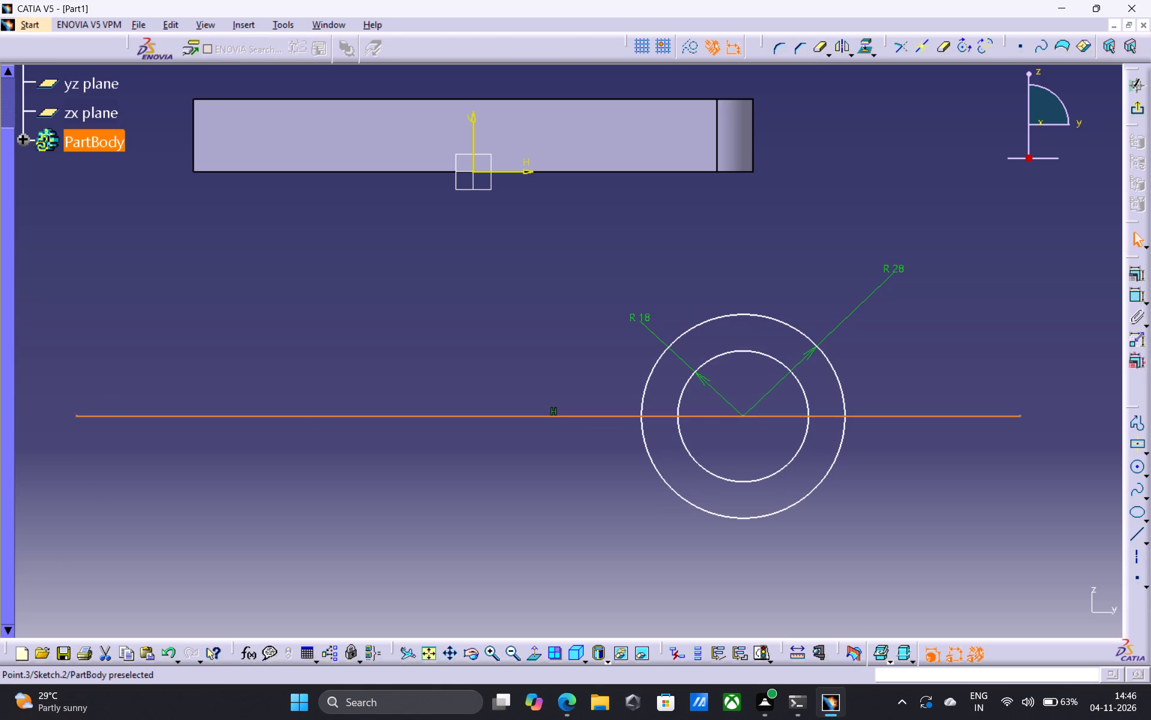
left_click(1138, 556)
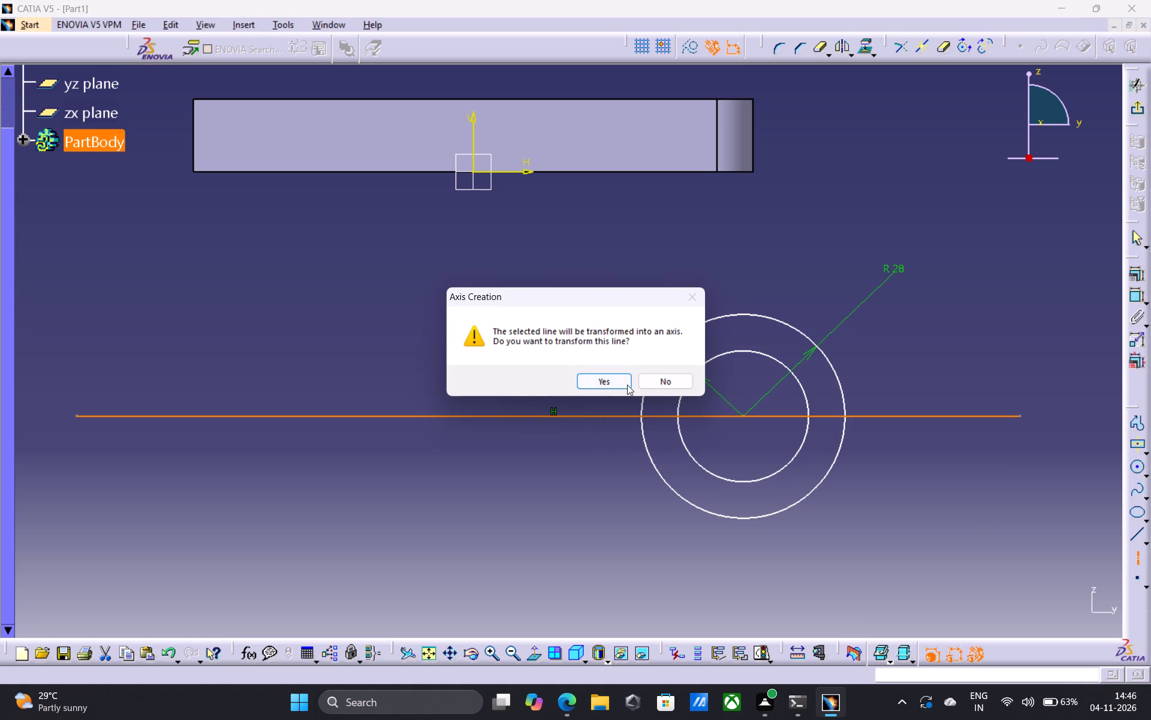
left_click(658, 381)
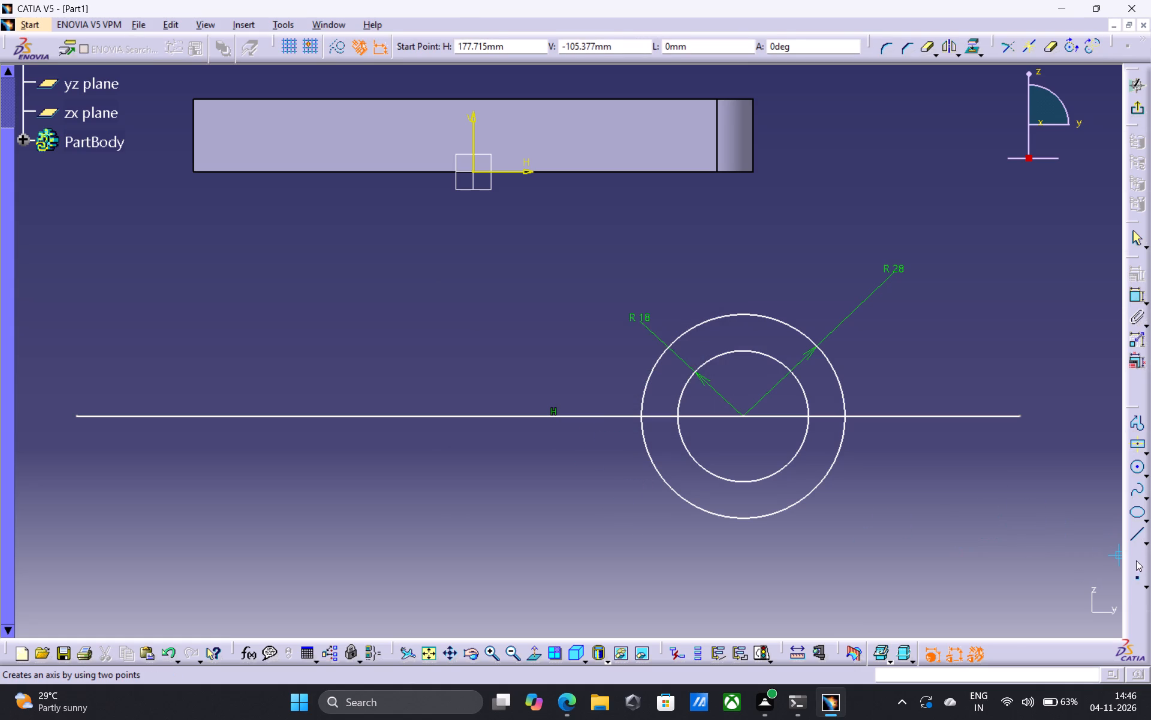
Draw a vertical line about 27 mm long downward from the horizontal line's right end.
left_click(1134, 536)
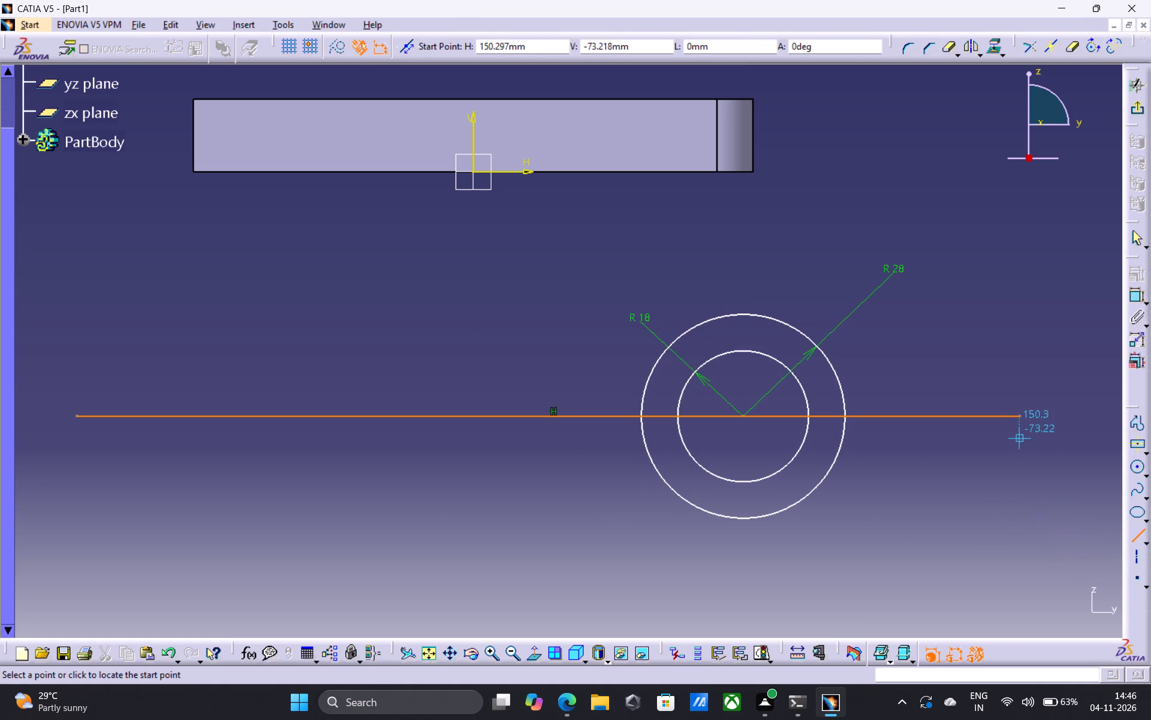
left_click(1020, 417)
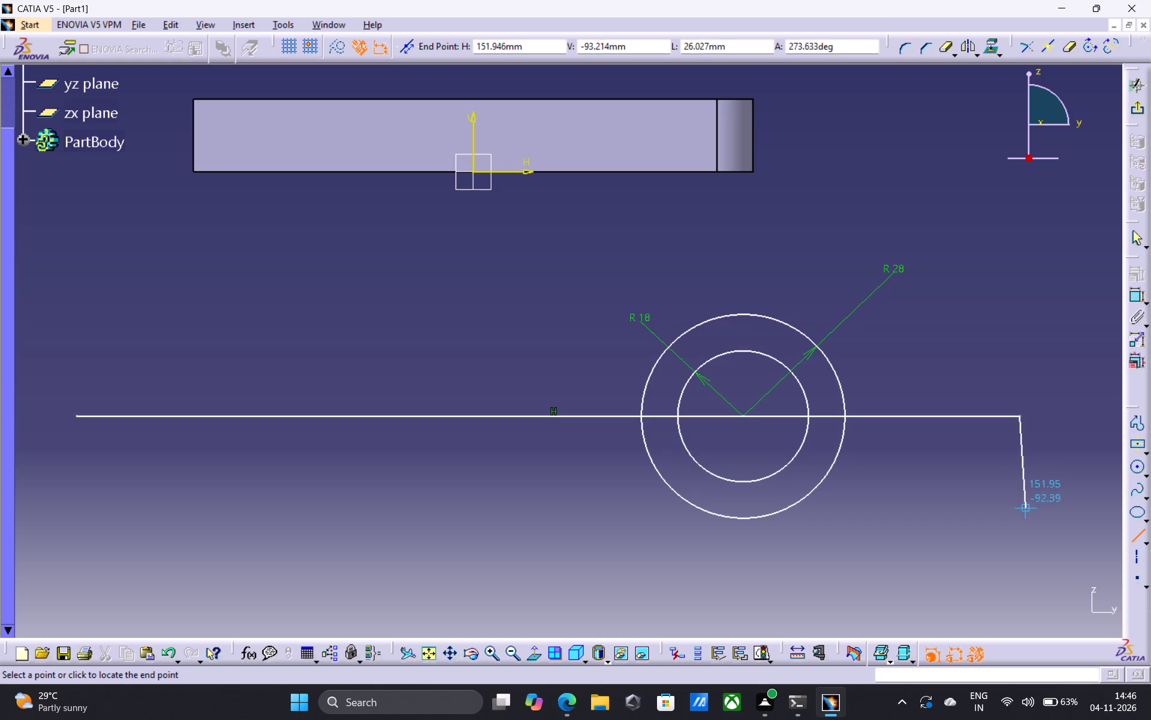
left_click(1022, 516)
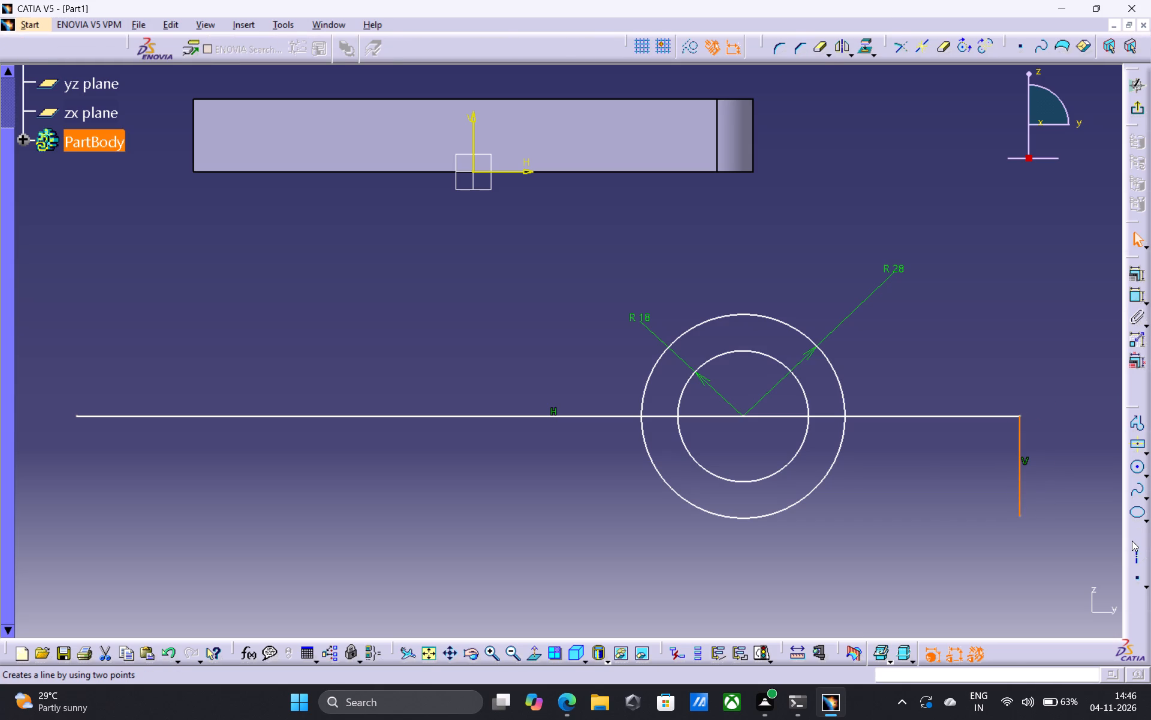
Draw a vertical line about 36 mm long downward from the horizontal line's left end.
left_click(1132, 541)
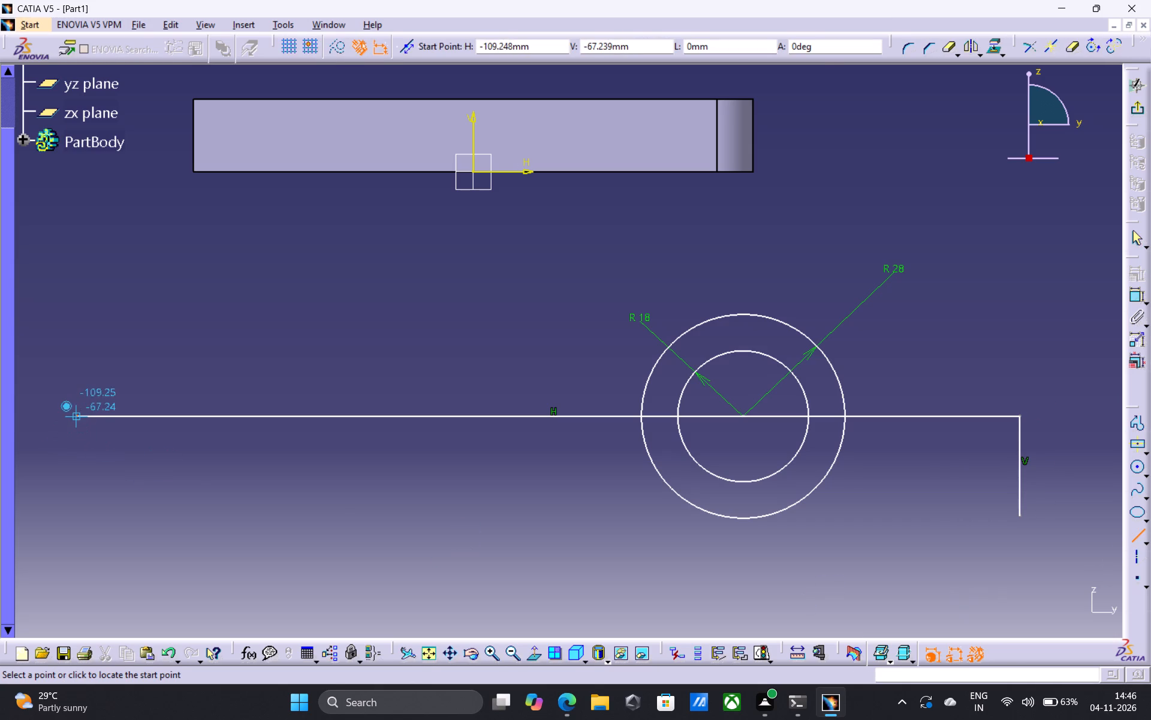
left_click(76, 419)
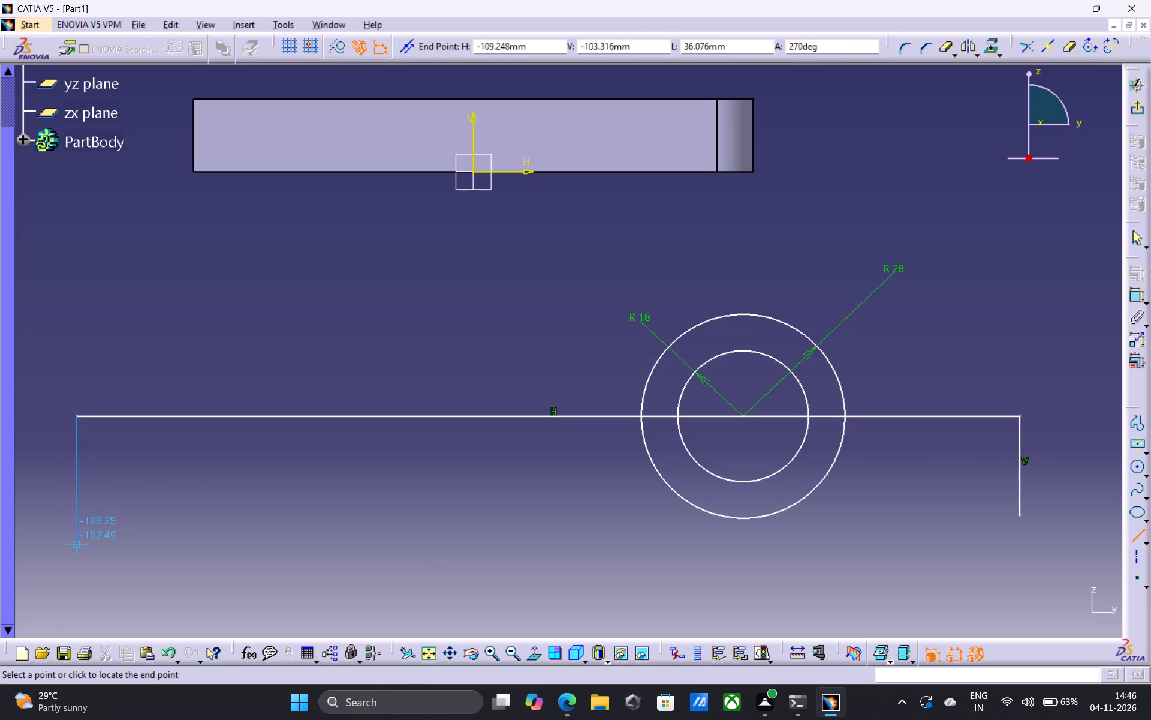
left_click(79, 548)
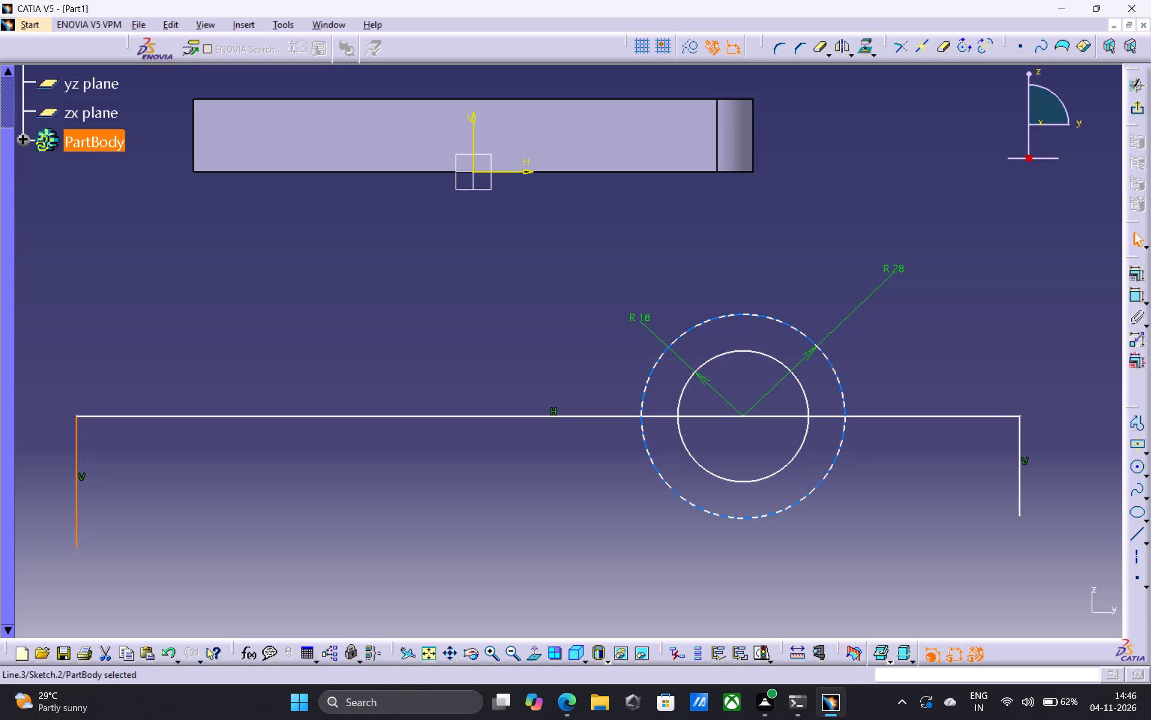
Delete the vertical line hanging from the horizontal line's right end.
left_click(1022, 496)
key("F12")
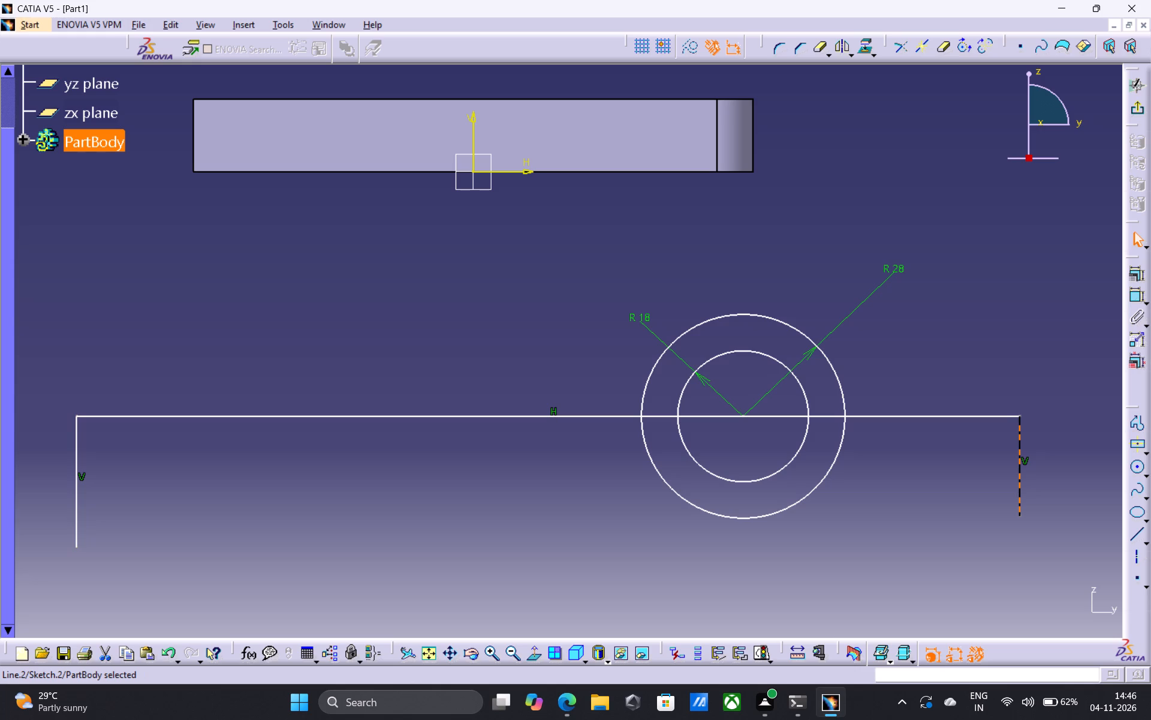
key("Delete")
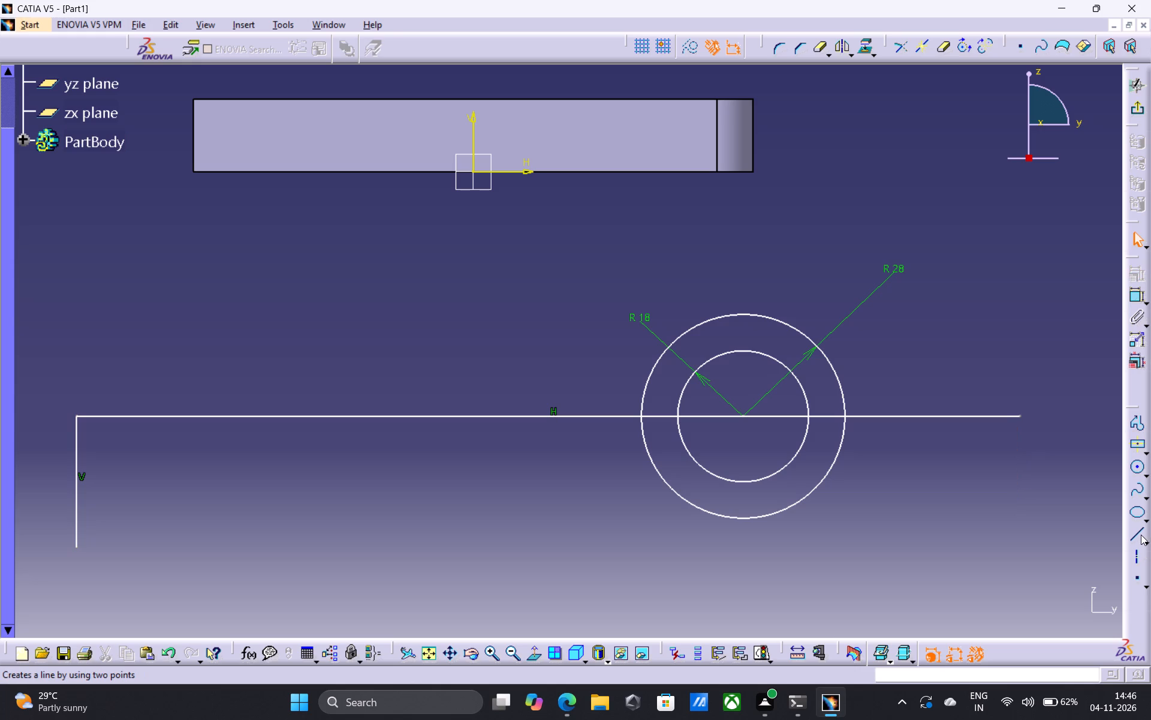
Draw a vertical line about 22 mm long upward from the horizontal line's right end.
left_click(1141, 535)
left_click(1021, 416)
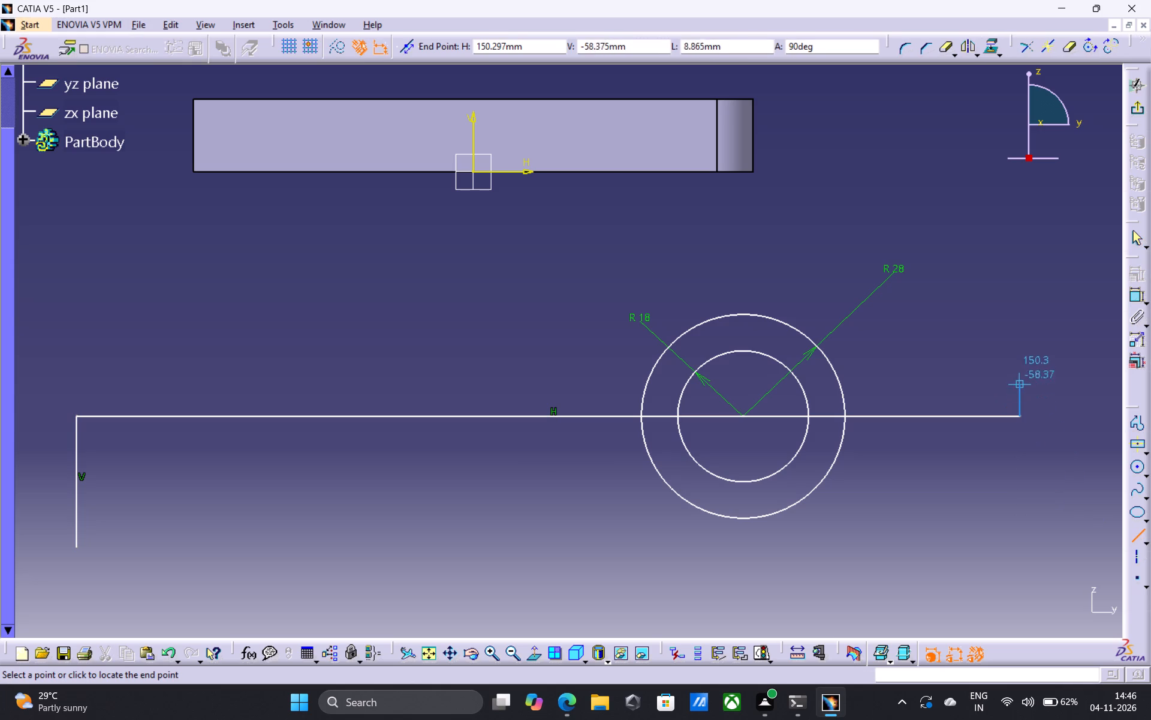
left_click(1019, 337)
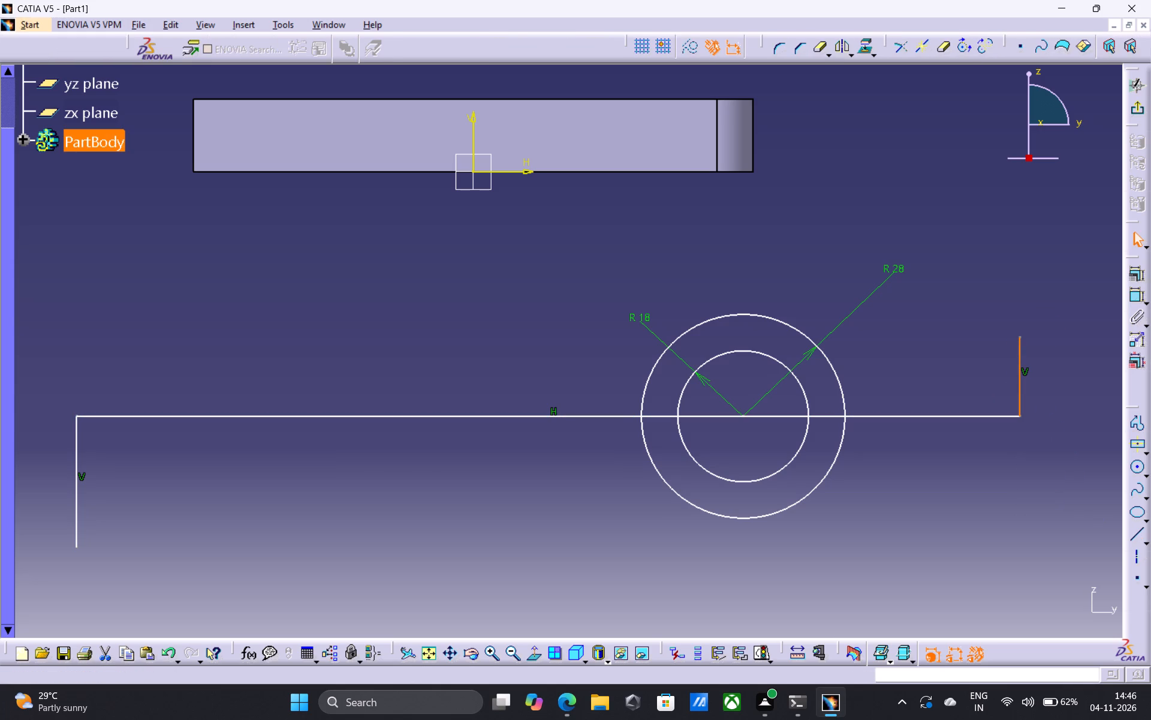
key("Escape")
key("Escape")
key("Escape")
key("Escape")
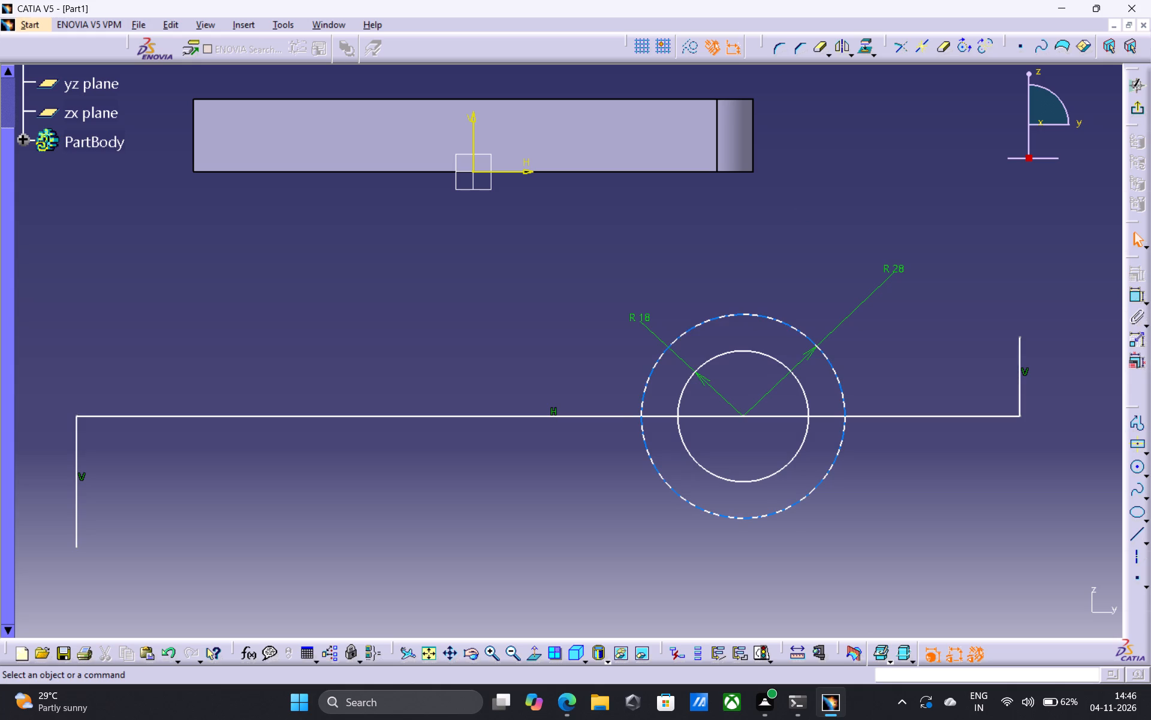
Draw a second horizontal line about 244 mm long, leftward from the top of the right vertical line and across the circles.
left_click(1137, 539)
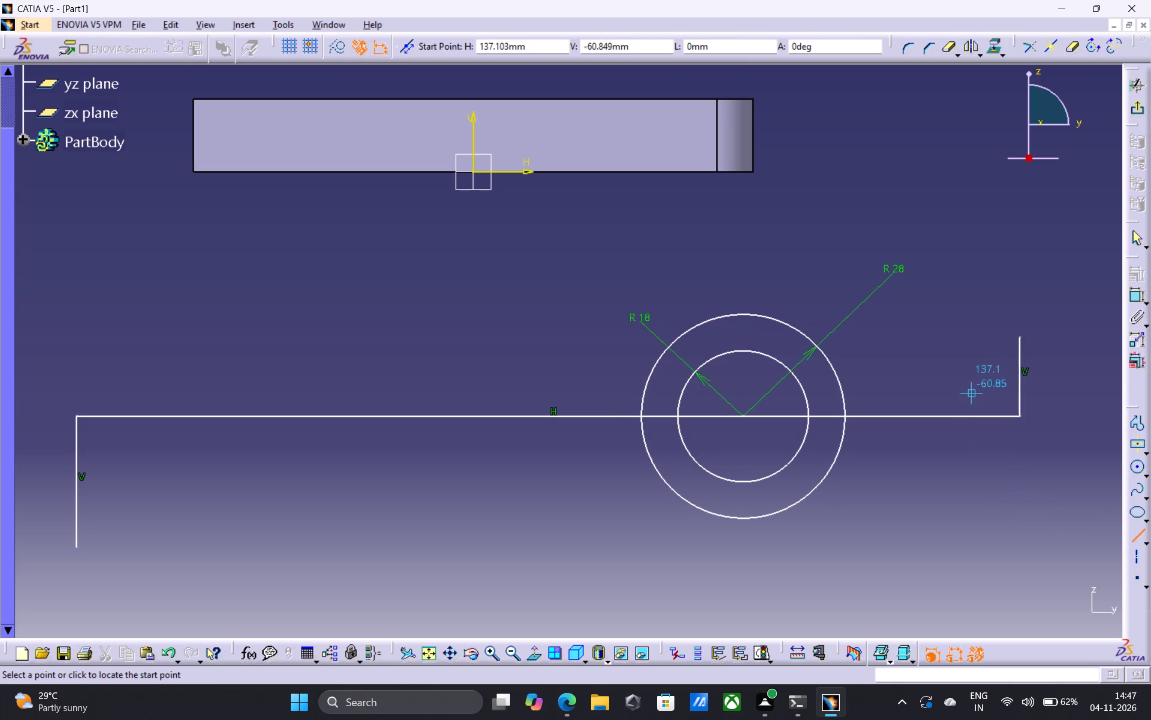
left_click(1021, 340)
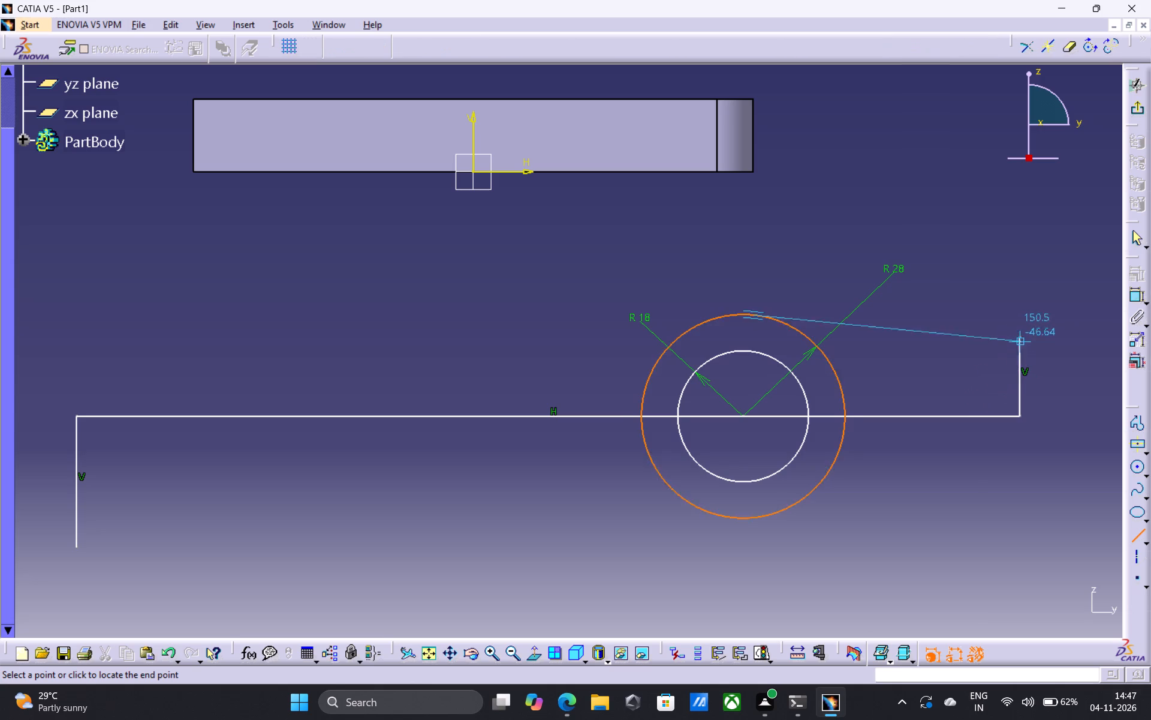
left_click(131, 338)
key("Escape")
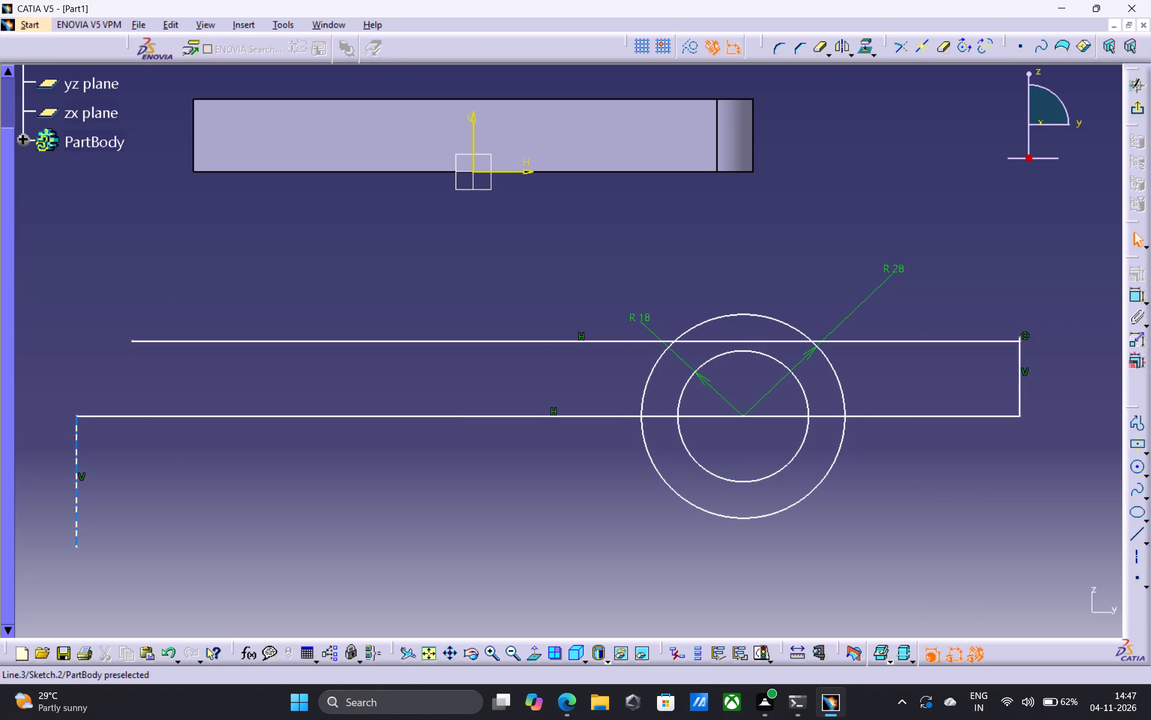
Undo the upper horizontal line and redraw it about 210 mm long, leftward from the top of the right vertical line.
key("ctrl+z")
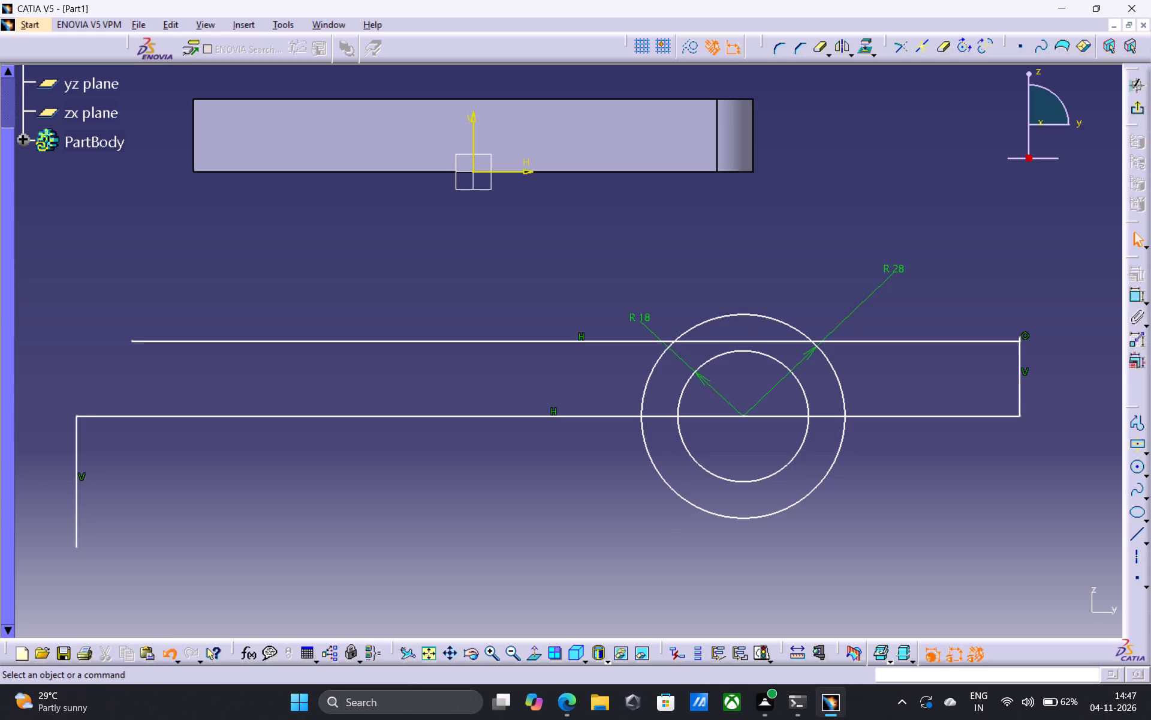
left_click(1134, 538)
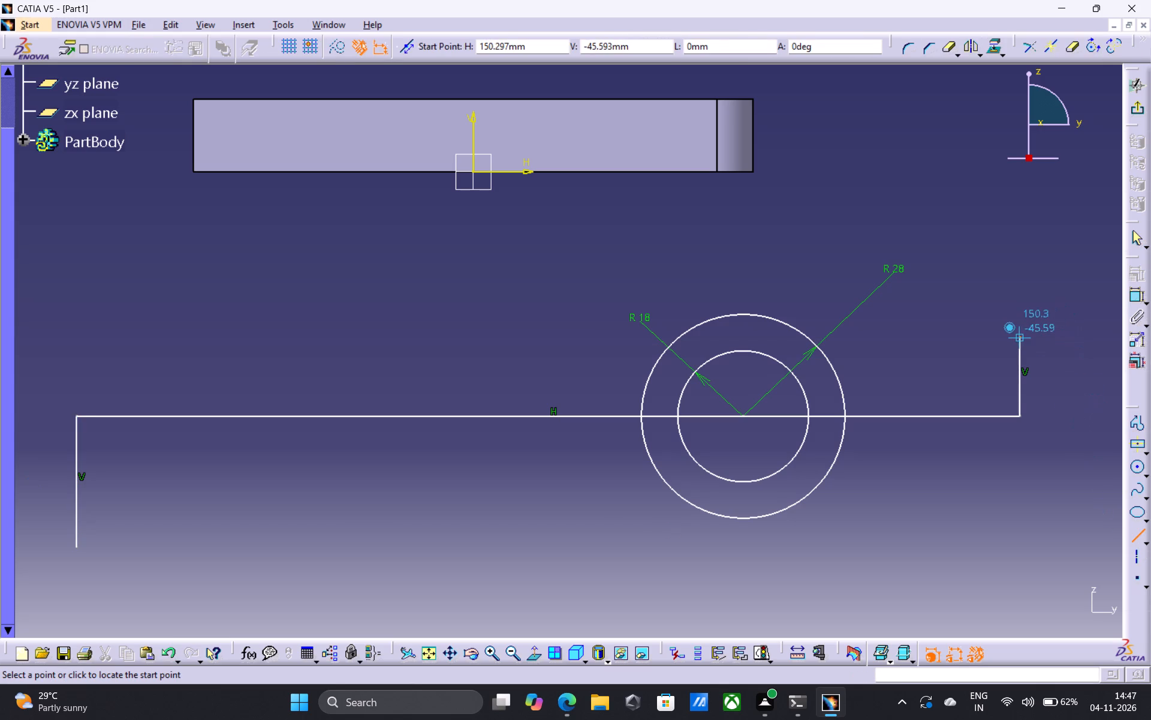
left_click(1018, 339)
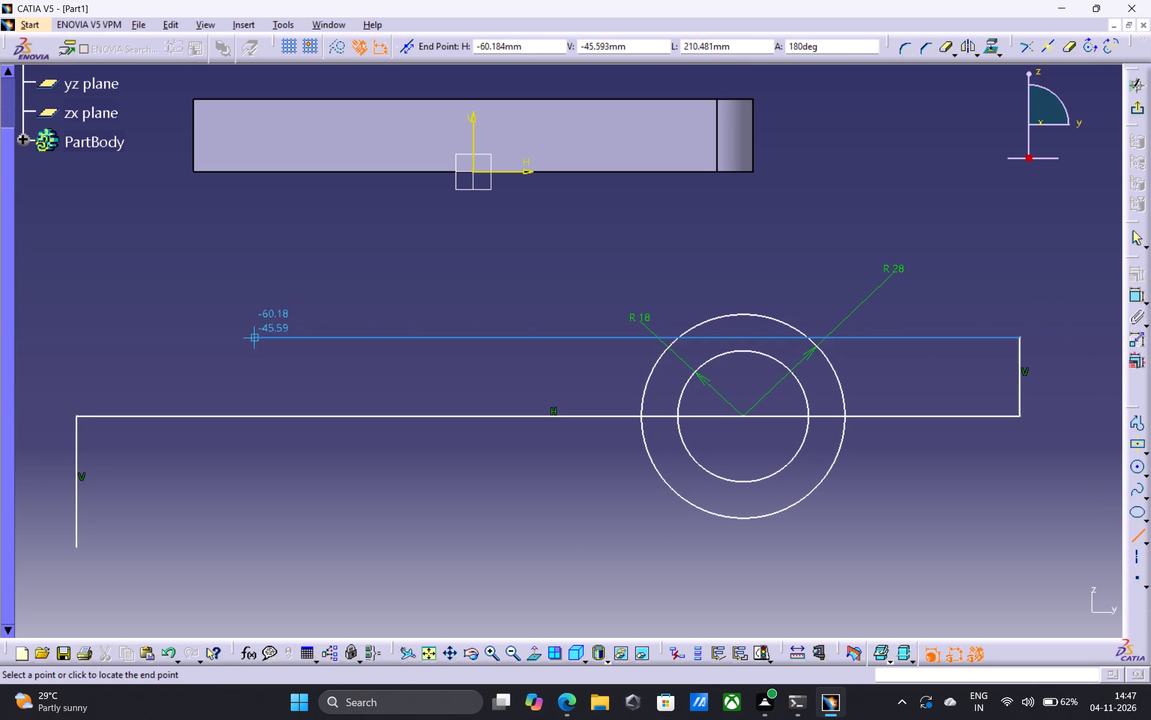
left_click(254, 337)
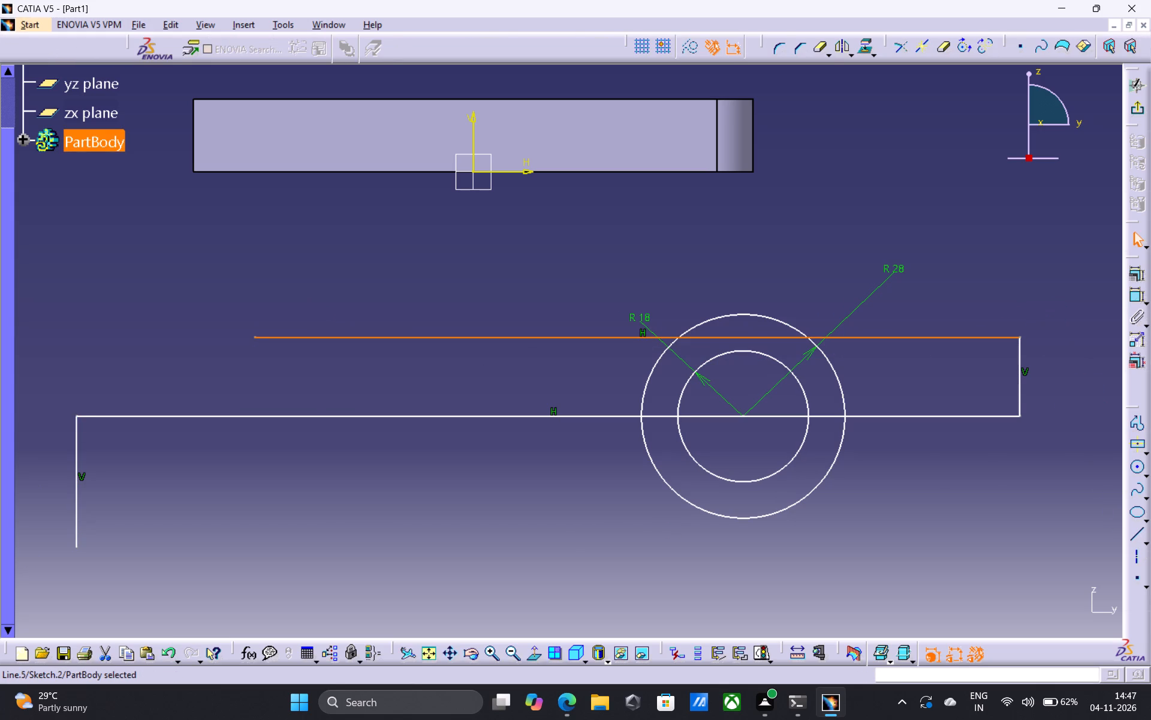
key("Escape")
key("Escape")
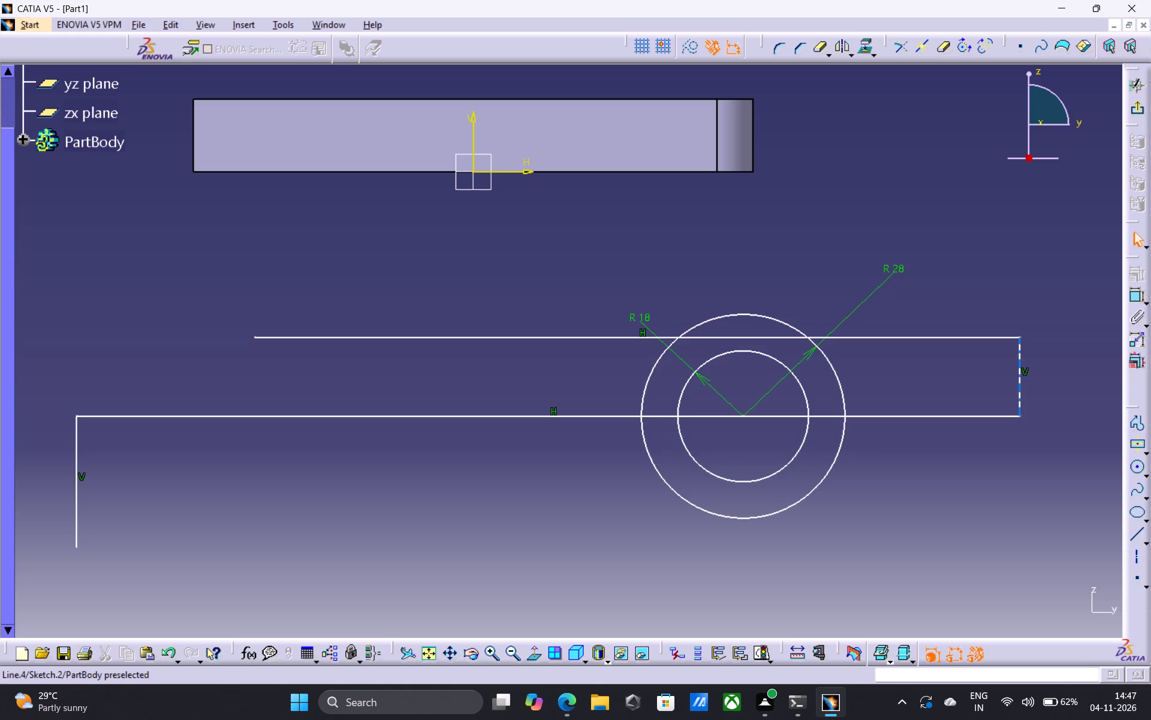
Dimension the right vertical line and set its length to 10 mm.
double_click(1136, 293)
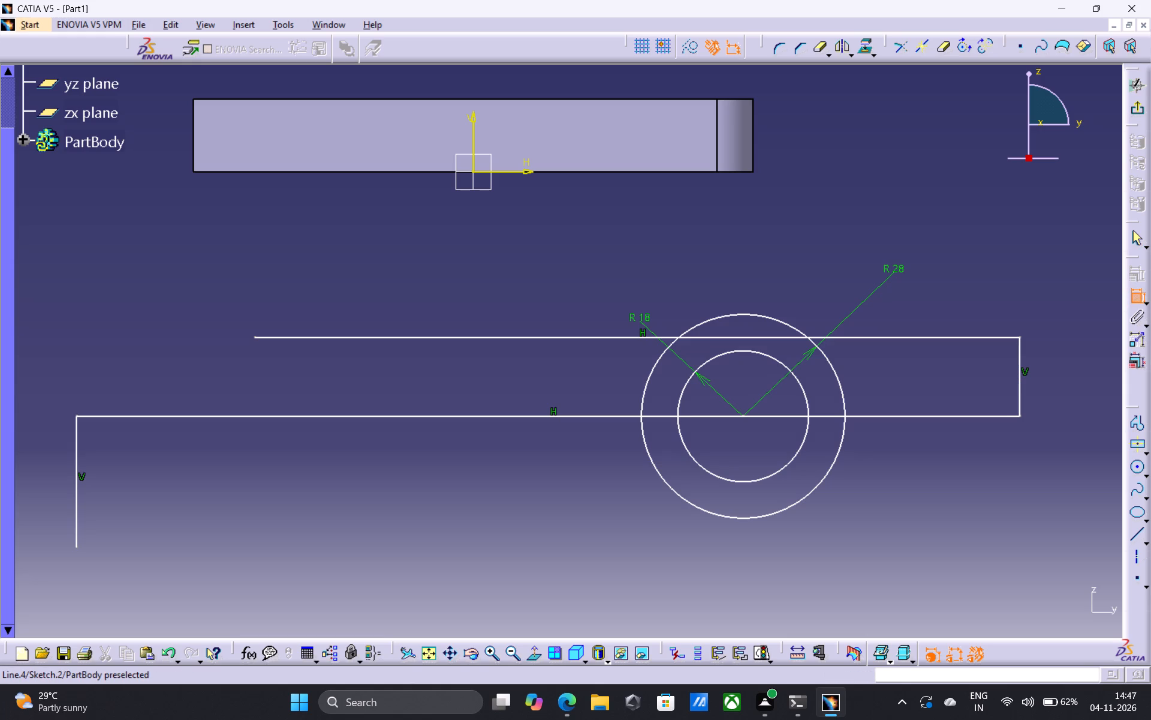
left_click_drag(1018, 379, 1025, 379)
left_click(1053, 382)
double_click(1057, 372)
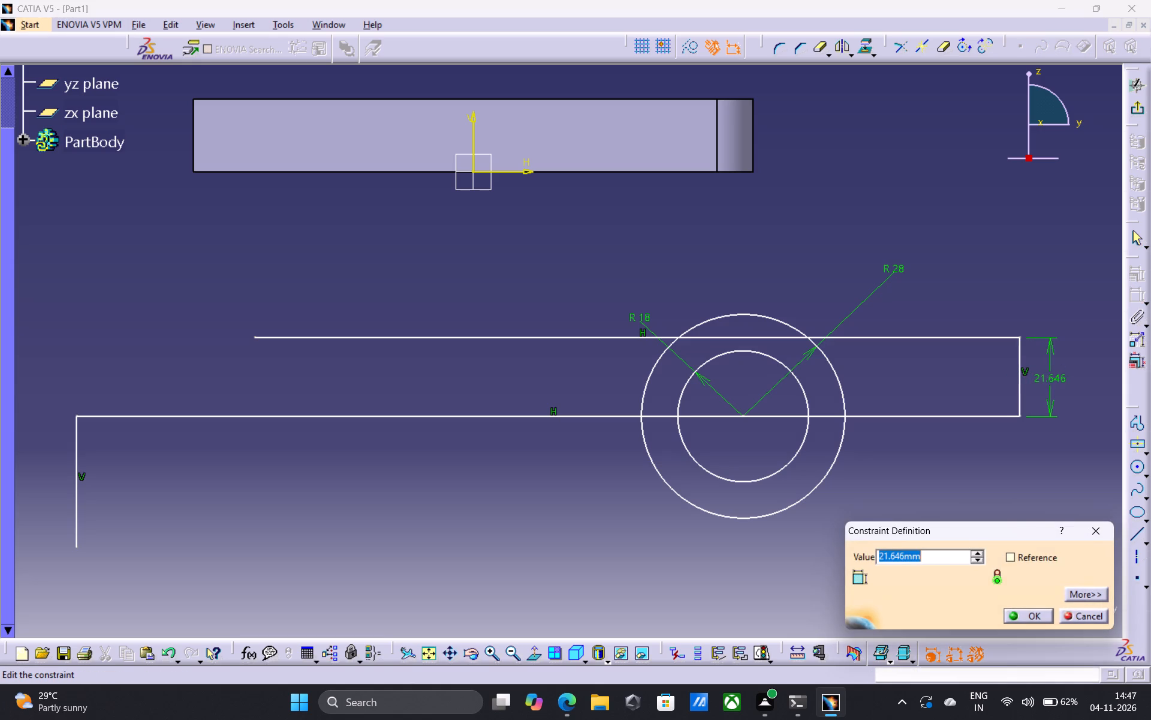
type("10")
key("Return")
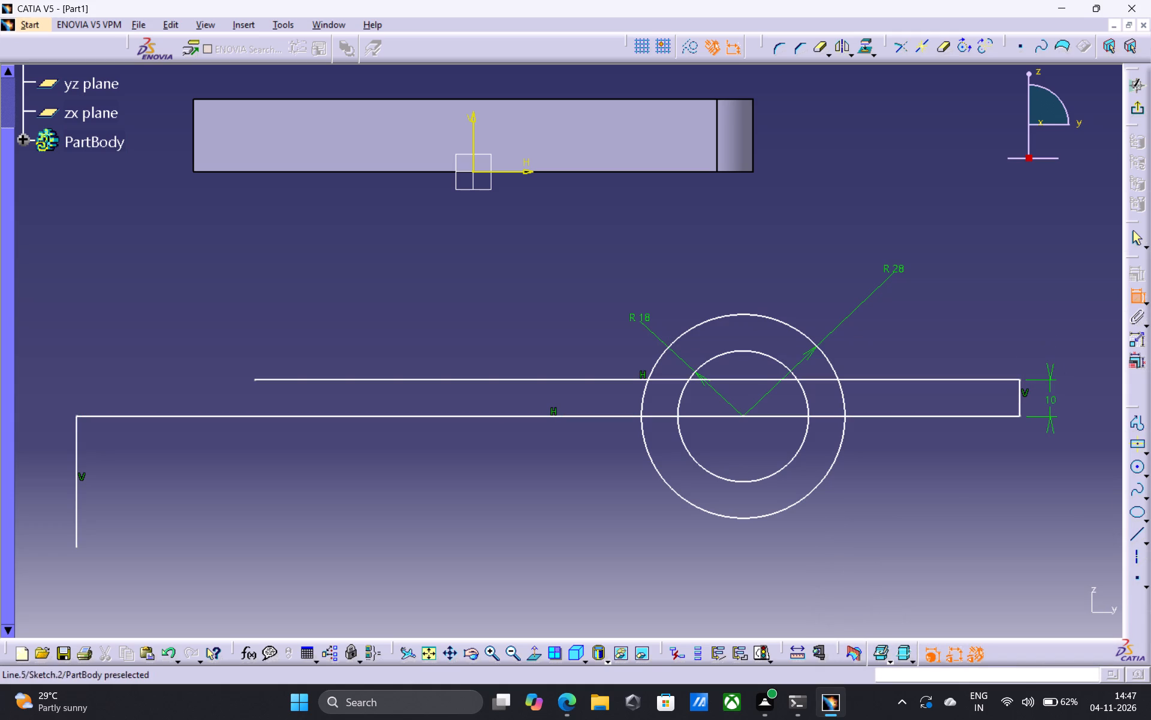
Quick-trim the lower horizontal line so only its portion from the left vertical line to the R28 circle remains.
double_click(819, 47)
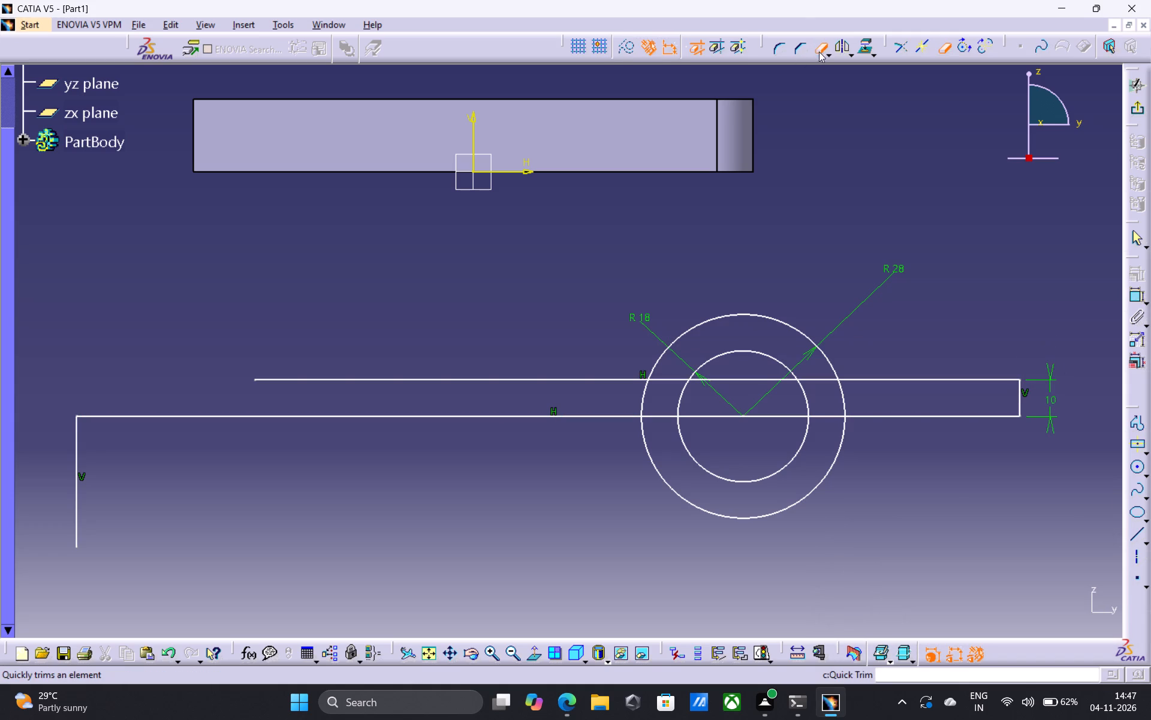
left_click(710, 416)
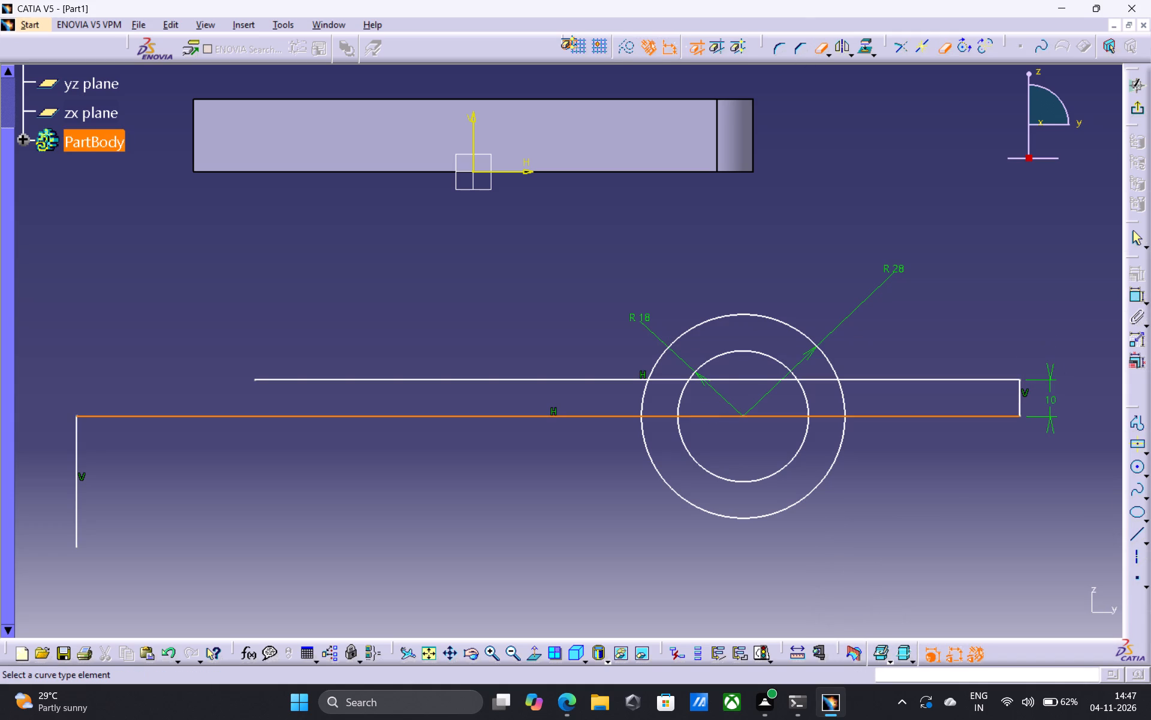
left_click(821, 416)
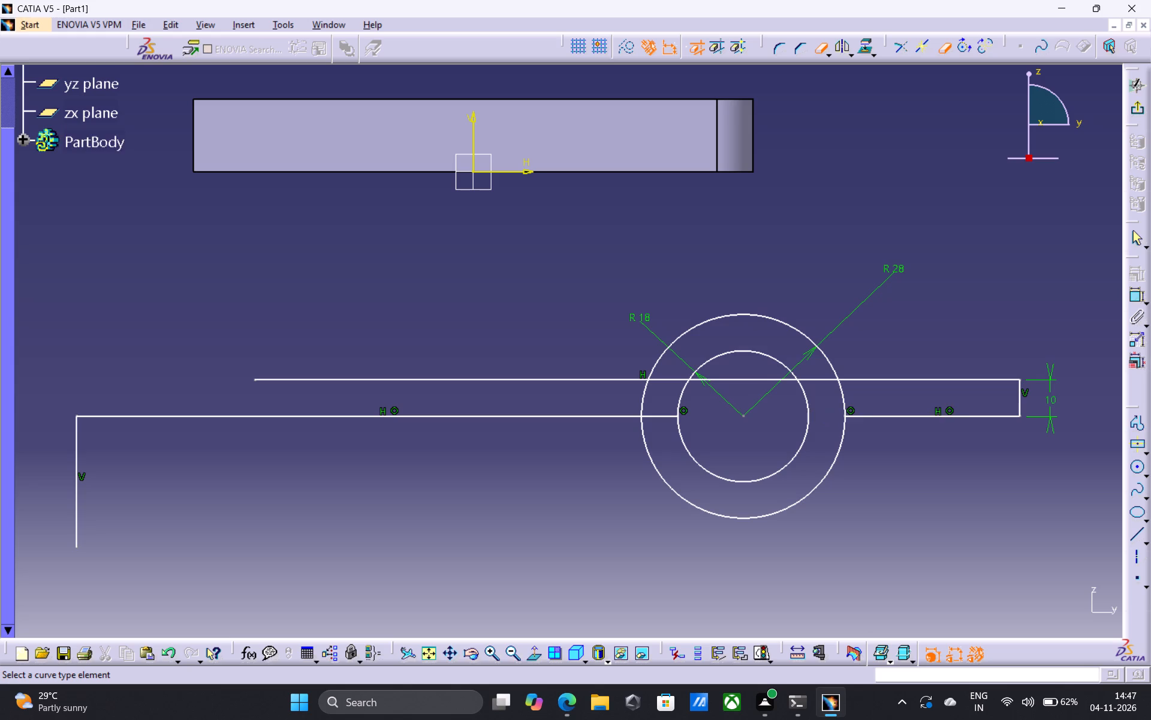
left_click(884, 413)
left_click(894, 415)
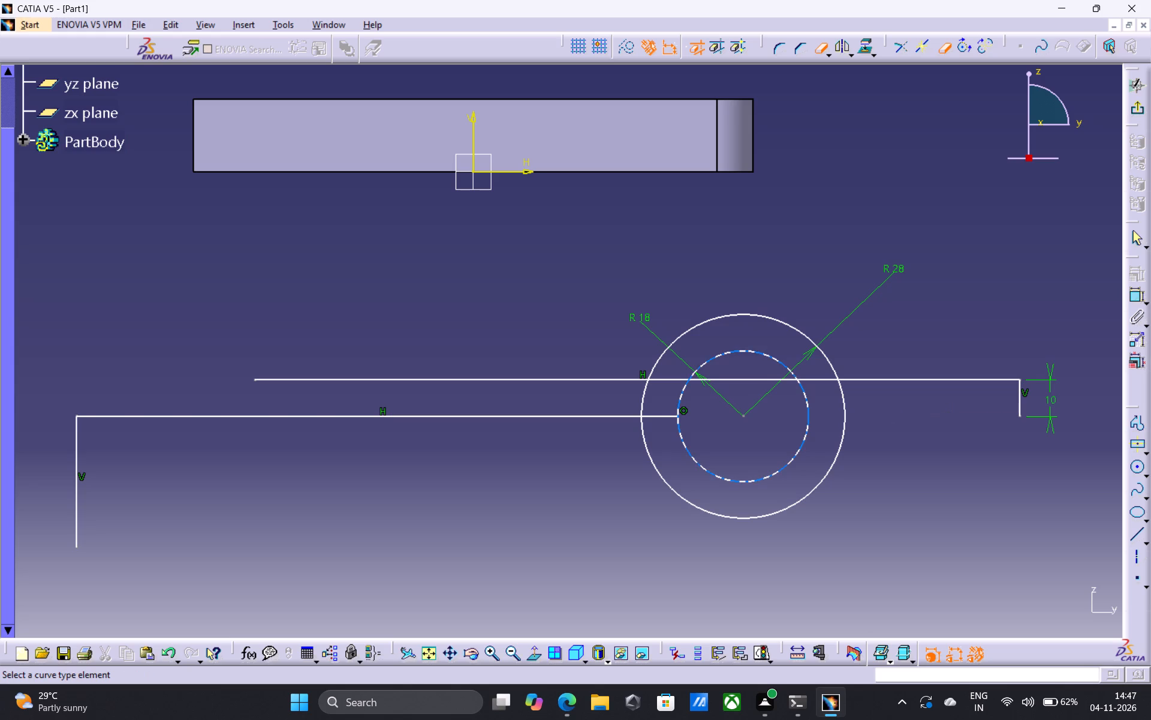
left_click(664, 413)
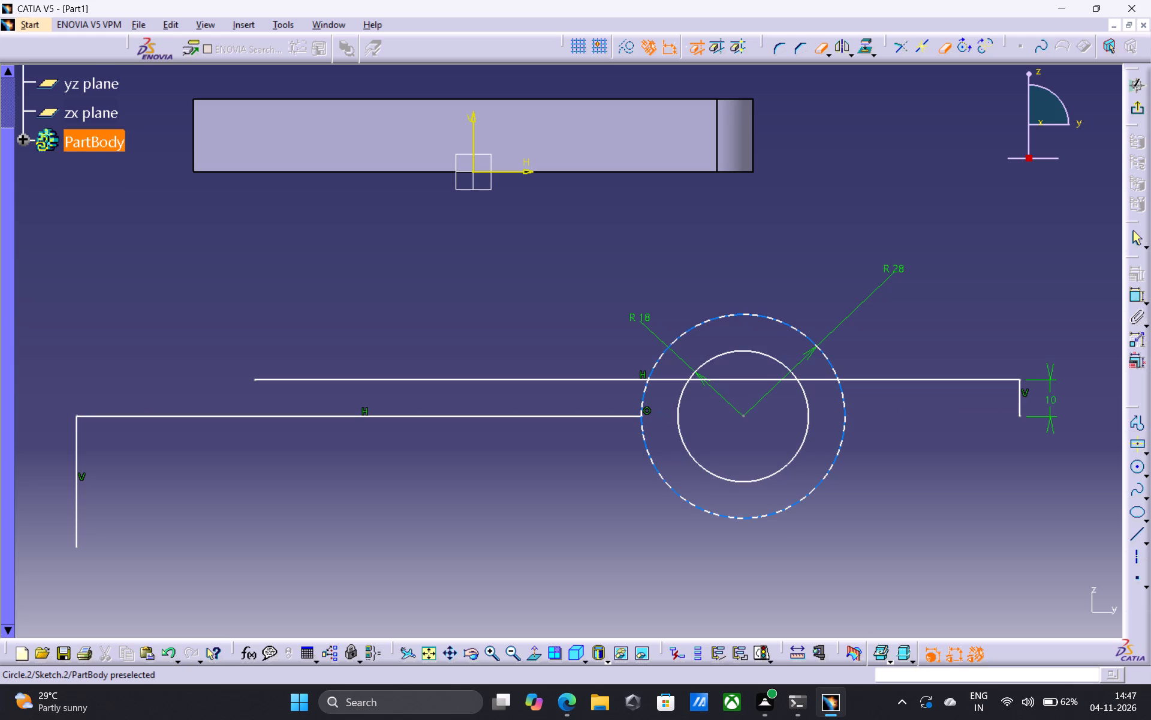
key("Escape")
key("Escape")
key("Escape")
Draw a horizontal line about 76 mm long from the circles' centre to the bottom end of the right vertical line.
left_click(1139, 536)
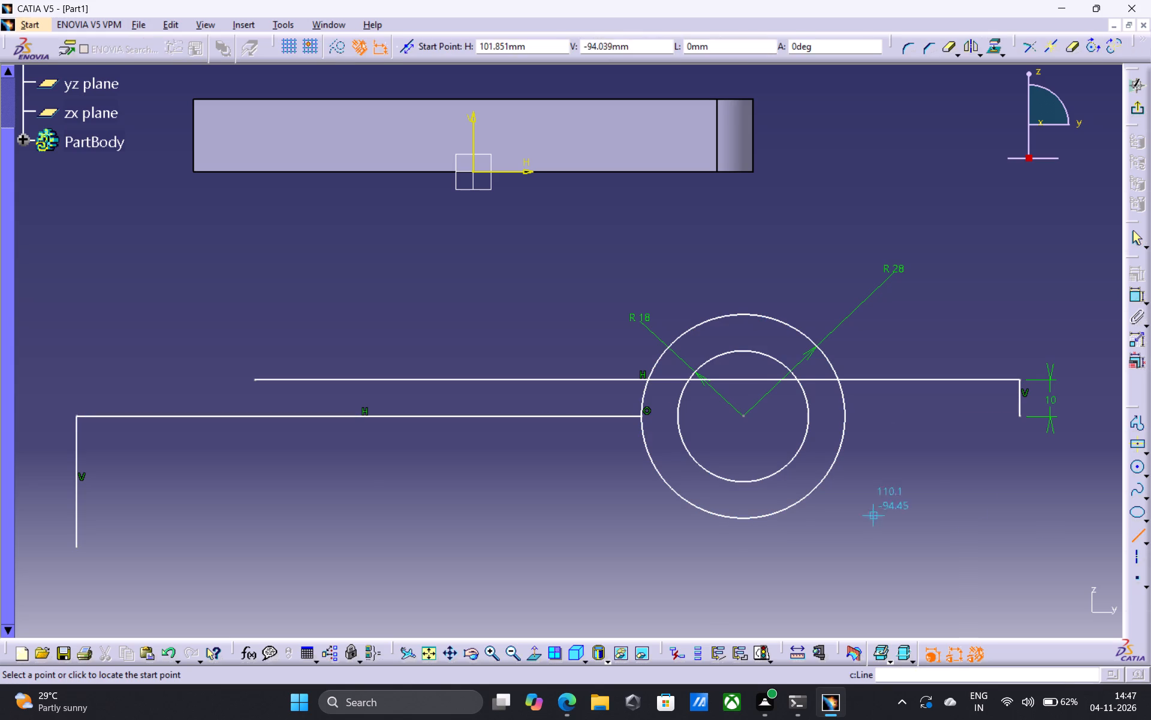
left_click(742, 415)
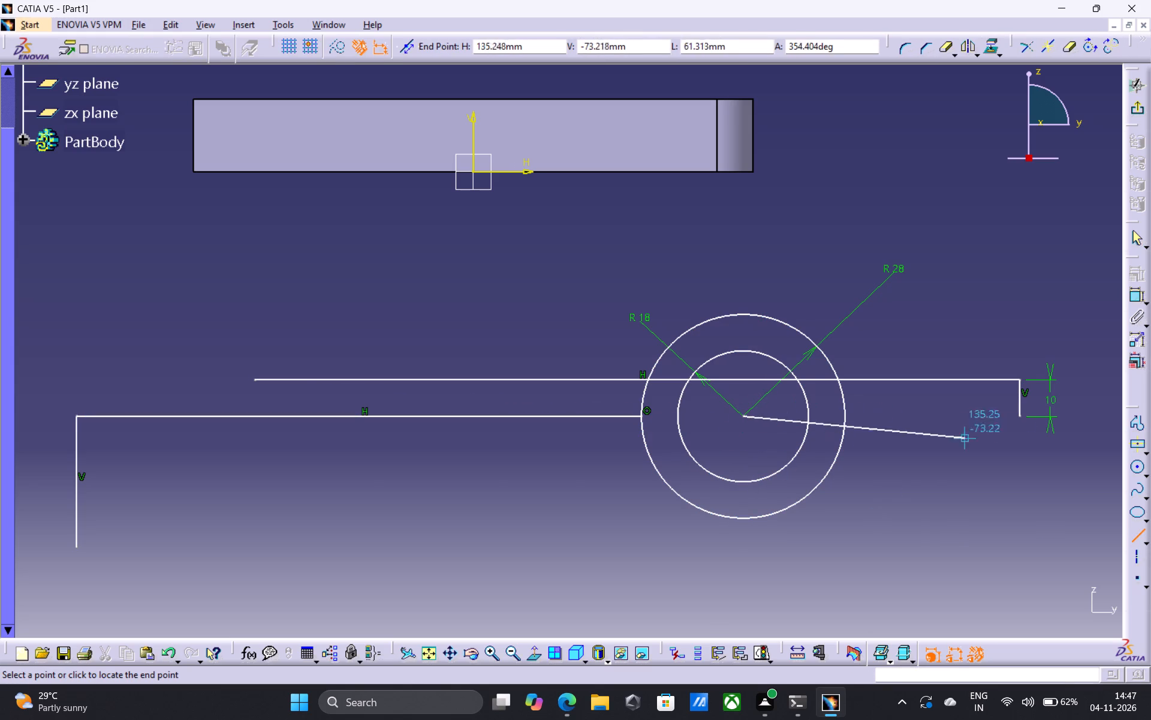
left_click(1020, 415)
key("space")
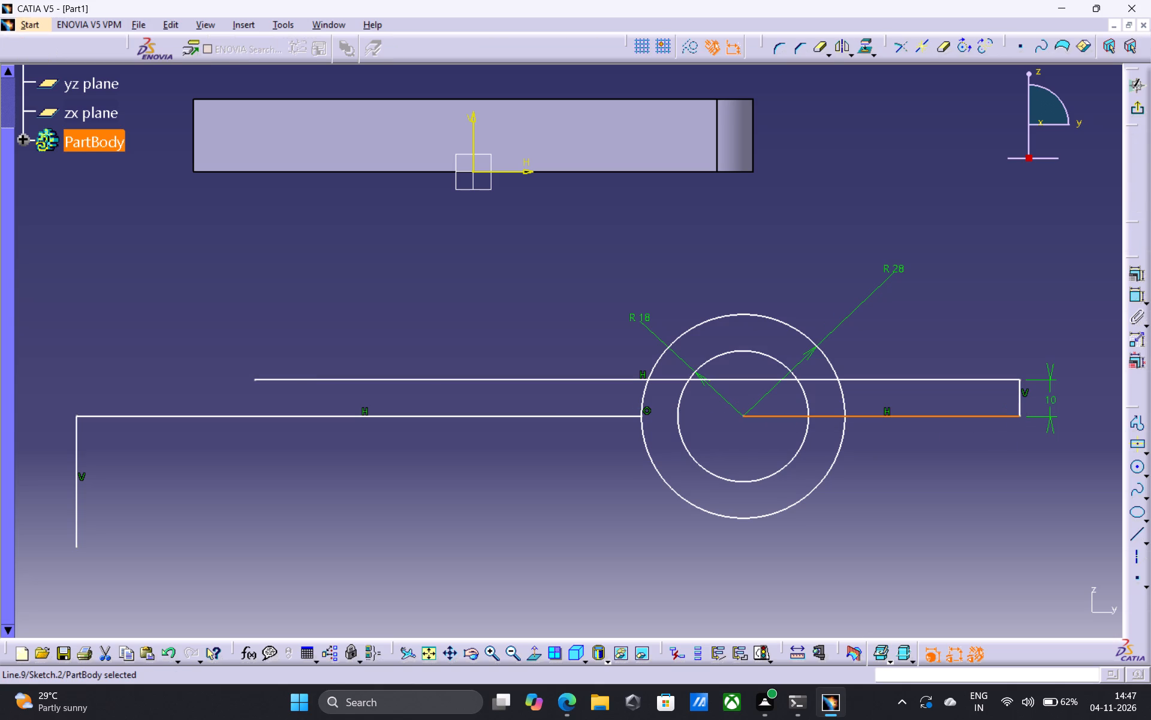
key("space")
key("space")
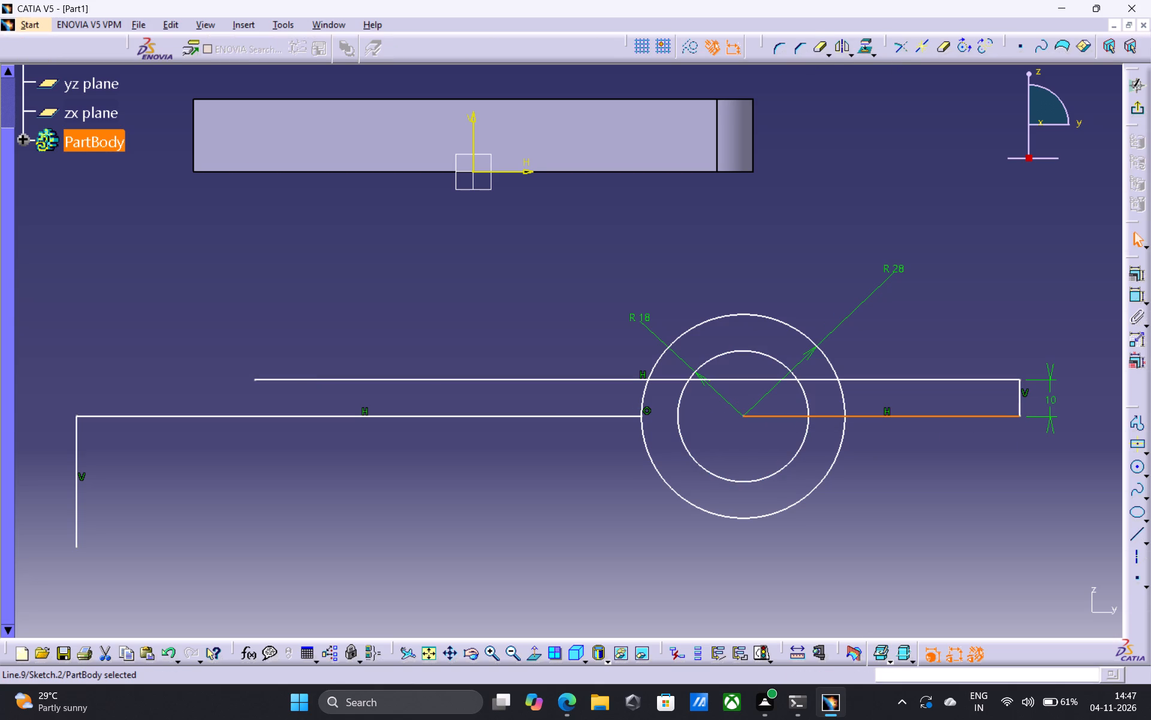
Dimension the horizontal line from the circles' centre and set its length to 54 mm.
left_click(1141, 291)
triple_click(917, 502)
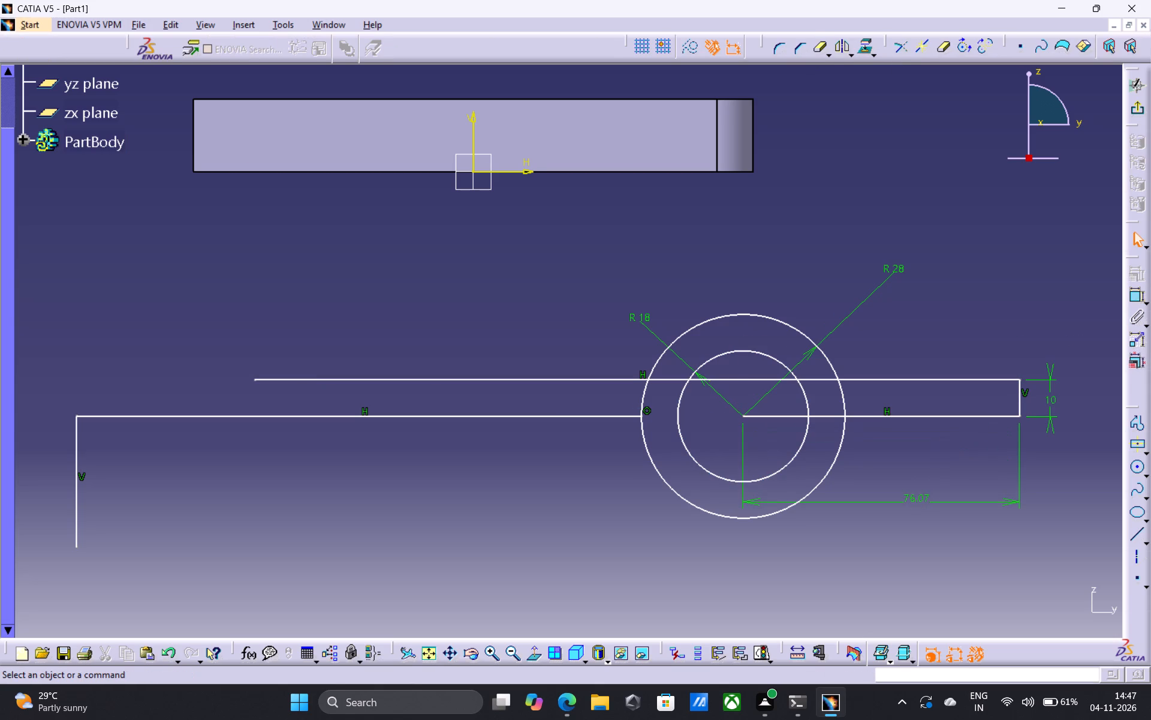
double_click(913, 493)
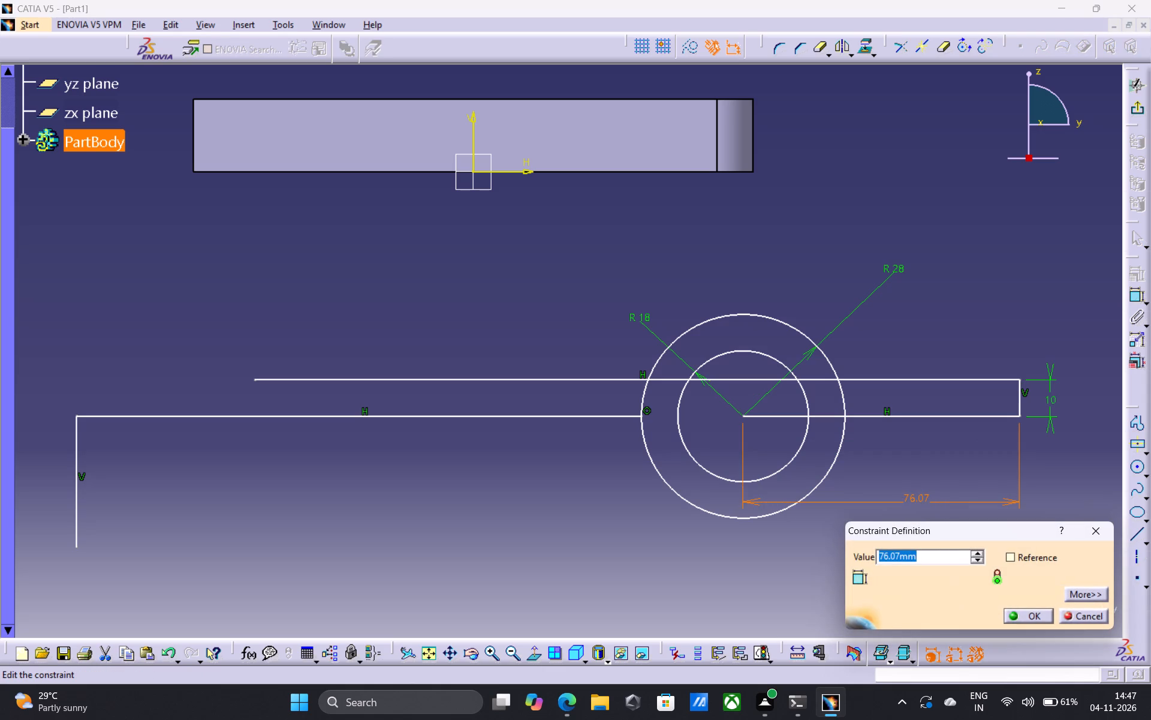
key("BackSpace")
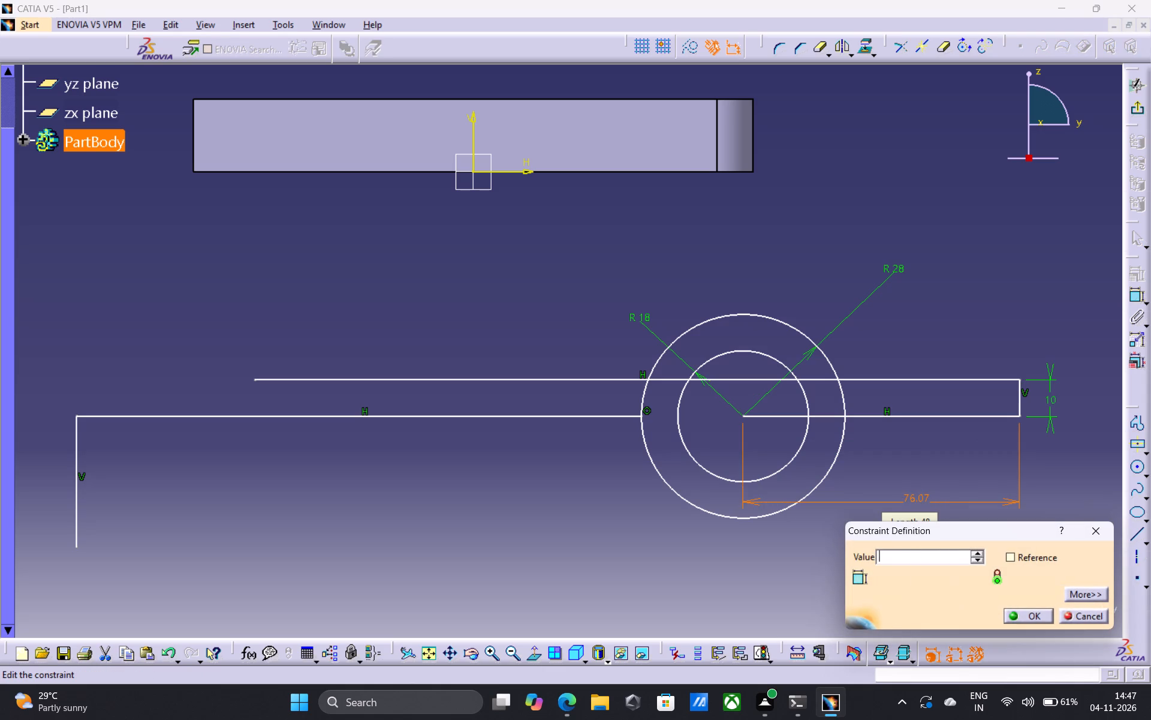
type("54")
key("Return")
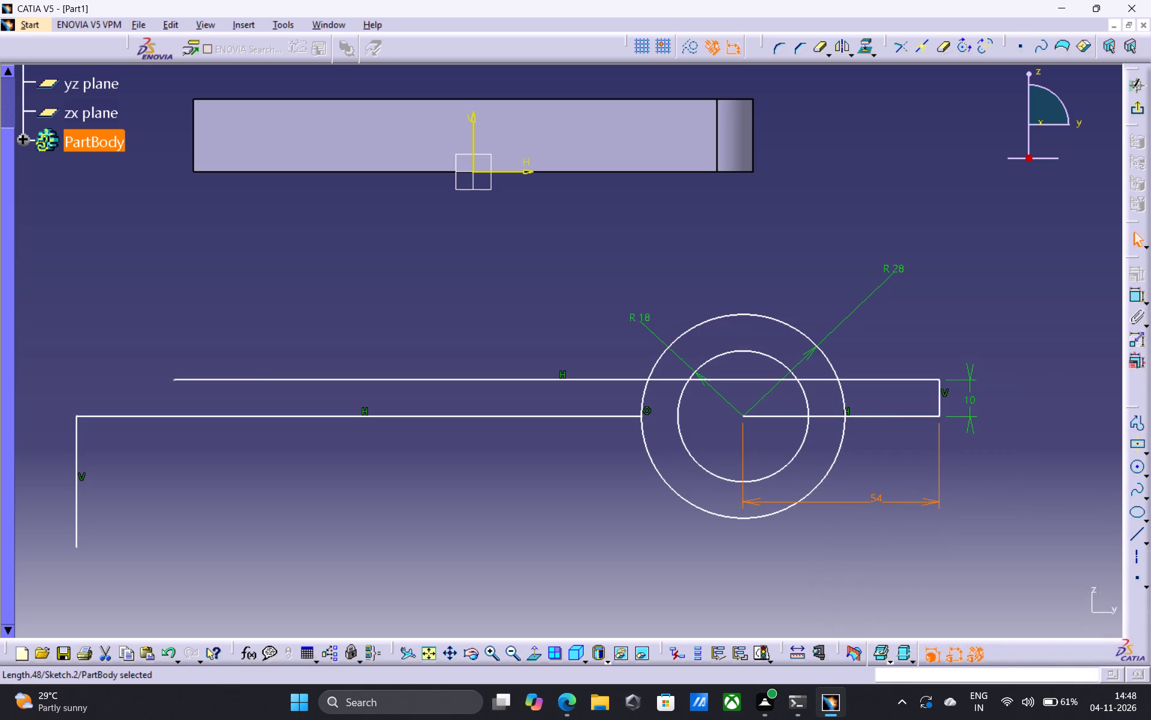
Delete the remaining lower horizontal line between the left vertical line and the R28 circle.
left_click(525, 418)
key("Delete")
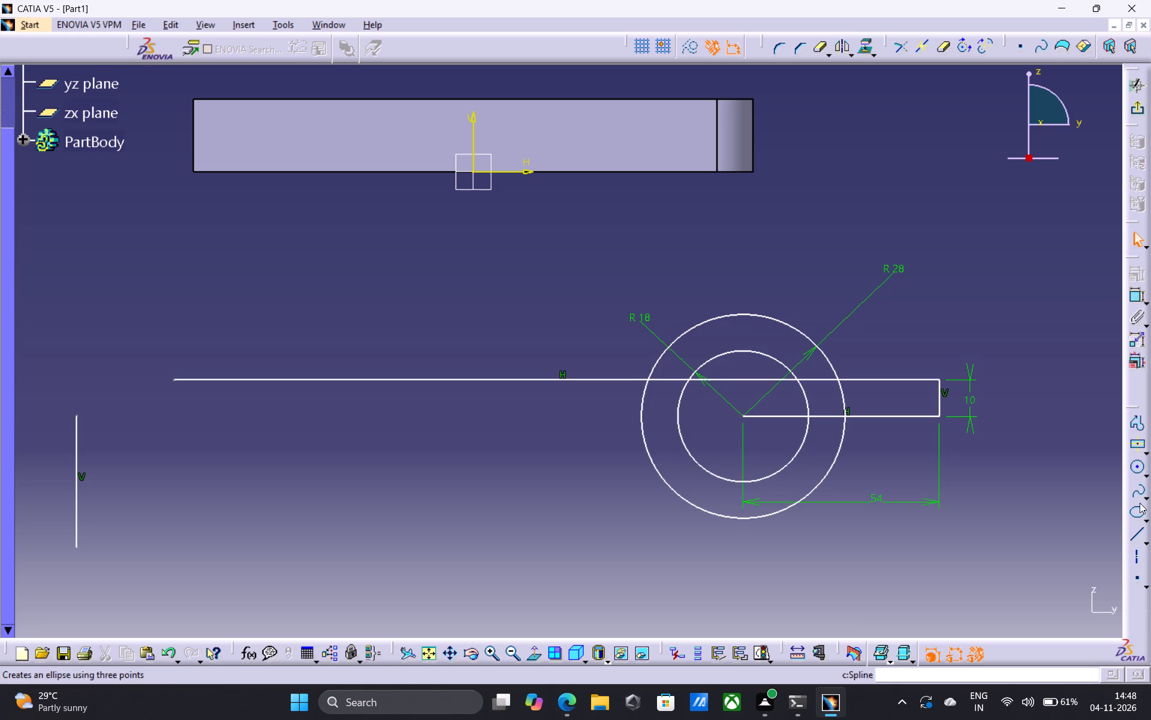
Draw a horizontal line about 32 mm long at the circles' centre height, from inside the R18 circle leftward past the R28 circle.
left_click(1135, 537)
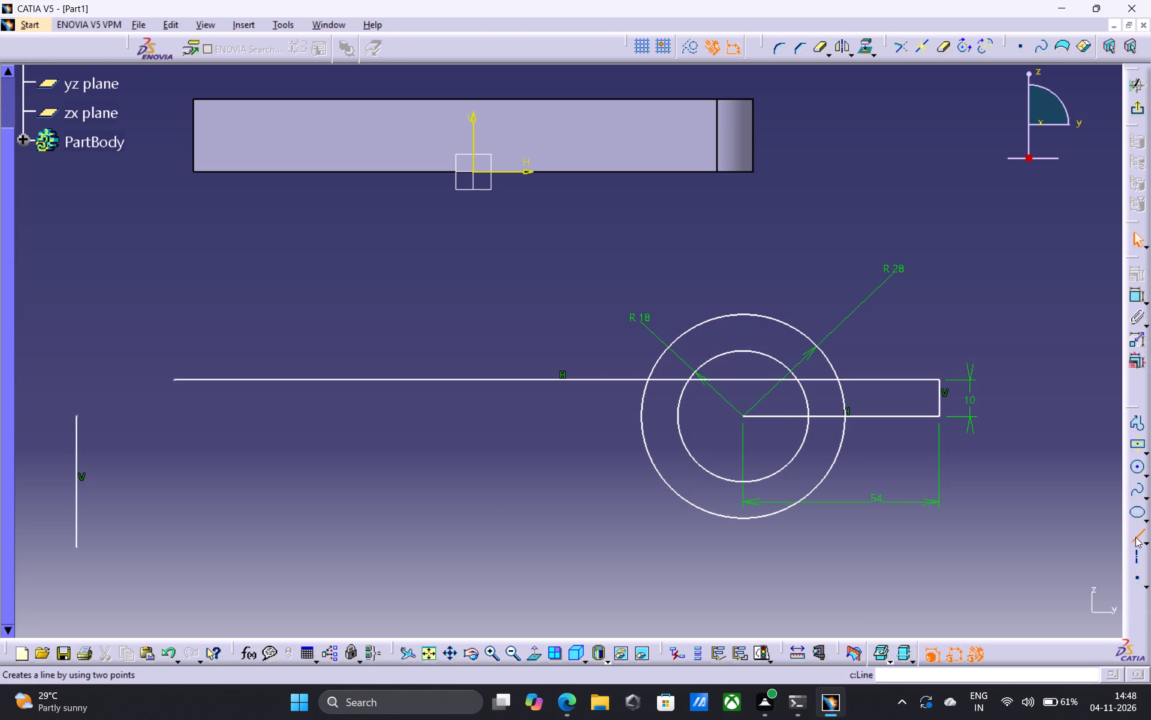
left_click(706, 418)
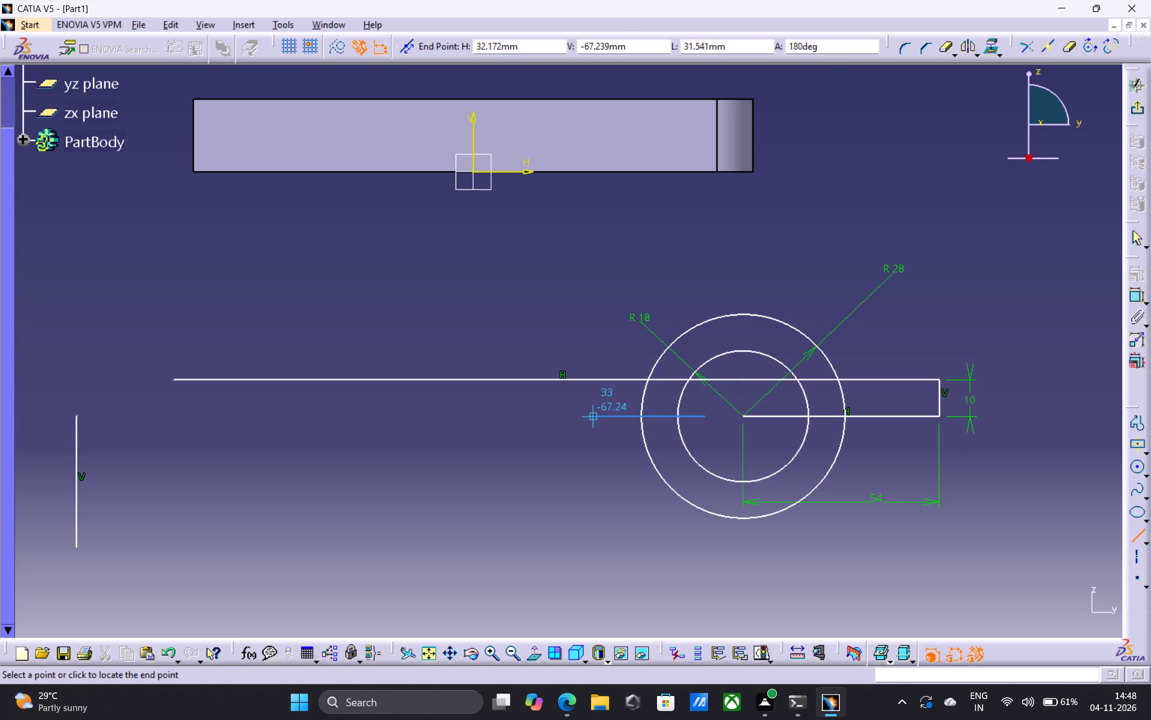
left_click(590, 416)
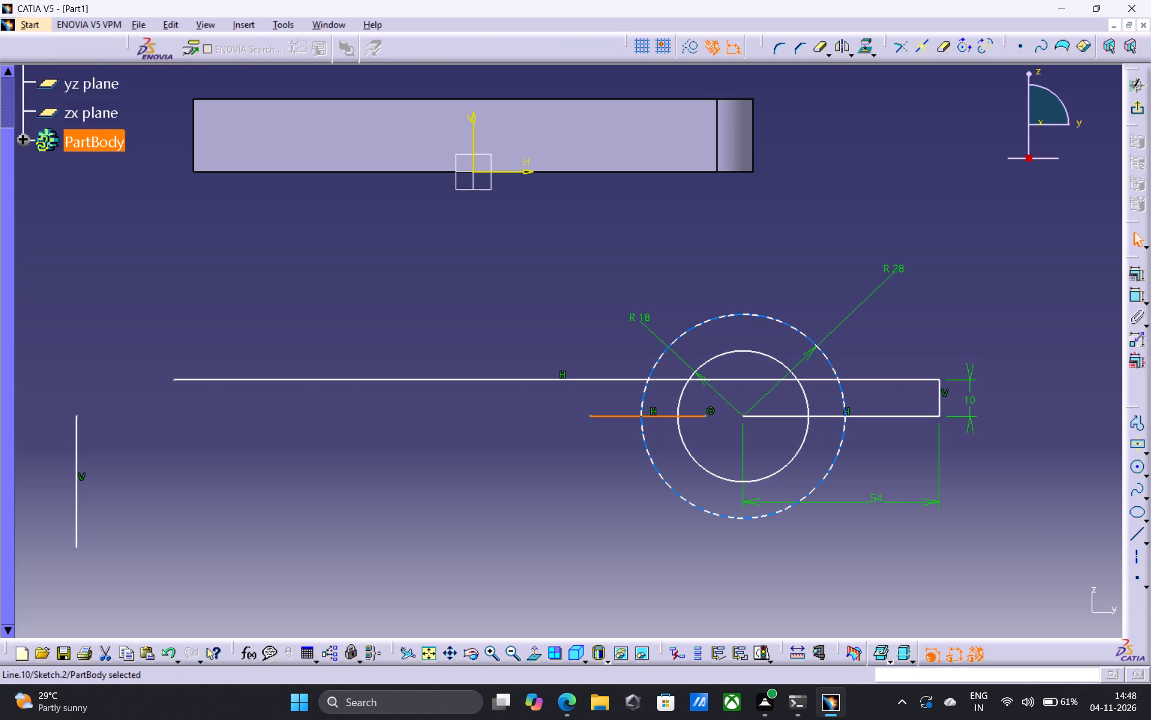
Quick-trim the portion of the new left horizontal line that lies inside the R18 circle.
double_click(945, 44)
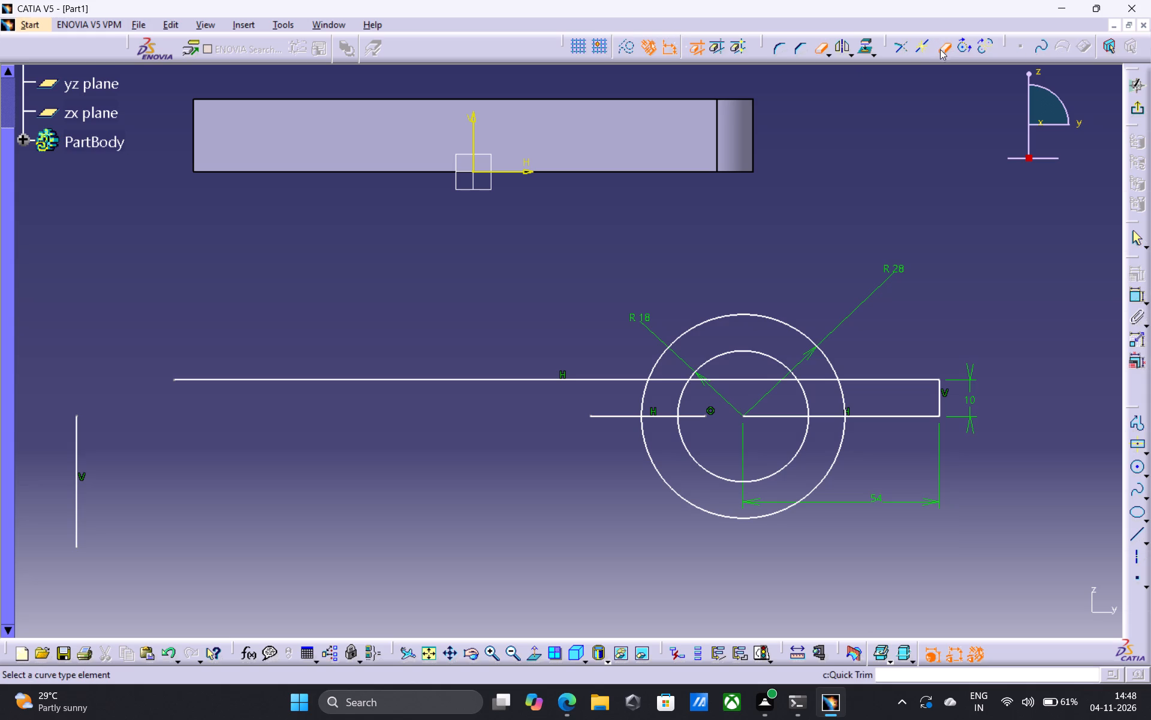
left_click(692, 412)
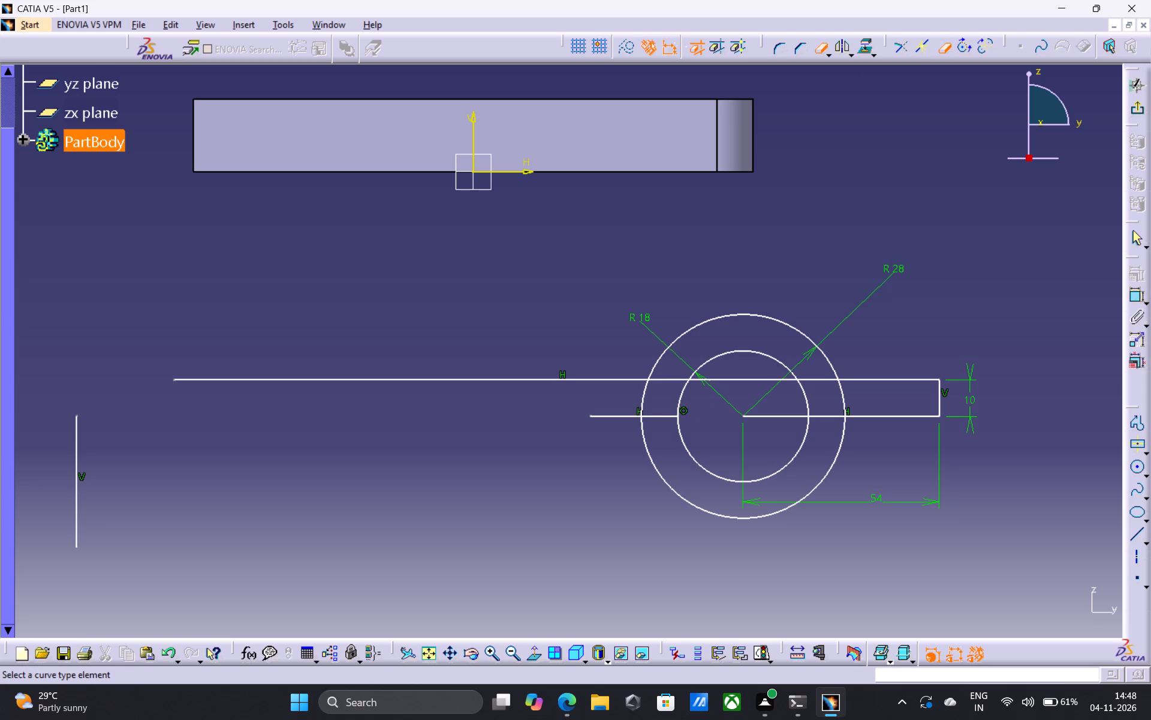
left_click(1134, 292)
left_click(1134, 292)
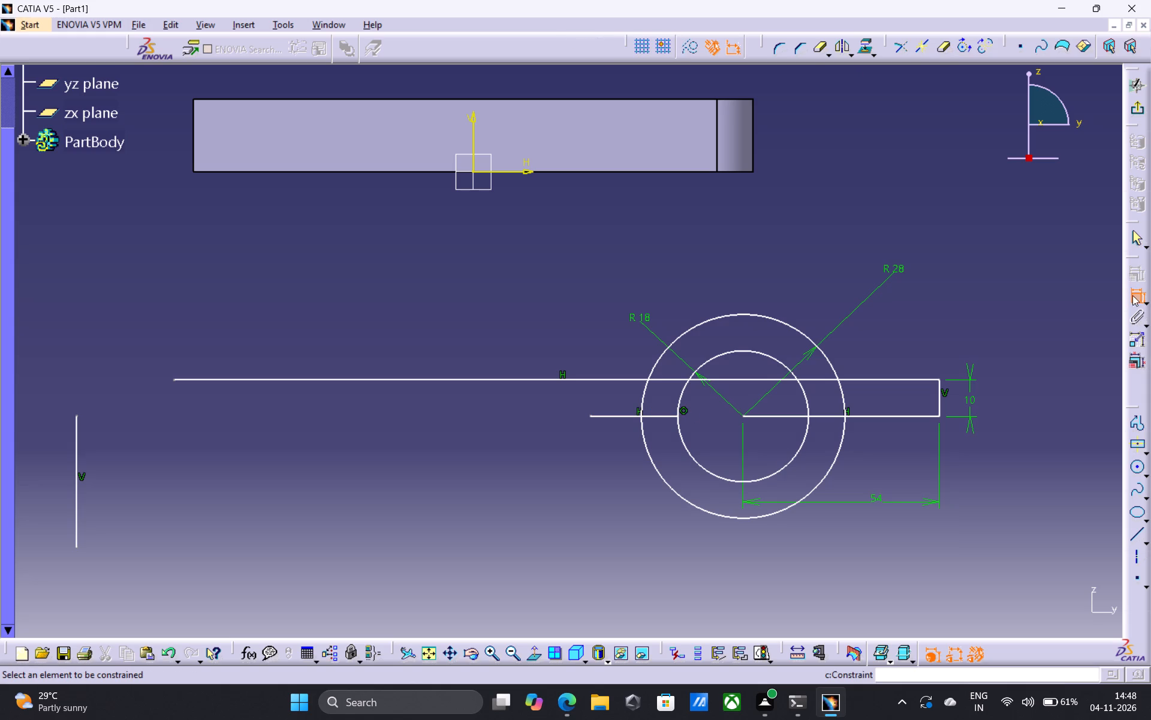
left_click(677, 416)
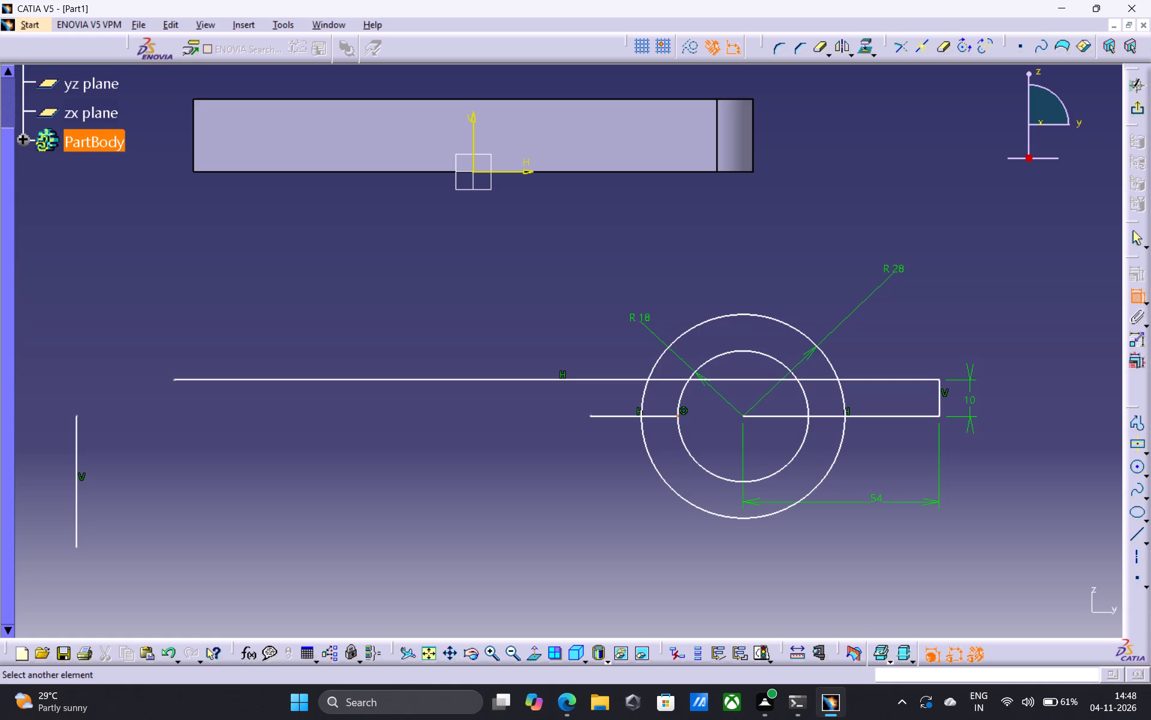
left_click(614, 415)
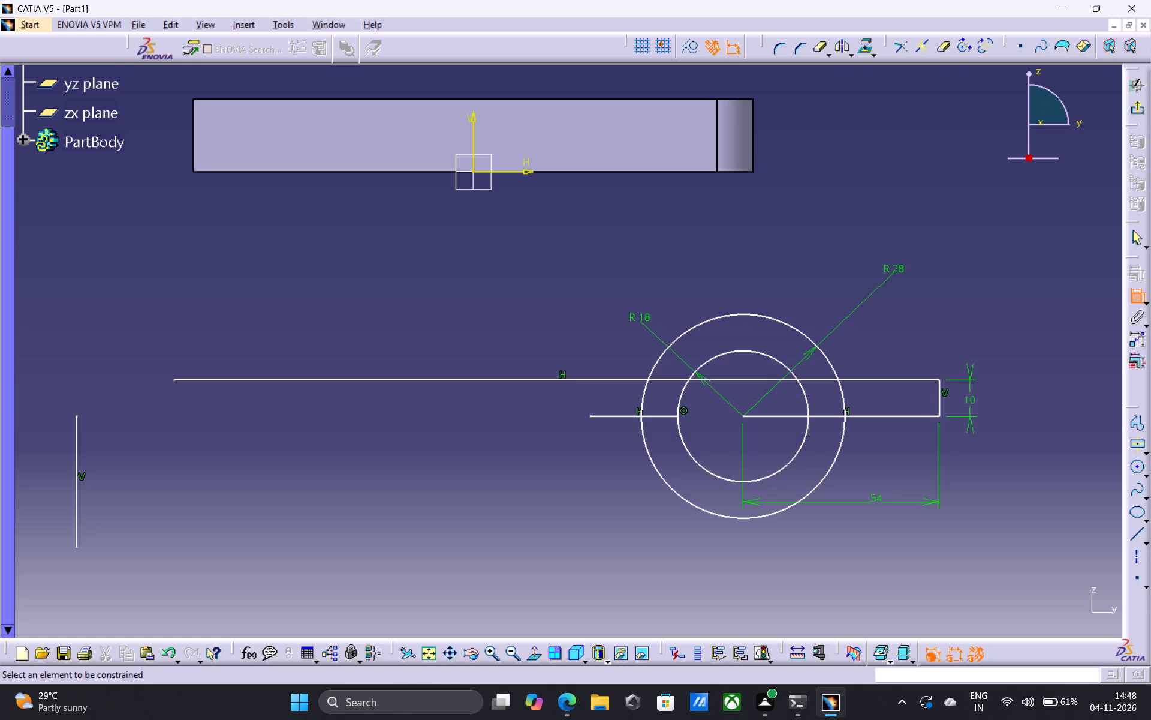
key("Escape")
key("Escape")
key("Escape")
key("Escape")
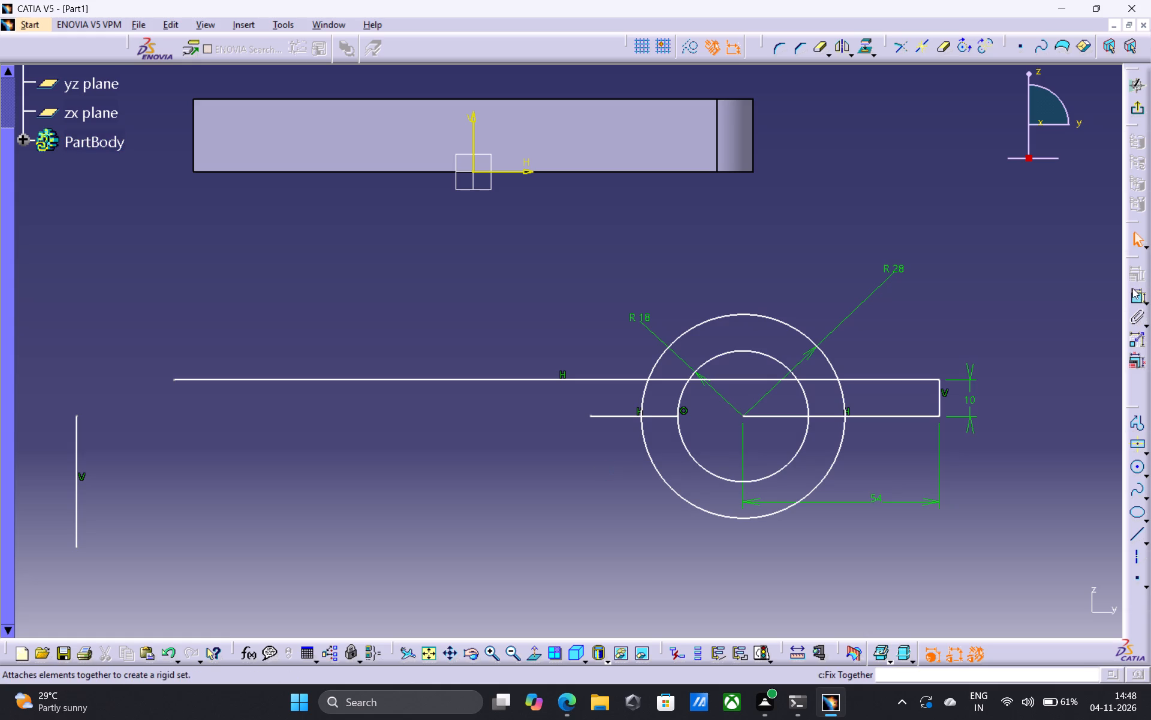
Dimension the short horizontal line left of the R18 circle and set its length to 6 mm.
double_click(1134, 295)
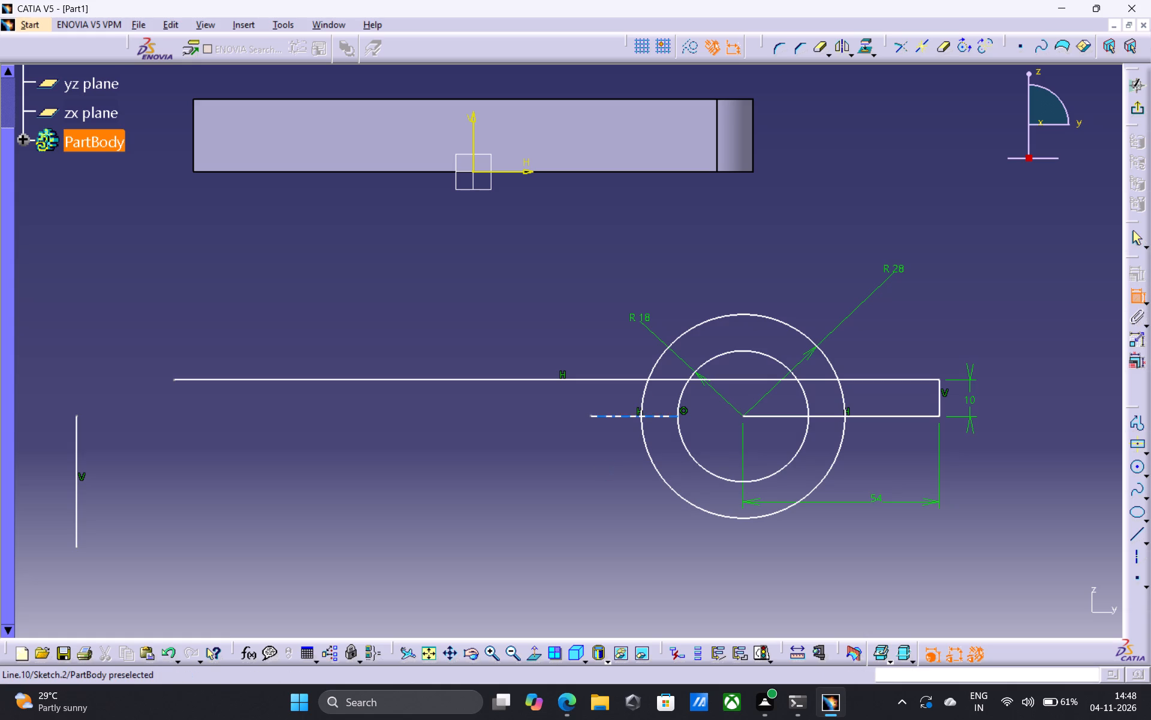
left_click(626, 418)
left_click(625, 497)
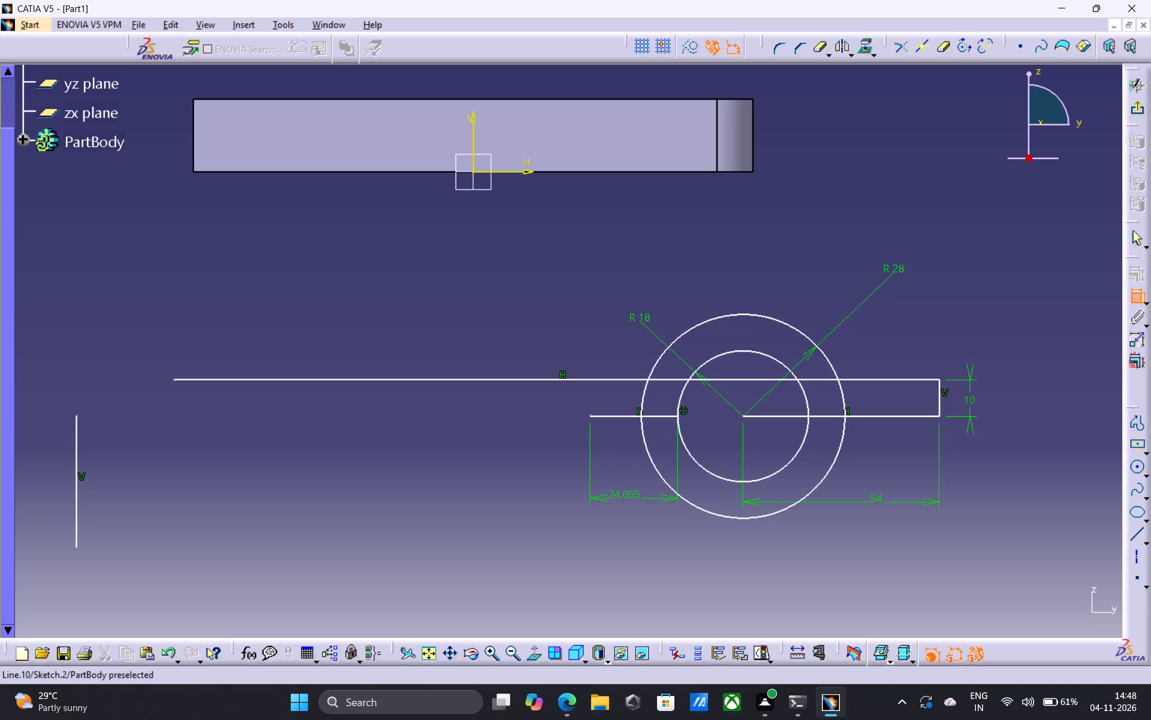
double_click(640, 494)
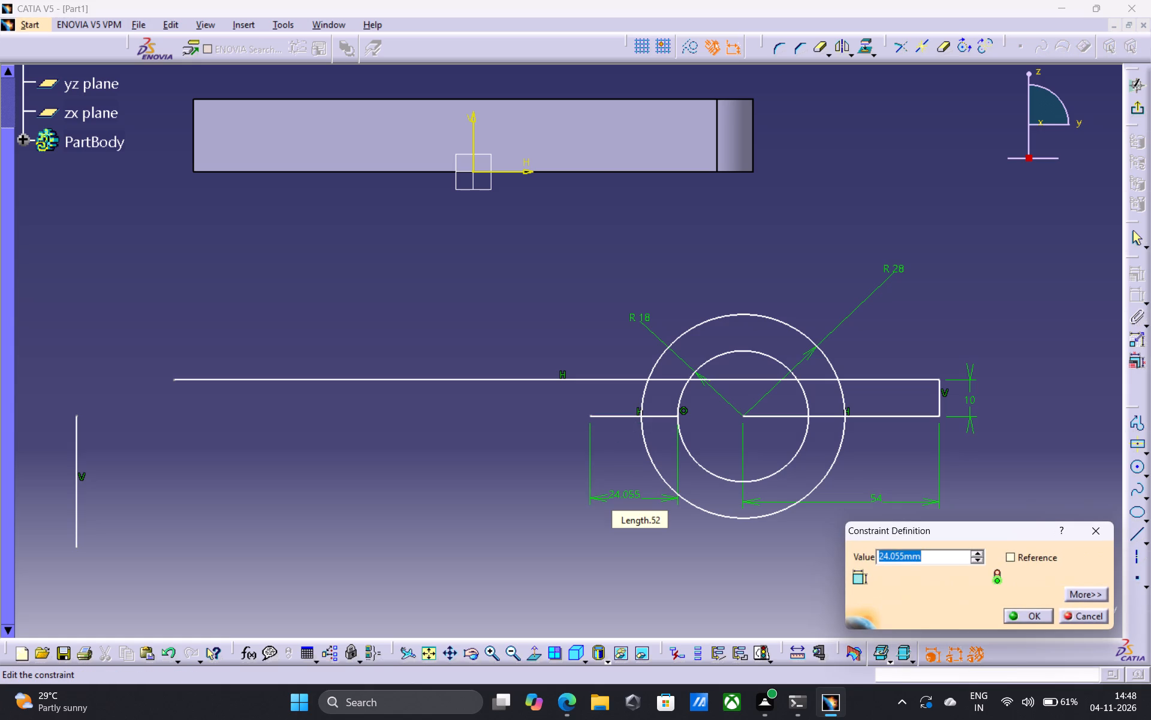
key("6")
key("Return")
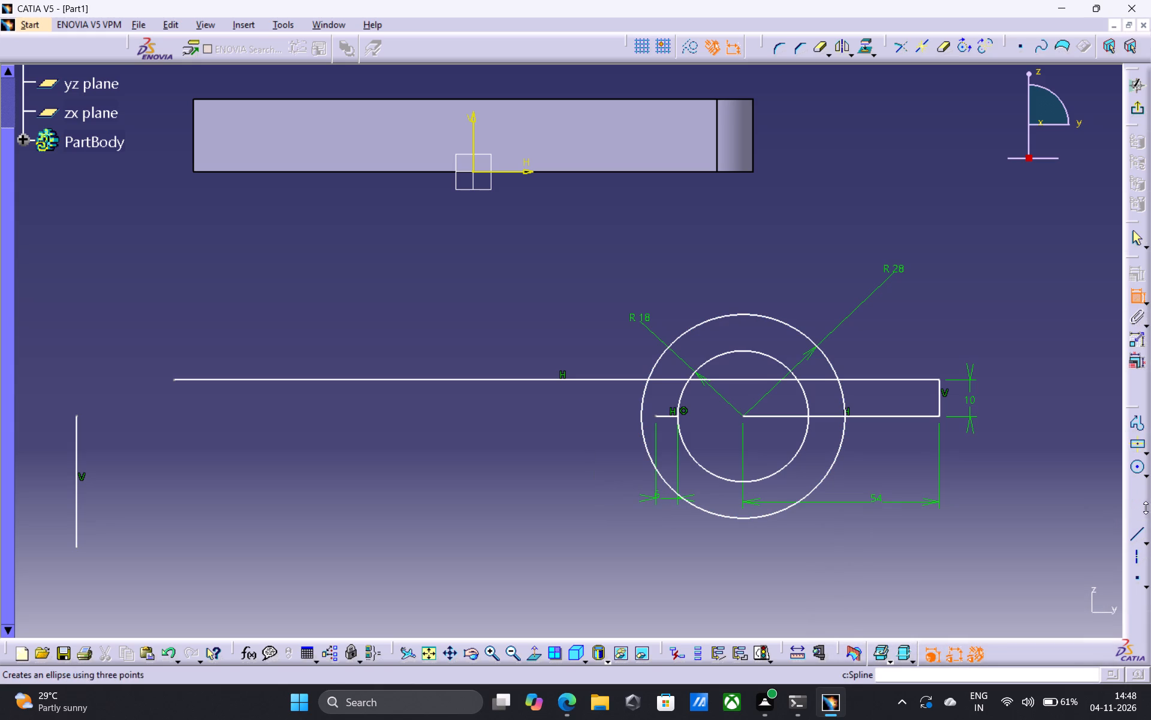
Draw a vertical line about 43 mm long downward from the left end of the 6 mm horizontal line.
left_click(1137, 539)
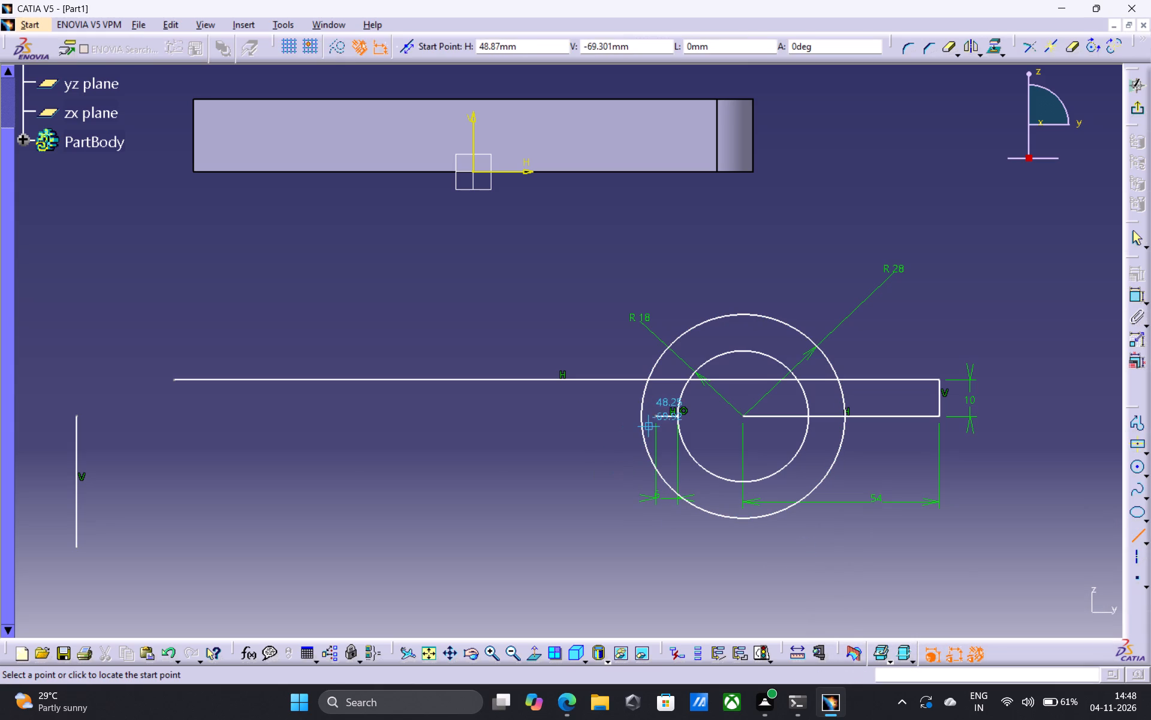
left_click(653, 415)
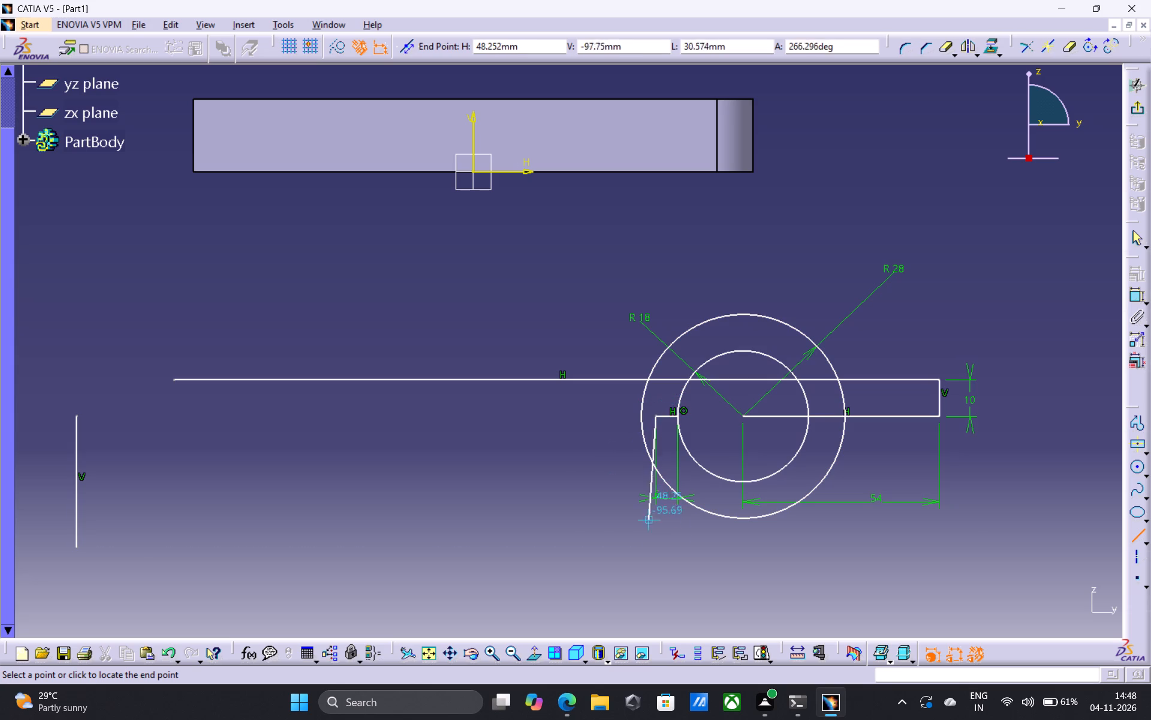
left_click(658, 572)
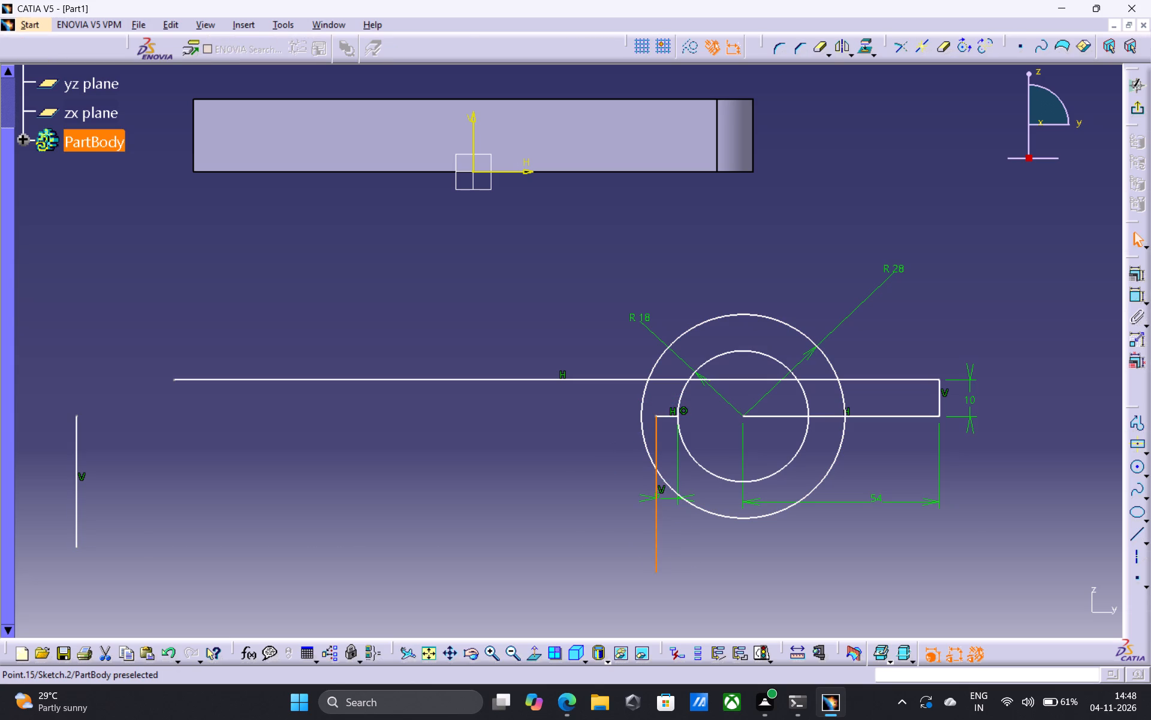
Dimension the new vertical line below the 6 mm line and set its length to 10 mm.
left_click(1136, 295)
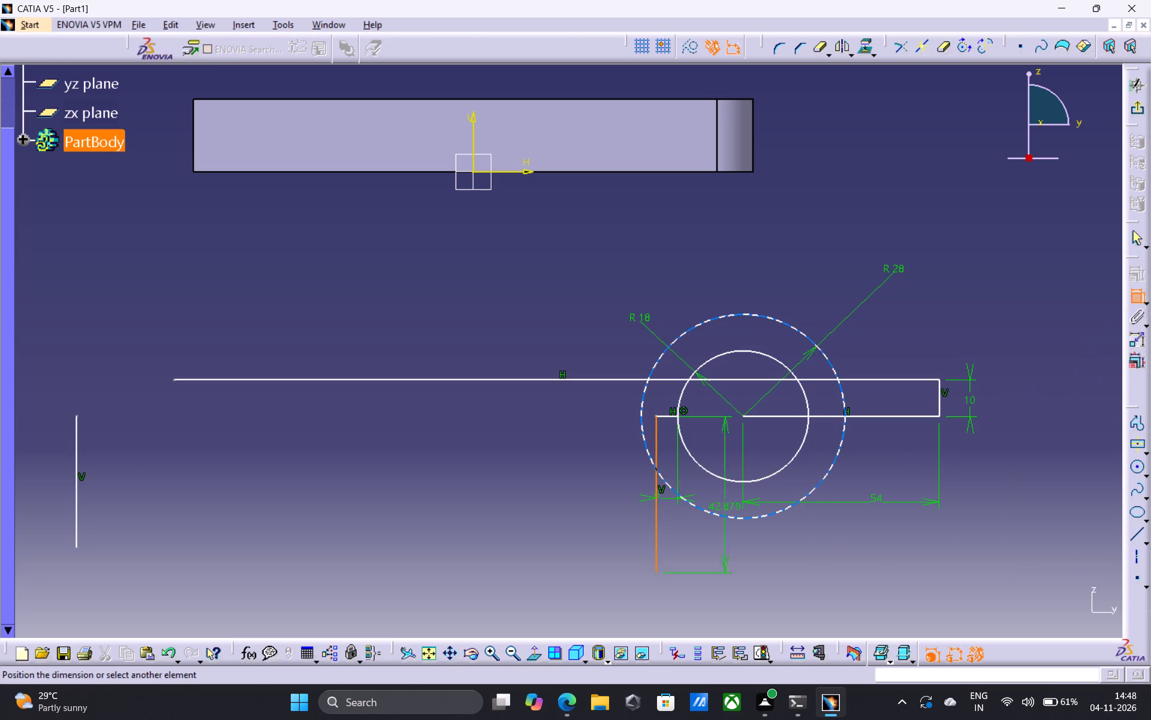
left_click(596, 513)
double_click(594, 505)
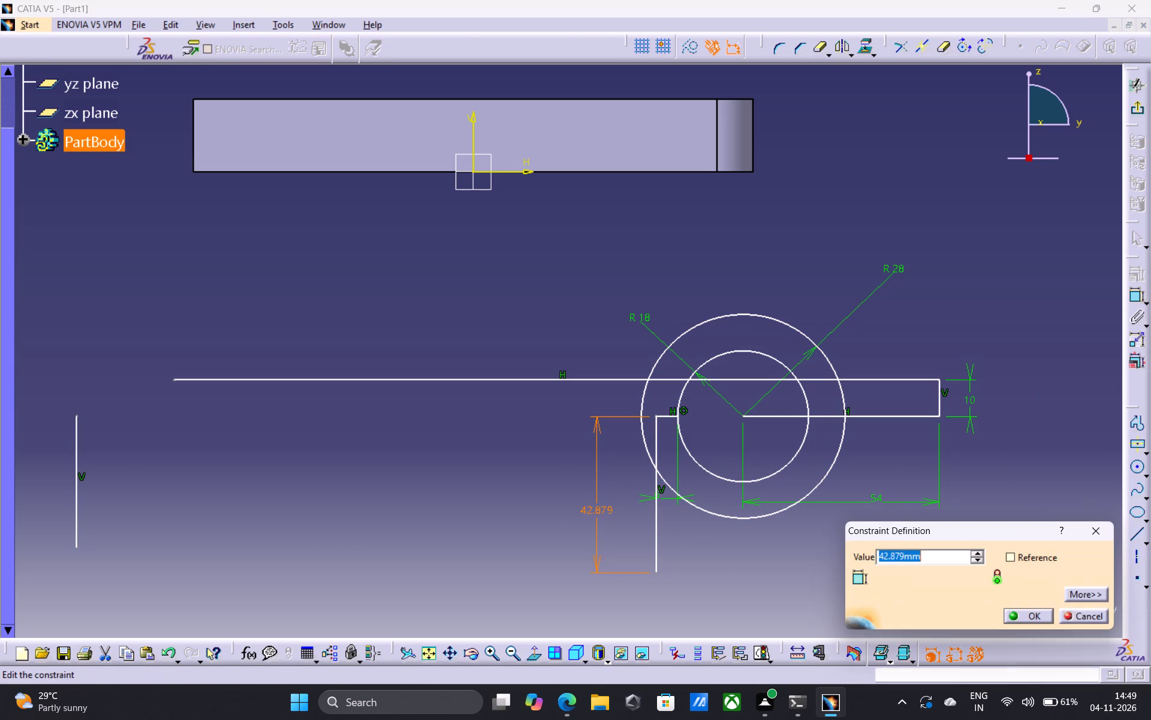
type("10")
key("Return")
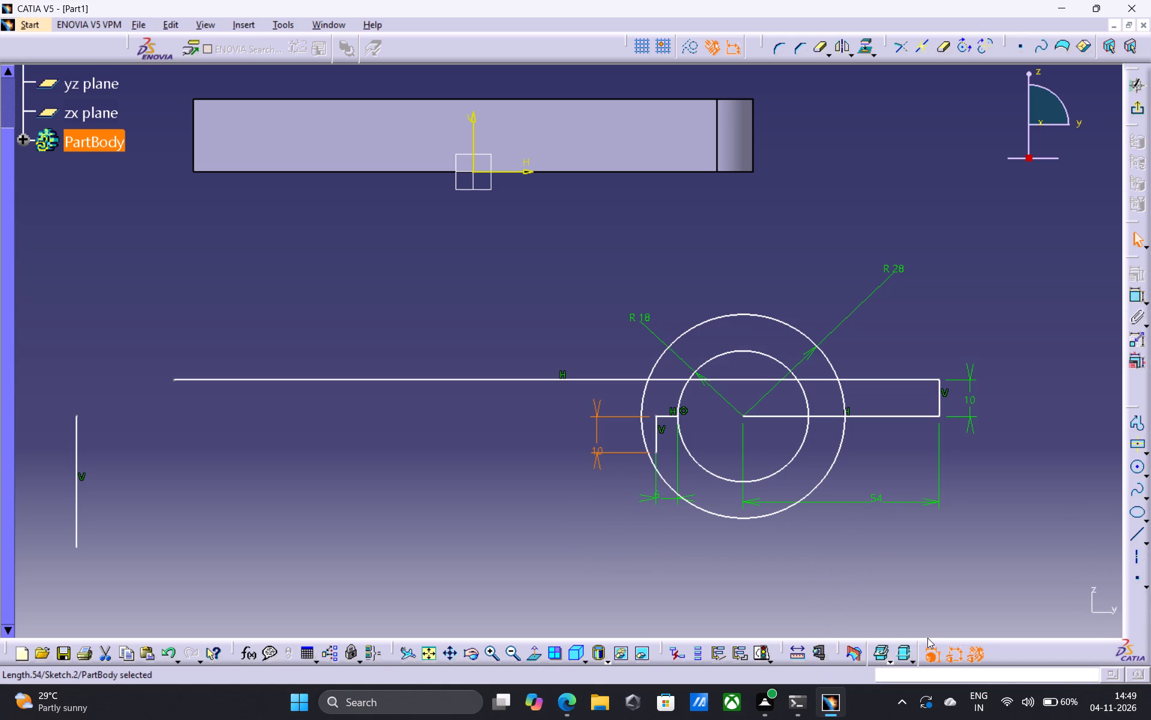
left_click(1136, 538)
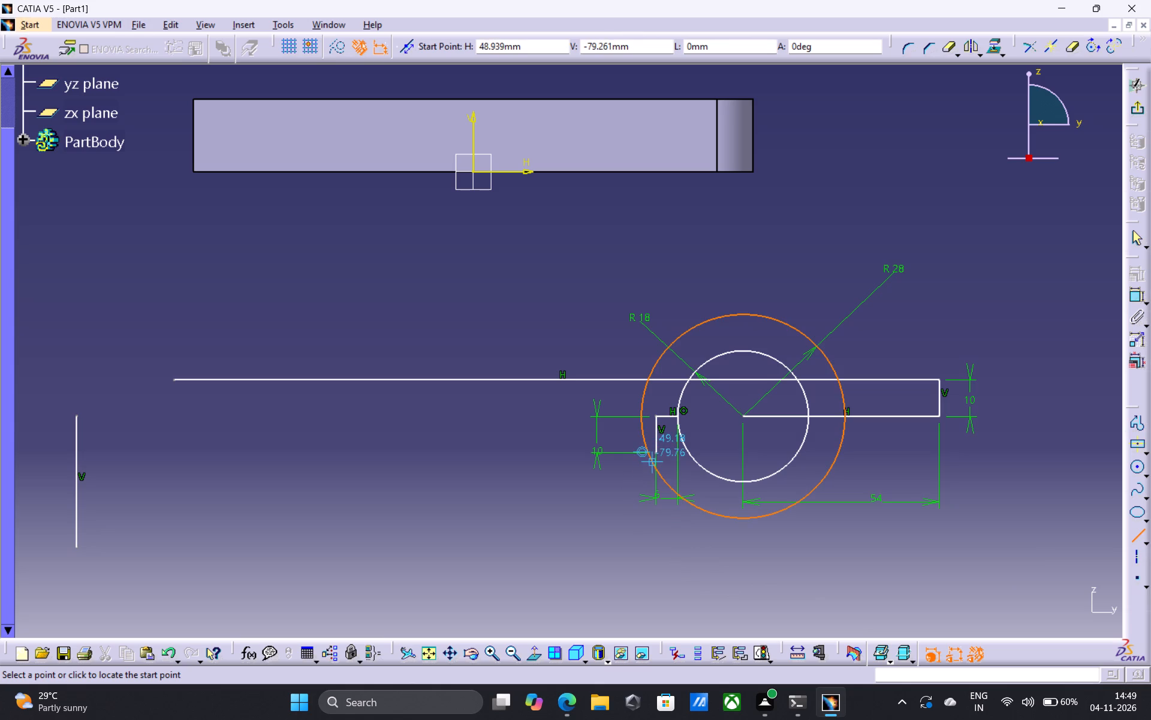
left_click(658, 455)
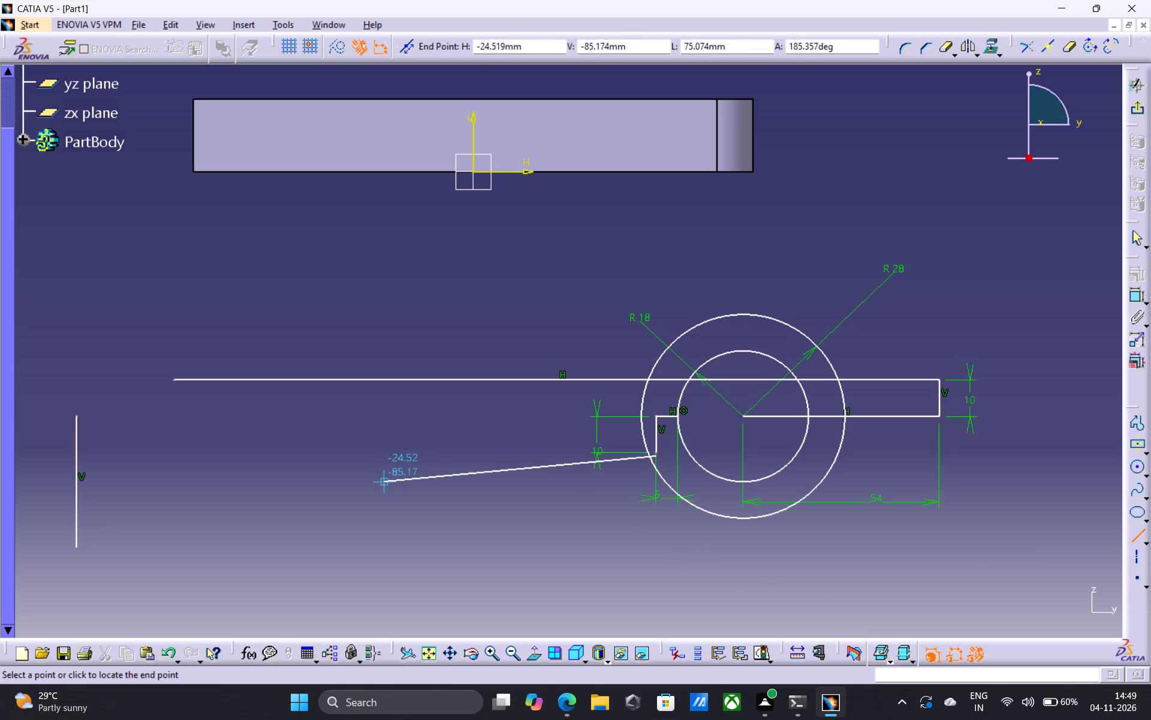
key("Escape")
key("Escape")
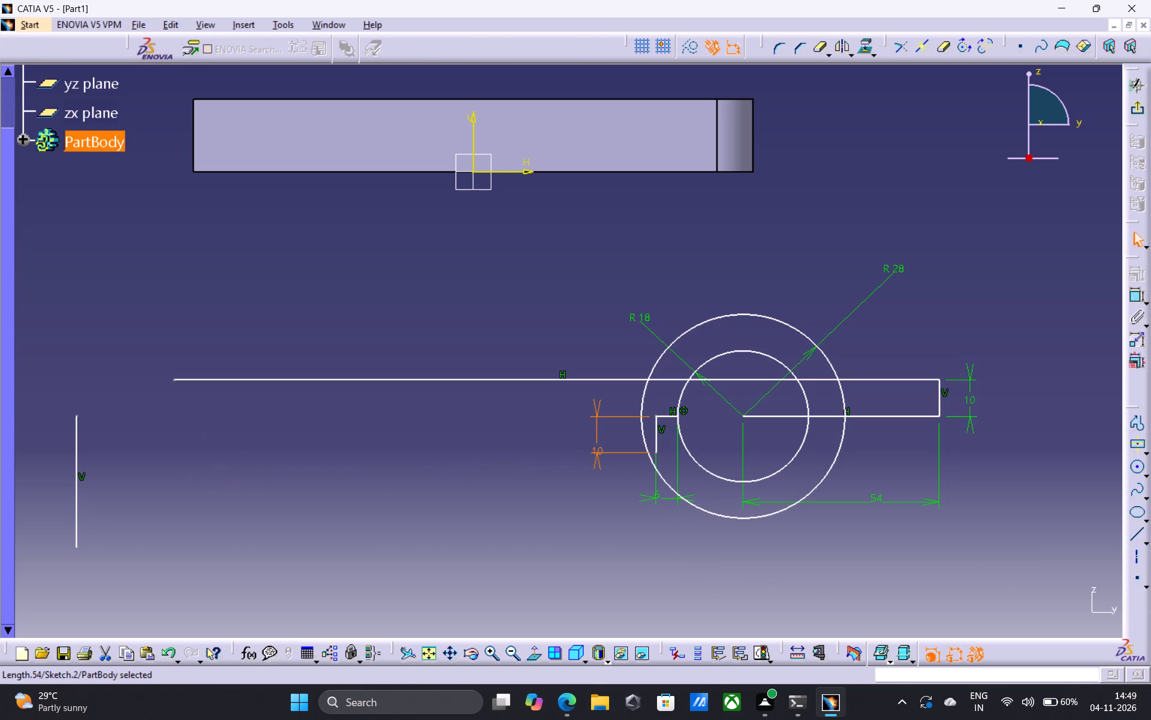
Draw a horizontal line about 103 mm long leftward from the lower end of the 10 mm vertical line.
double_click(489, 655)
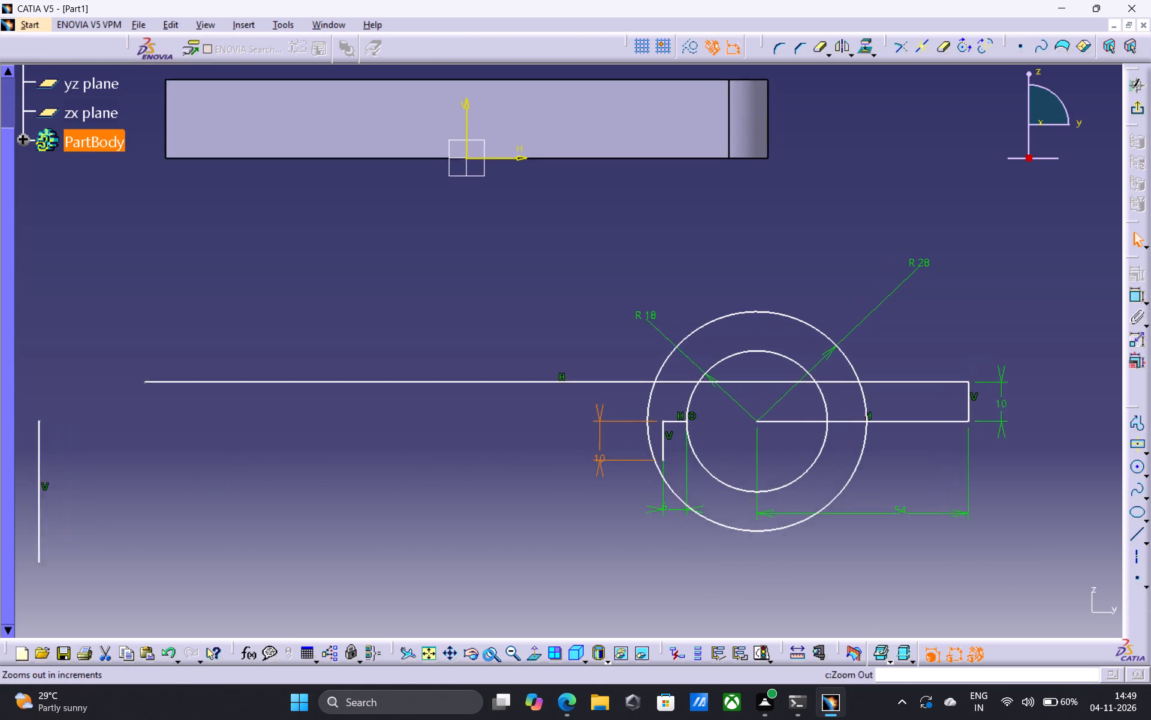
middle_click_drag(723, 533, 710, 475)
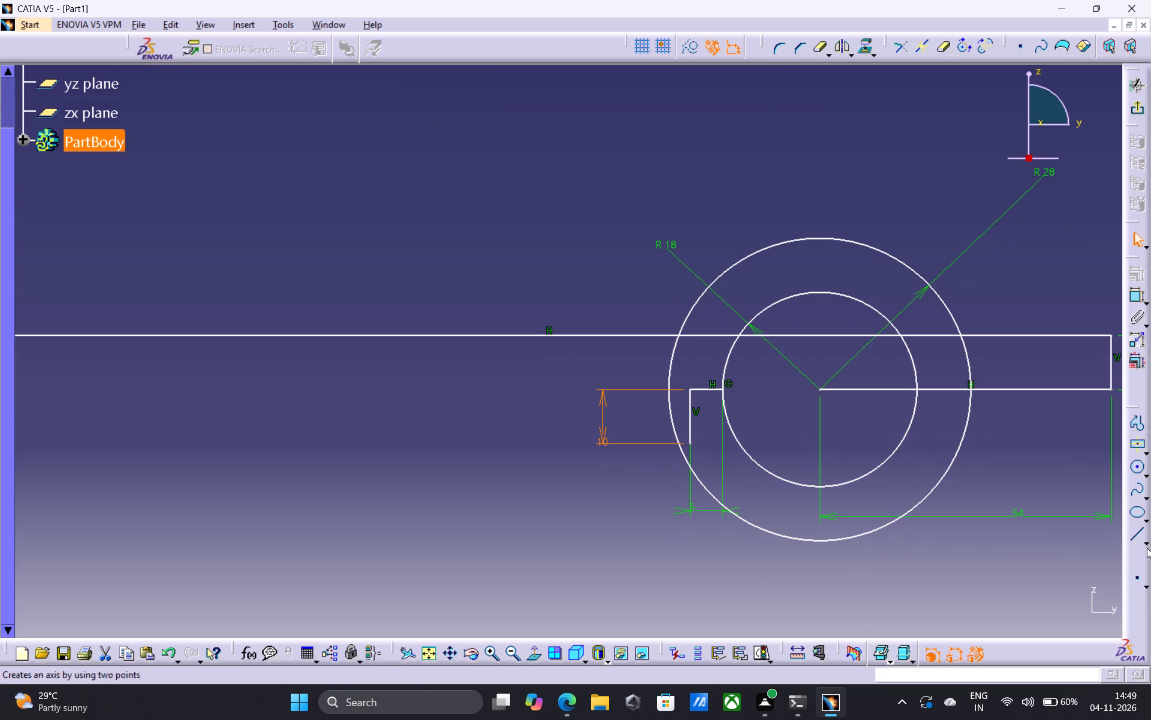
left_click(1140, 535)
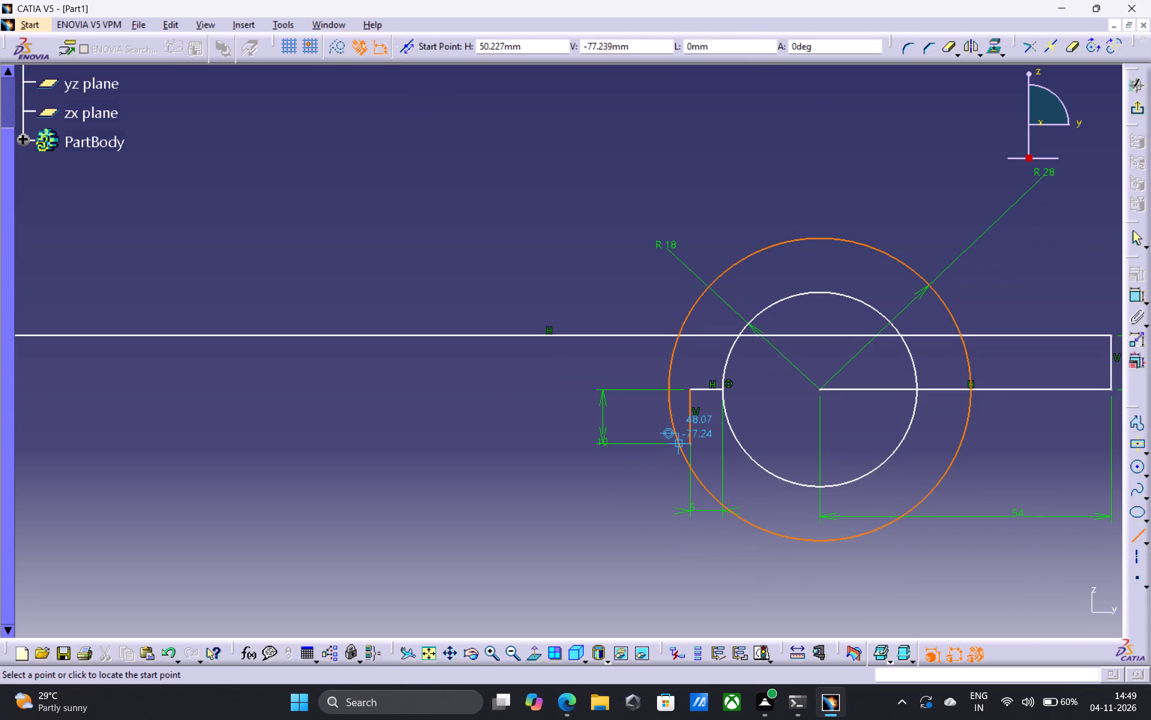
left_click(690, 444)
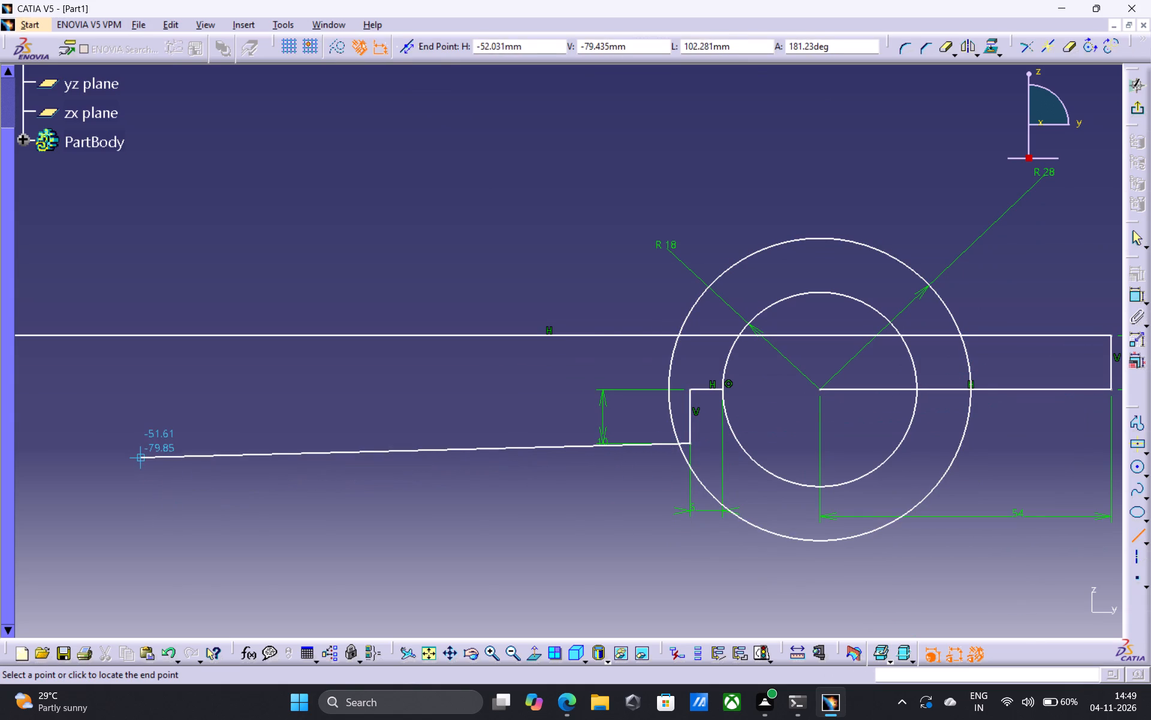
left_click(132, 443)
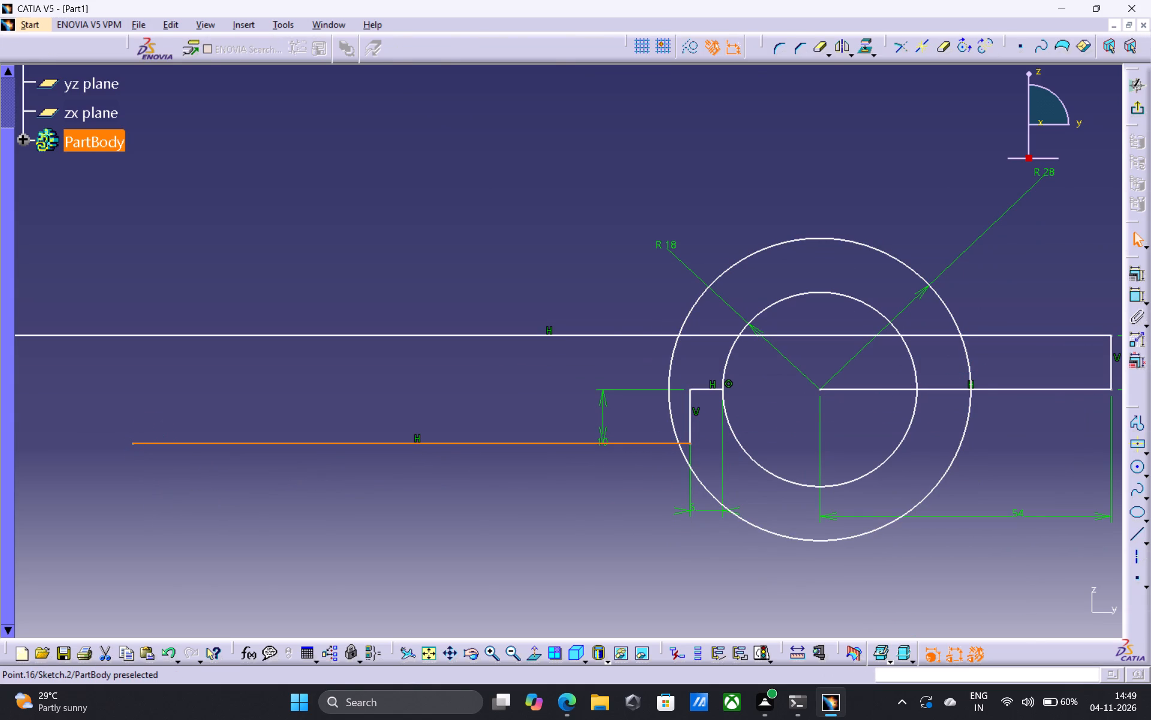
key("Escape")
key("Escape")
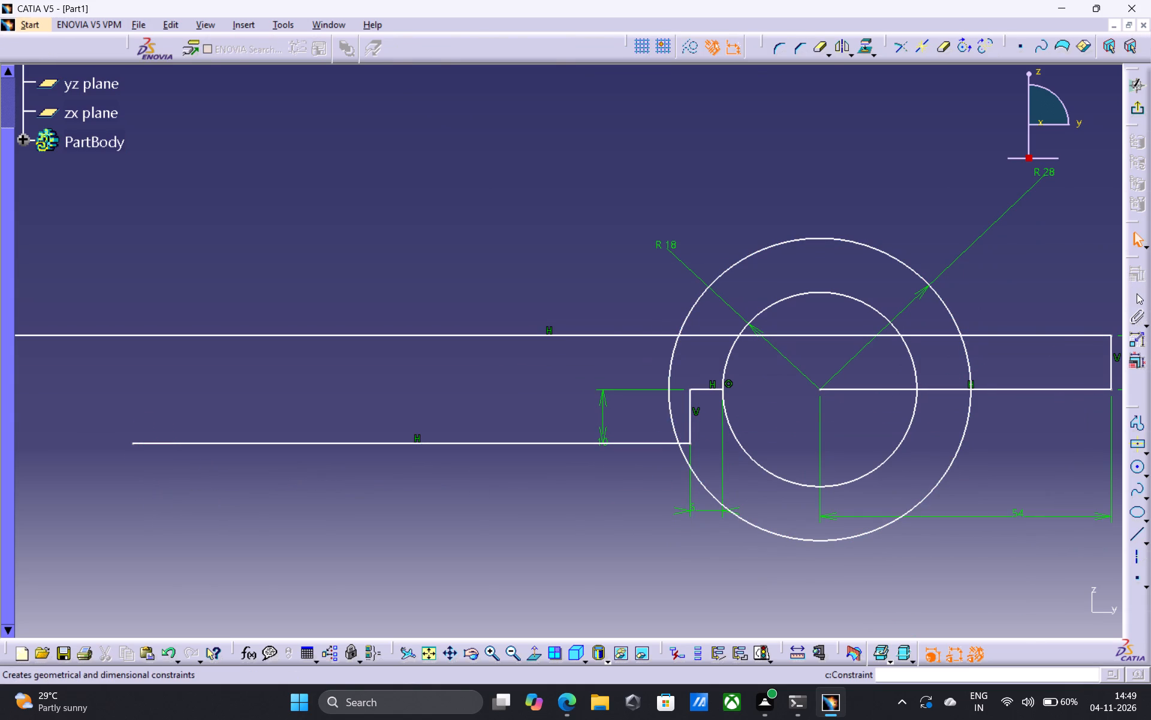
Dimension the new lower horizontal line and set its length to 76 mm.
left_click(1137, 293)
left_click(428, 442)
left_click(423, 483)
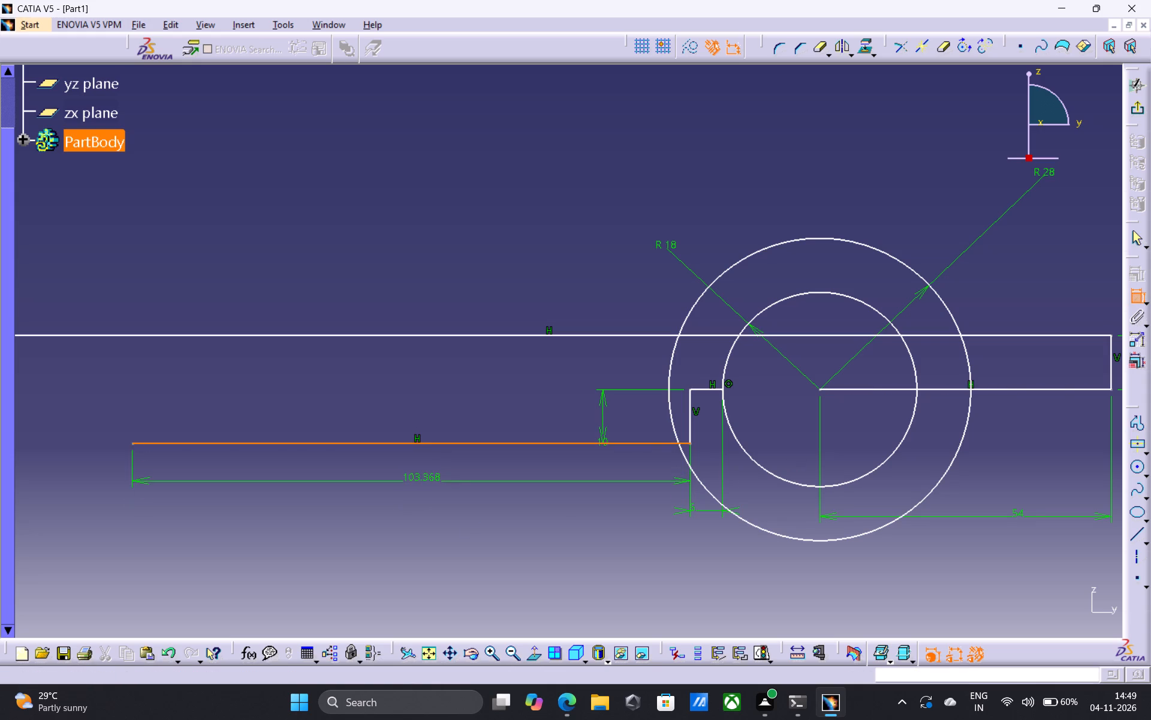
double_click(423, 479)
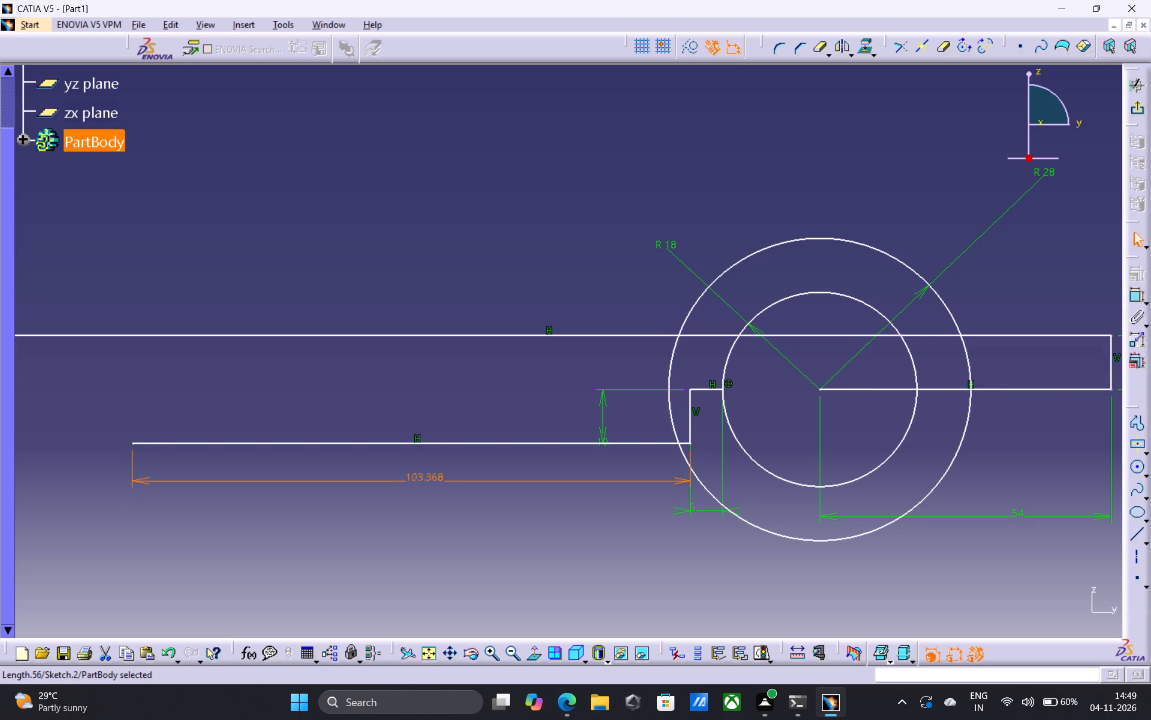
double_click(417, 475)
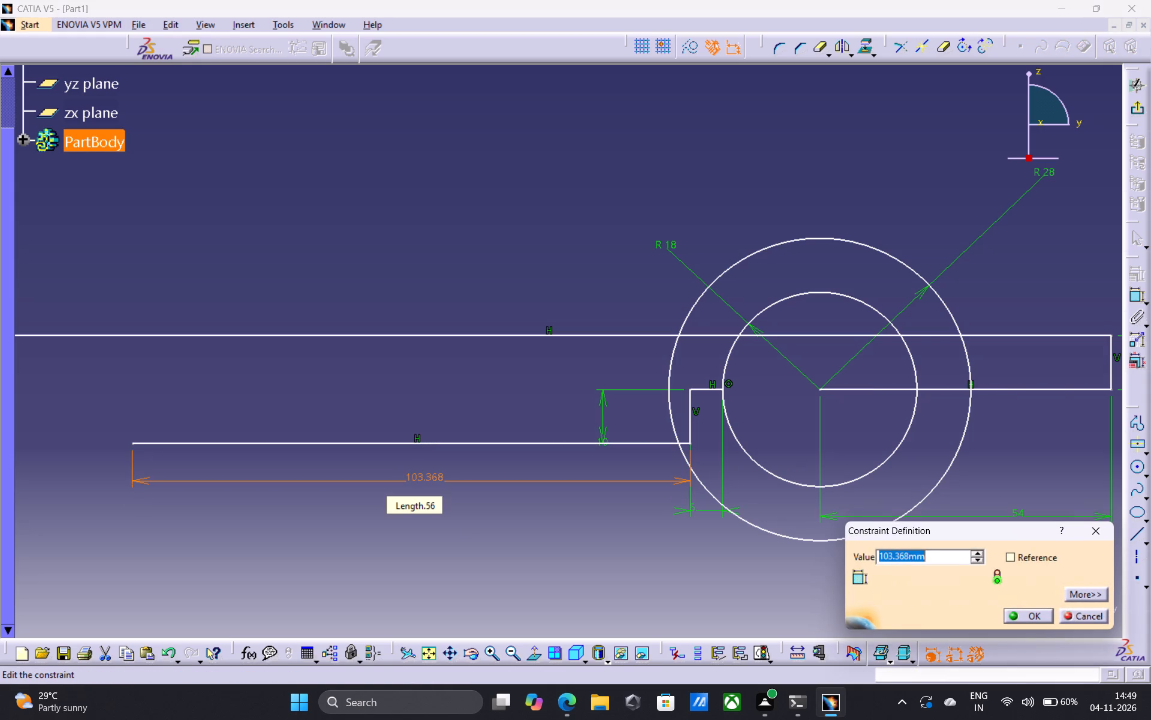
key("7")
key("6")
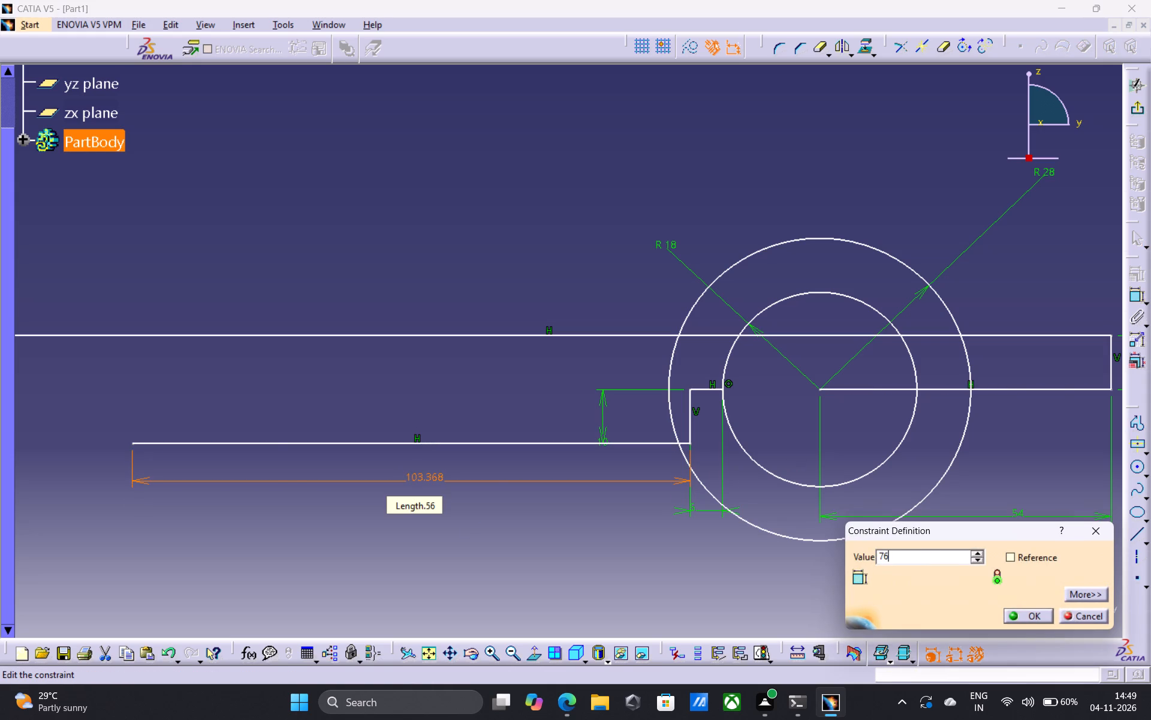
key("Return")
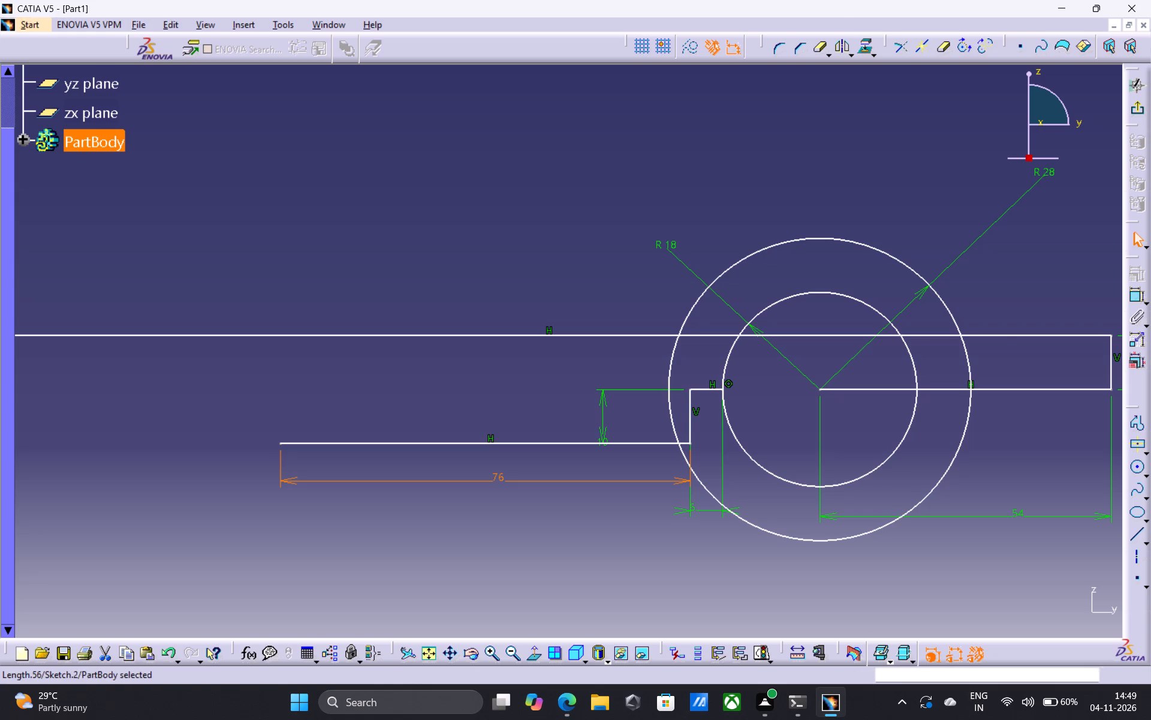
Quick-trim the R28 circle below the long upper horizontal line and the lower half of the R18 circle, leaving two upper arcs.
double_click(942, 45)
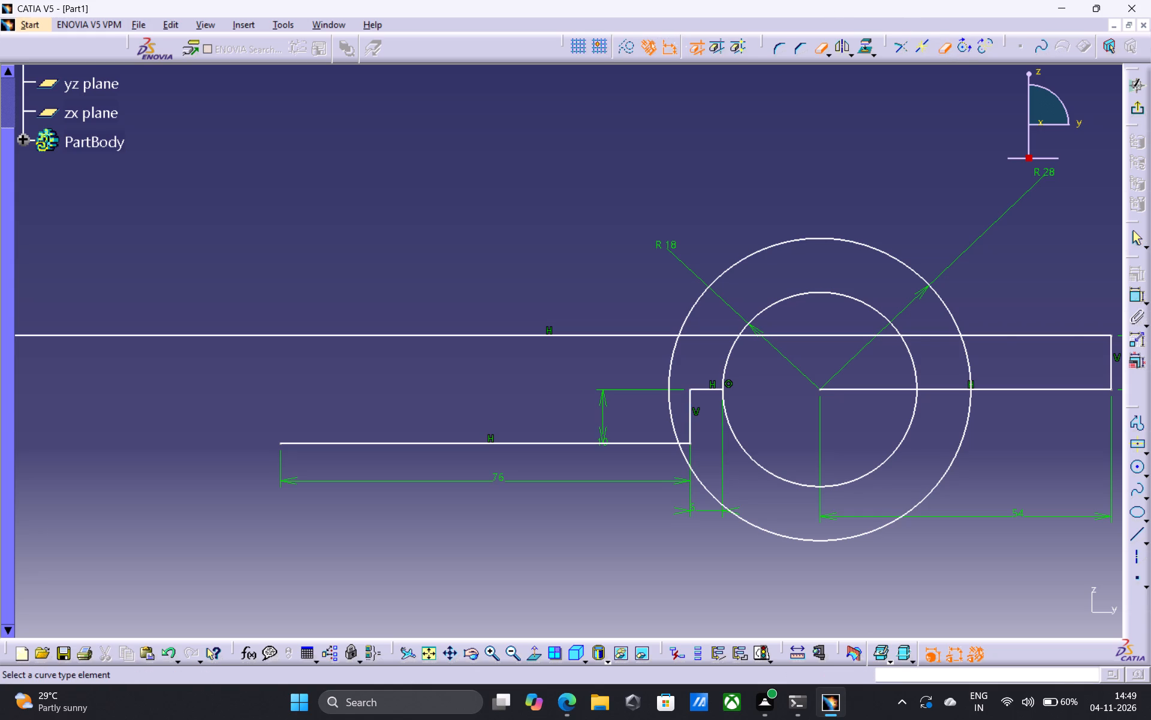
left_click(968, 364)
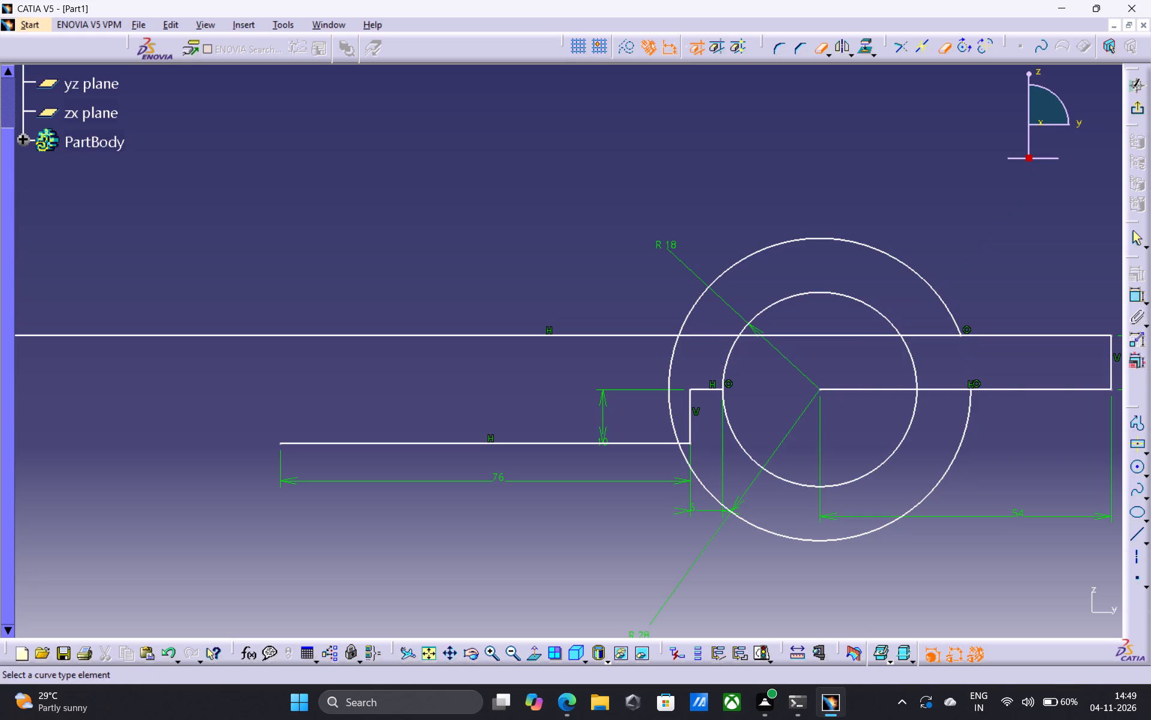
left_click(952, 456)
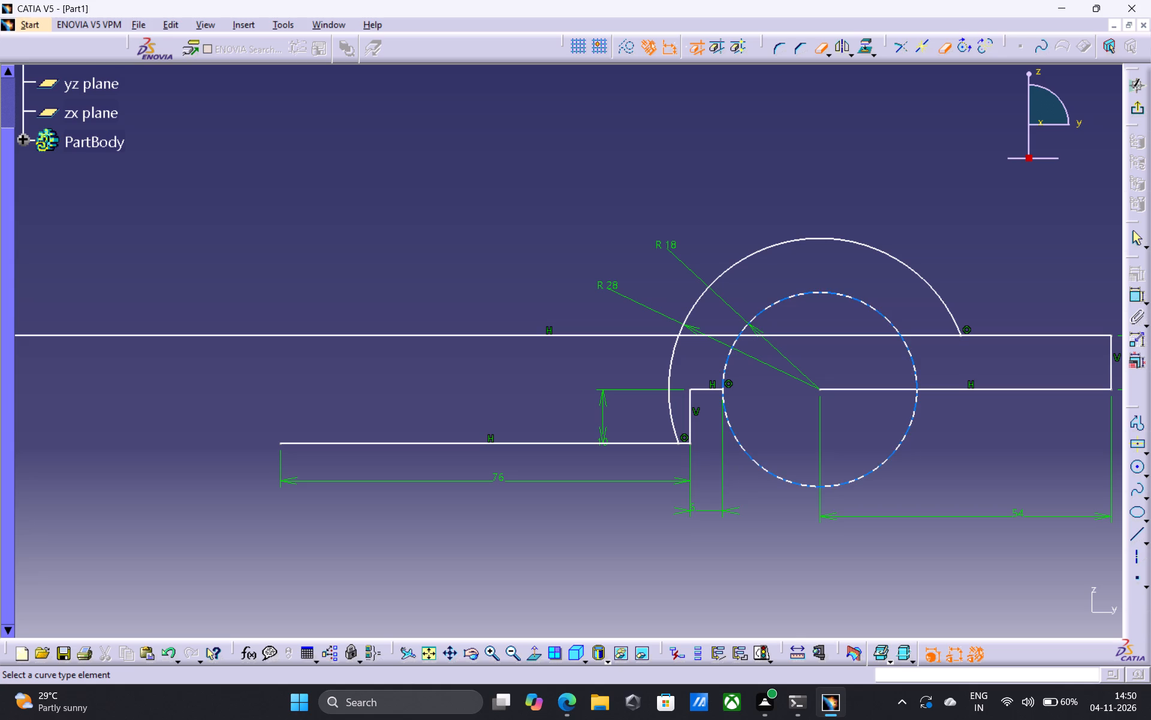
left_click(809, 487)
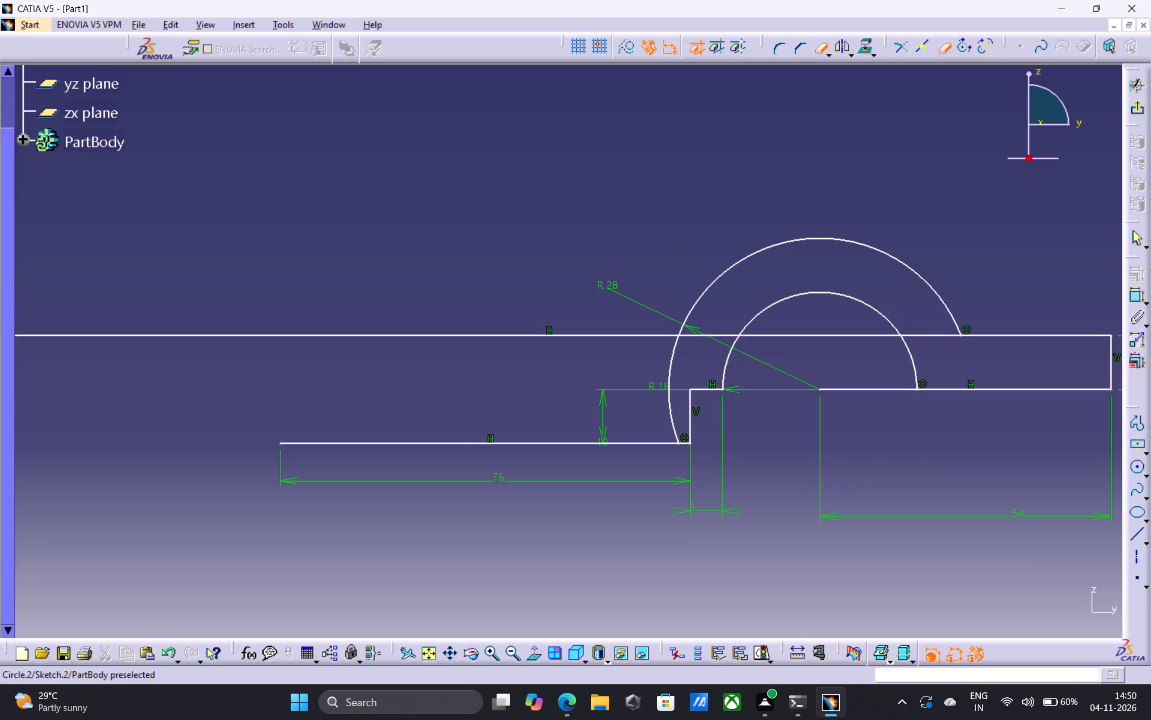
left_click(672, 415)
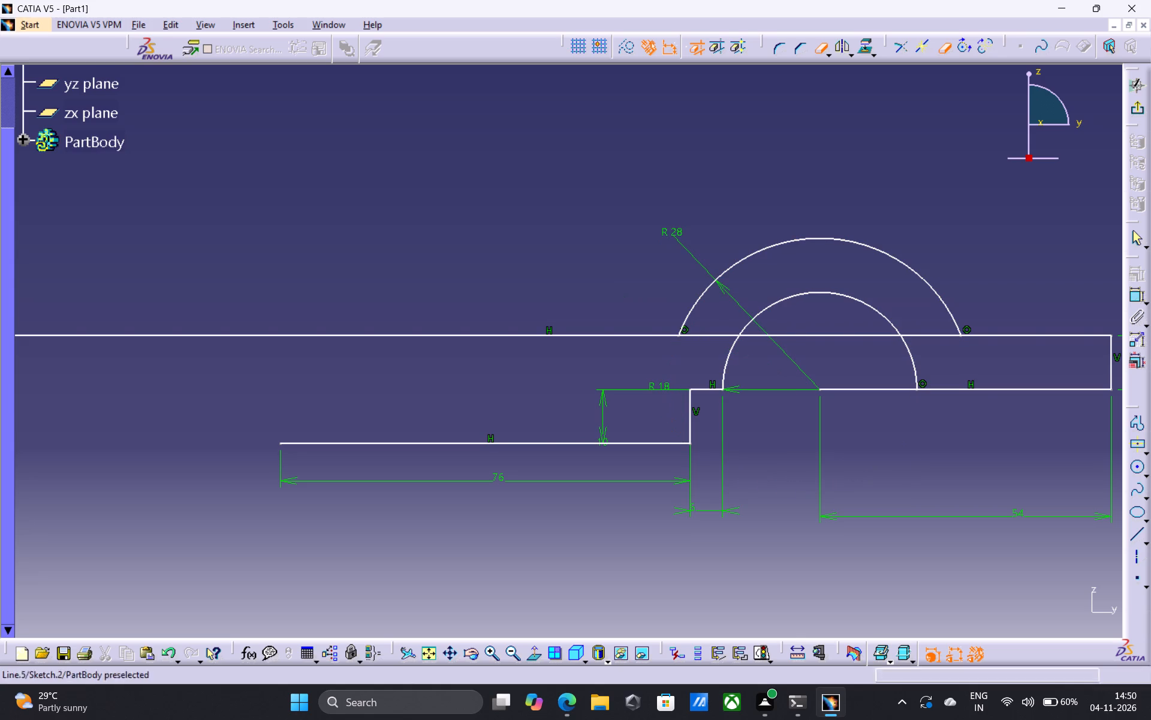
Quick-trim the upper line between the R28 arc's ends and the centre-height line inside the R18 arc, converting its length constraint to a distance.
left_click(920, 334)
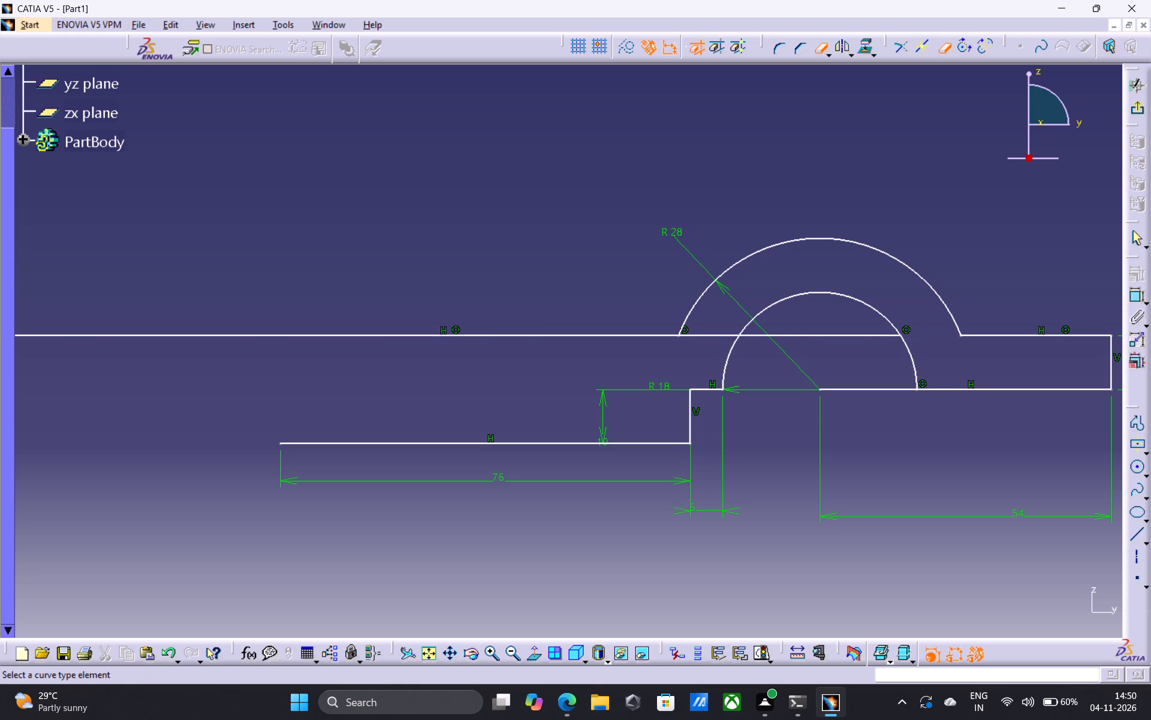
left_click(852, 335)
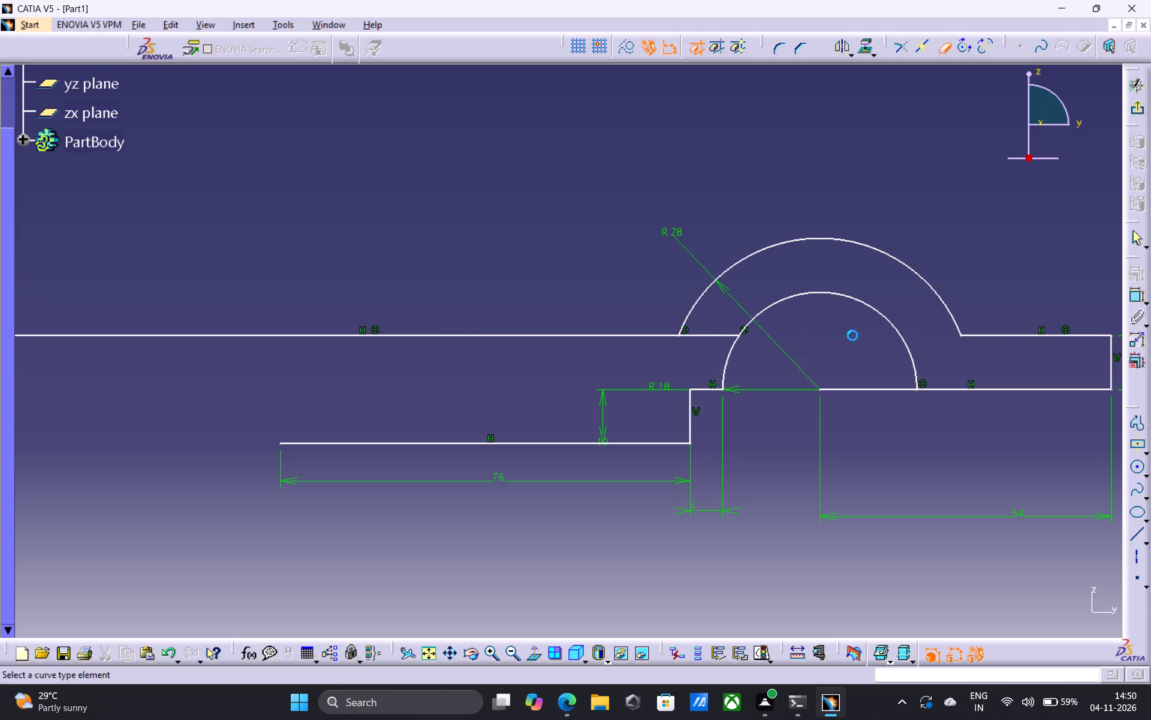
left_click(865, 389)
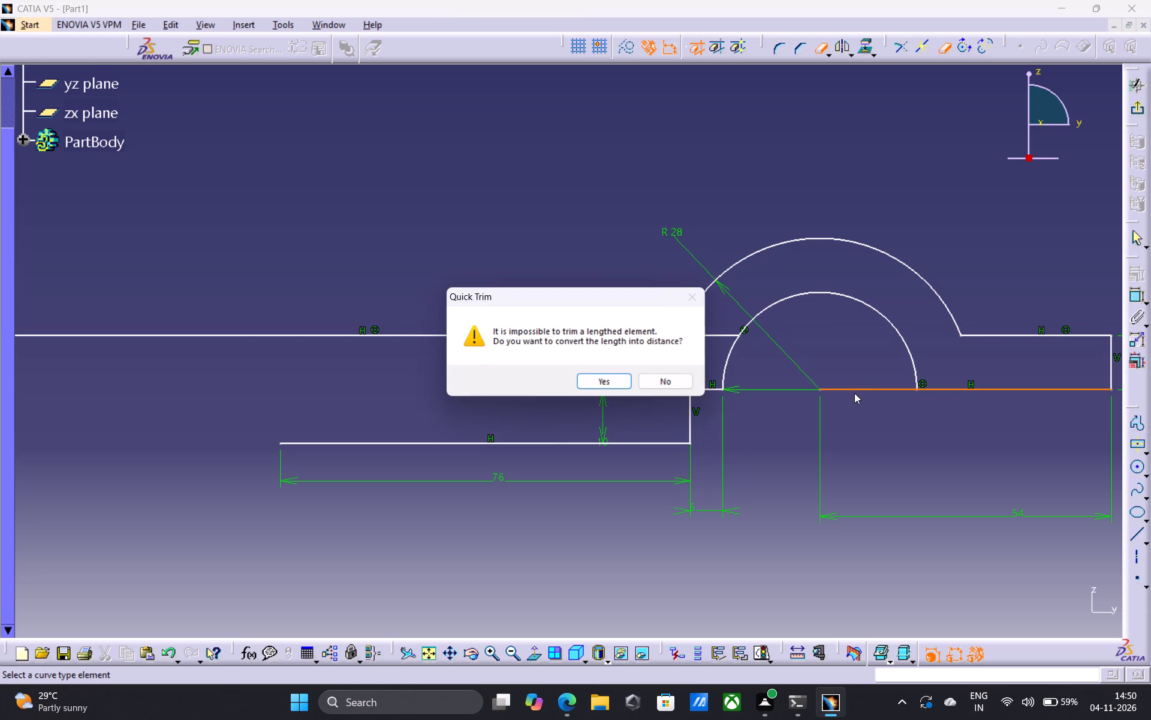
left_click(601, 383)
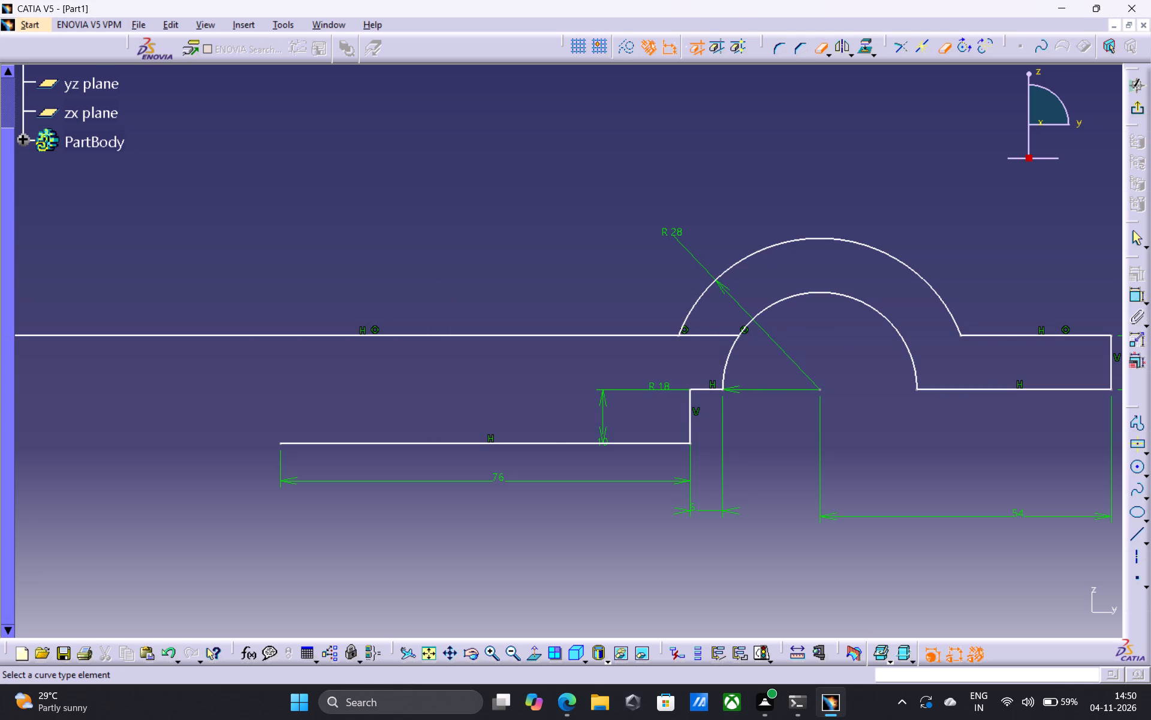
left_click(707, 336)
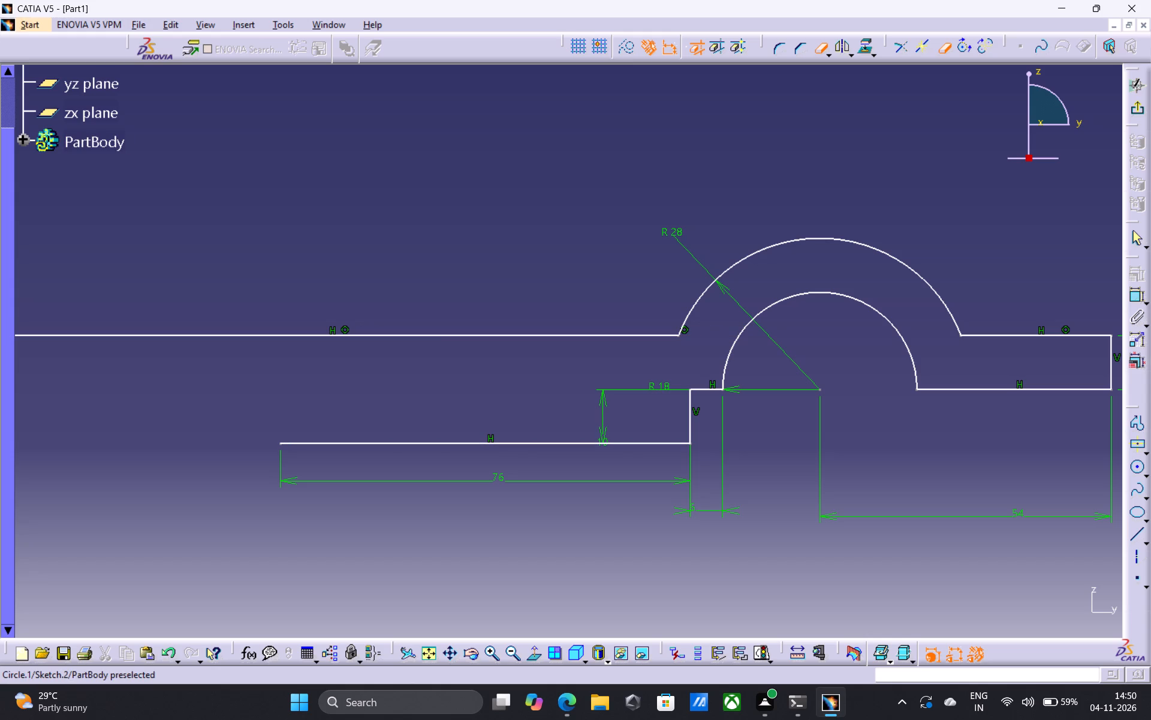
Draw a vertical line from the left end of the 76 mm line upward past the long upper horizontal line.
left_click(1141, 532)
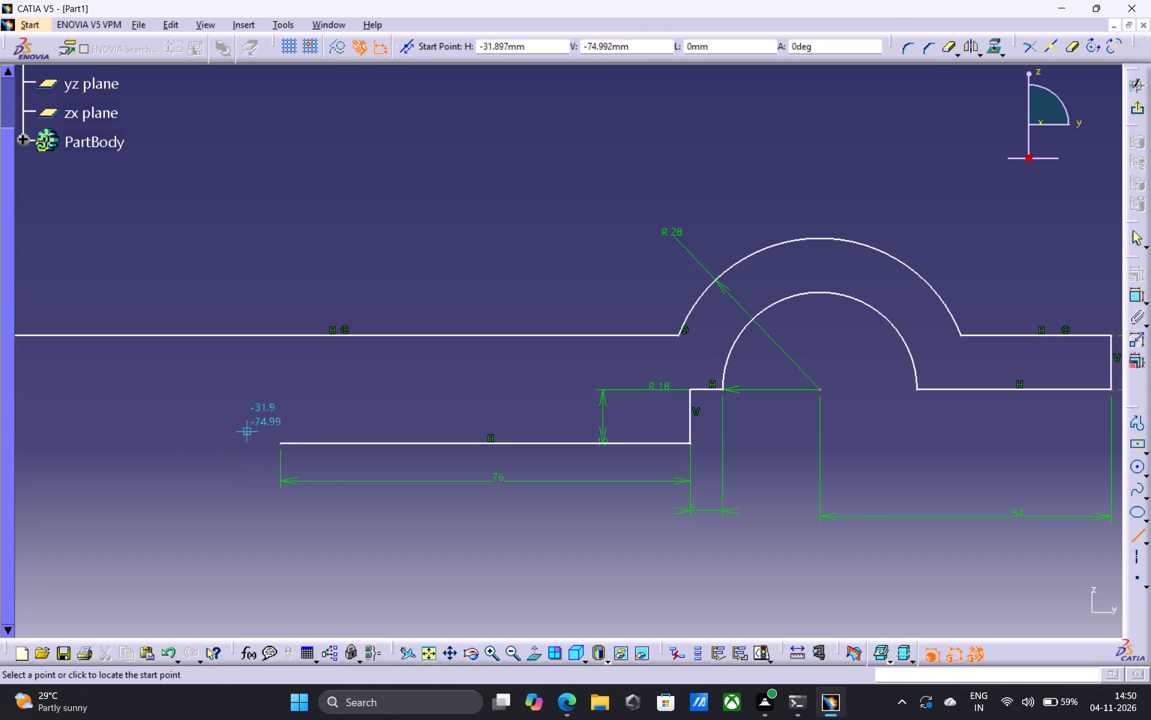
left_click(282, 444)
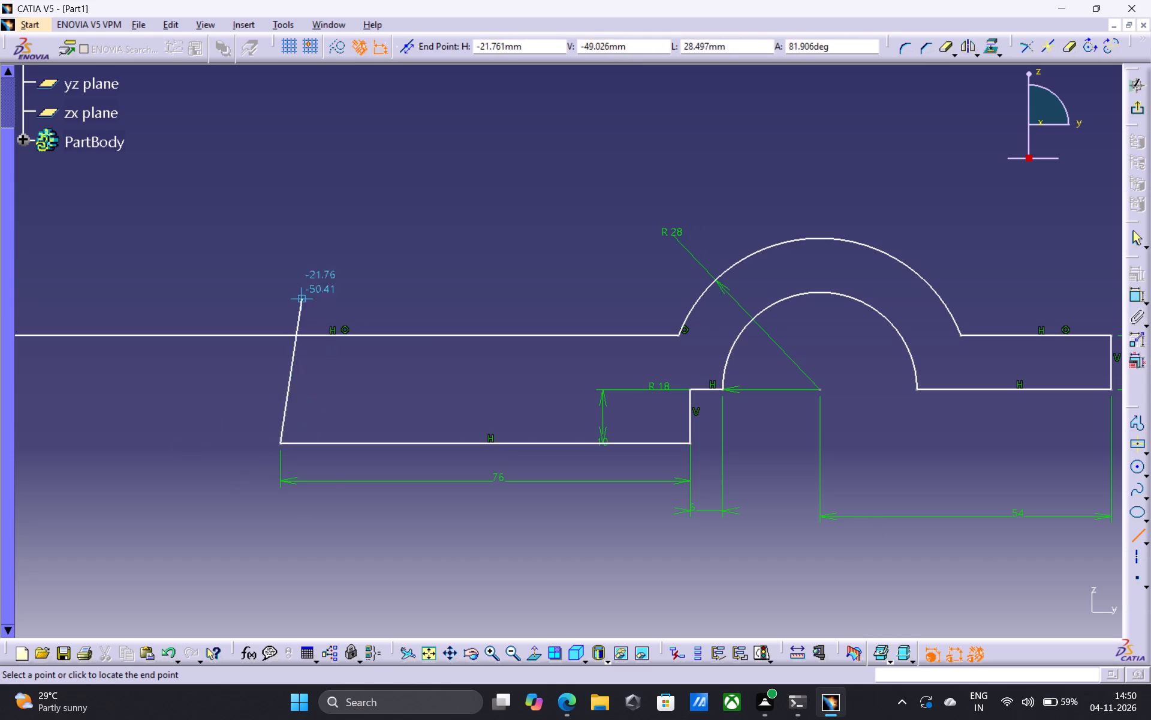
left_click(276, 230)
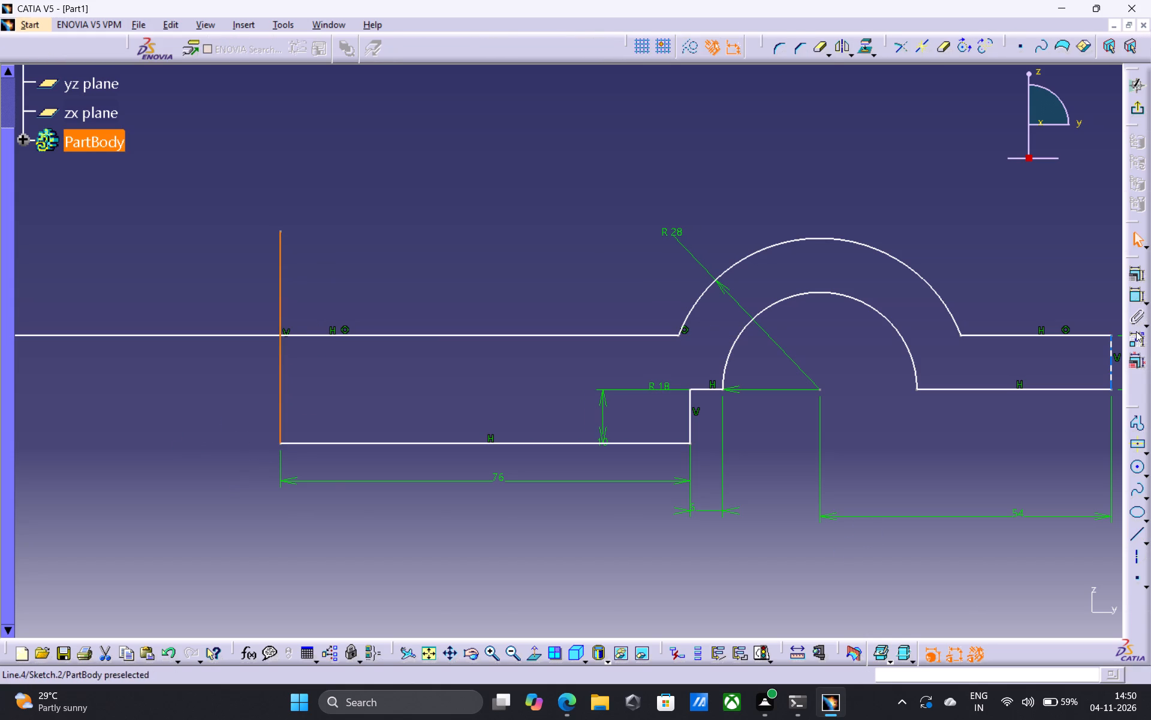
Quick-trim the portion of the new left vertical line that extends above the upper horizontal line.
double_click(947, 46)
left_click(278, 262)
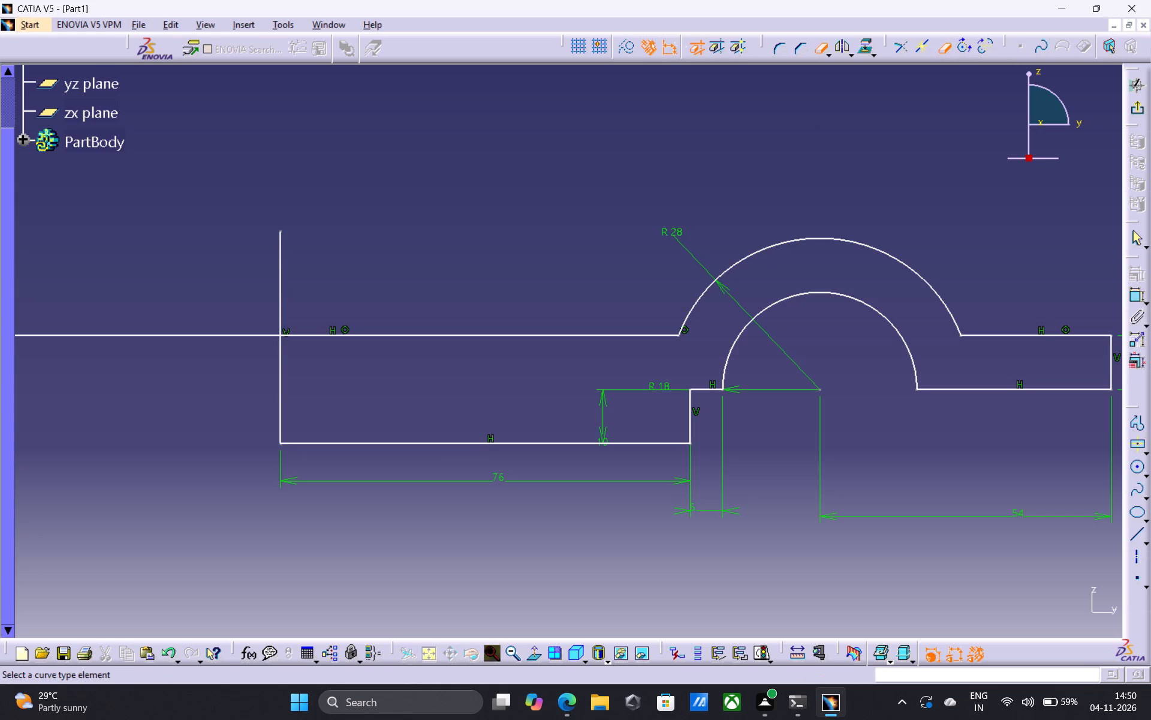
left_click(282, 266)
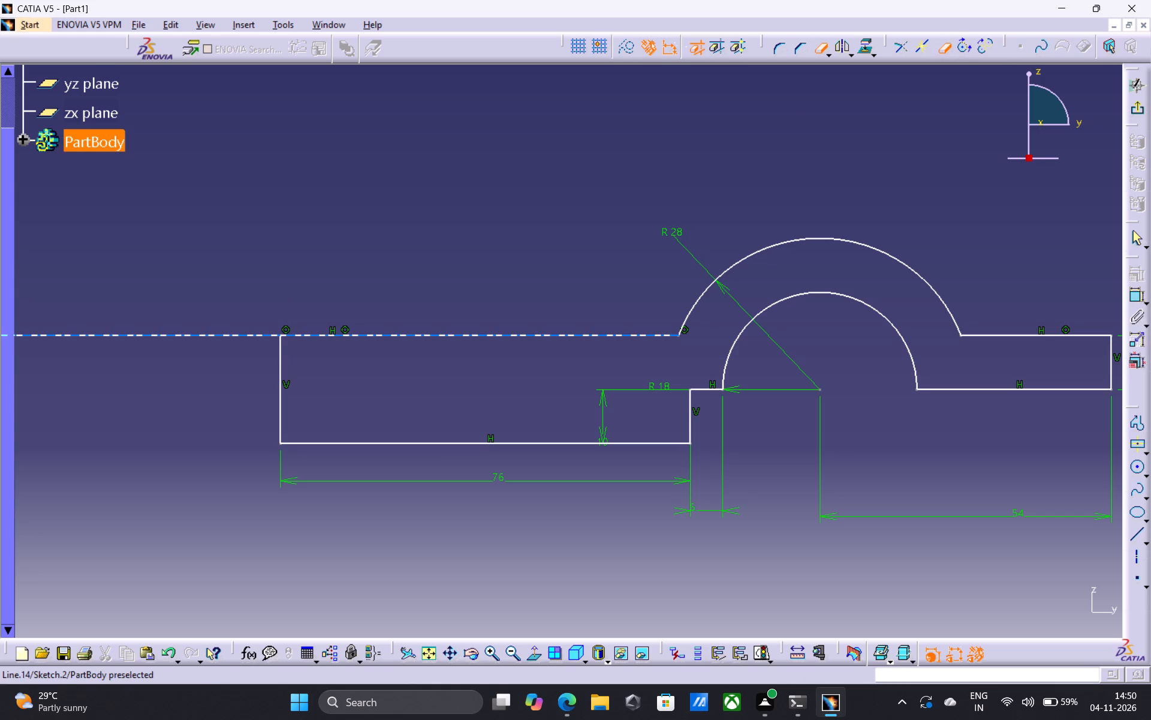
Quick-trim the part of the upper horizontal line that extends left beyond the profile's left vertical edge.
left_click(228, 332)
Remove the stray vertical line standing apart to the left of the closed profile.
middle_click_drag(547, 380, 507, 406)
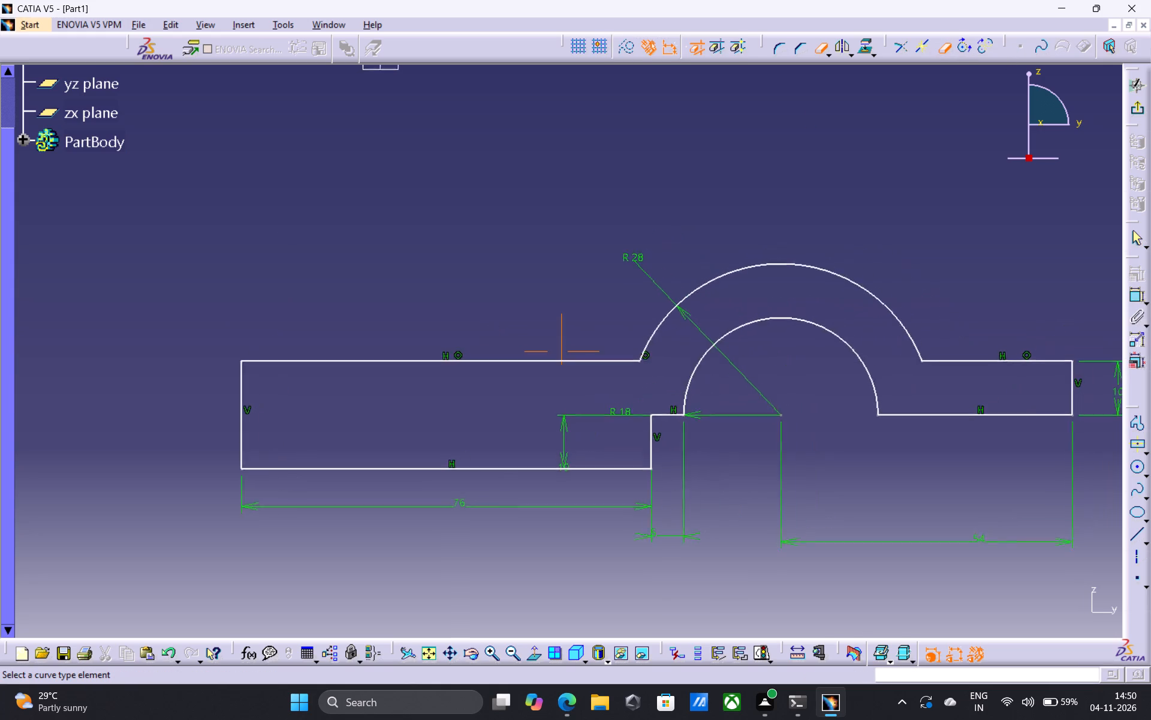
middle_click_drag(507, 406, 426, 395)
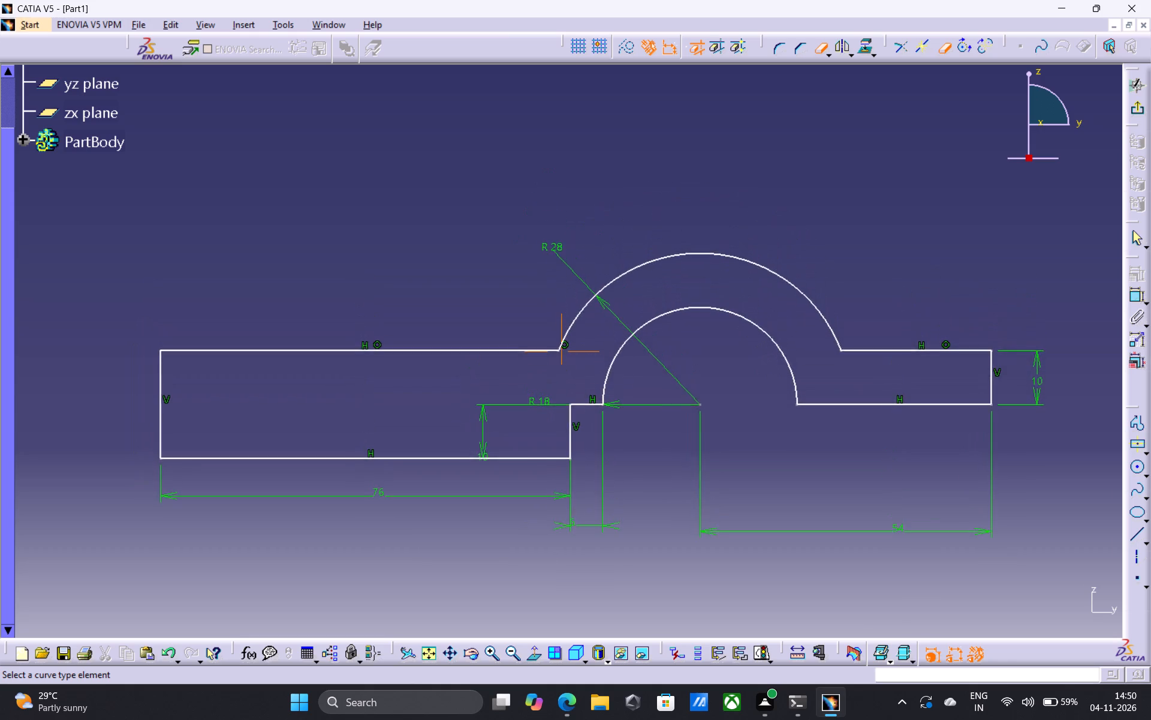
middle_click_drag(426, 395, 433, 423)
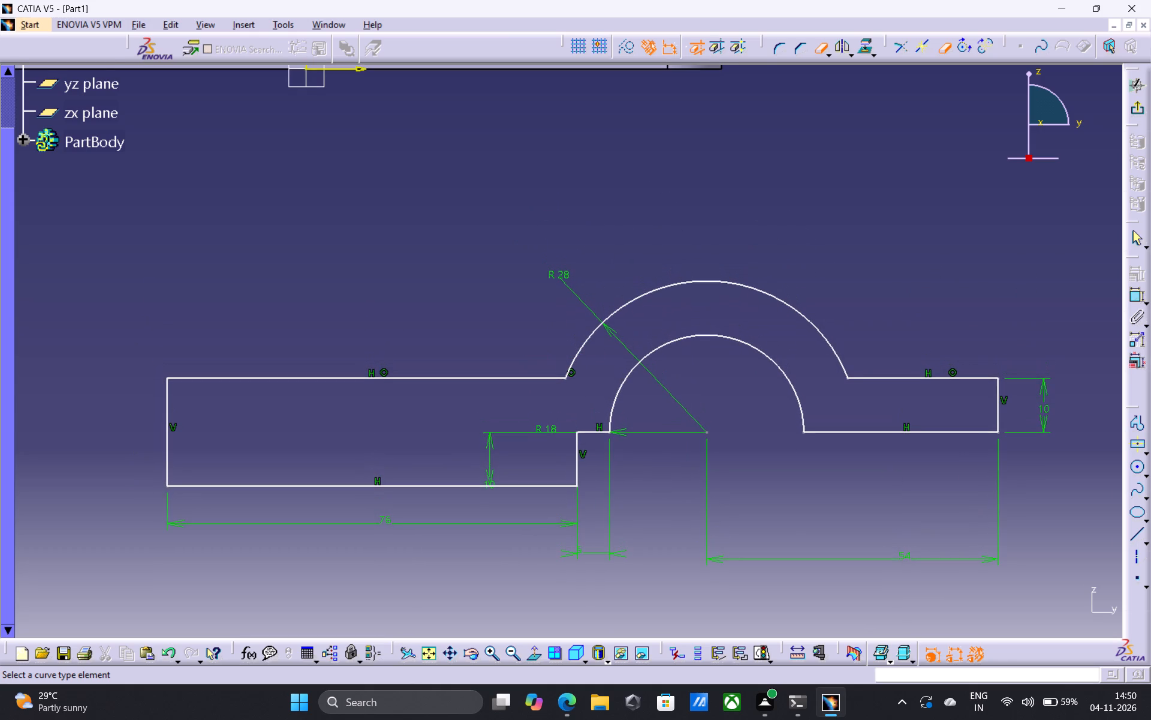
middle_click_drag(442, 427, 462, 476)
scroll(442, 427, "down", 1)
left_click(429, 652)
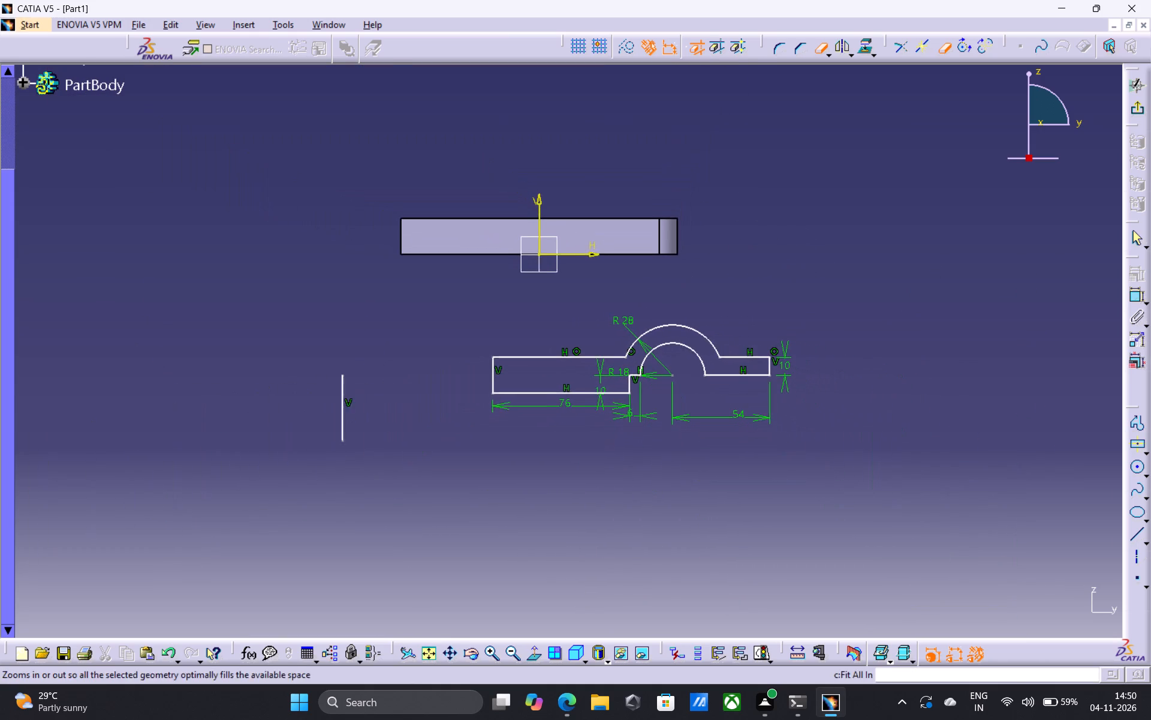
left_click_drag(318, 337, 396, 476)
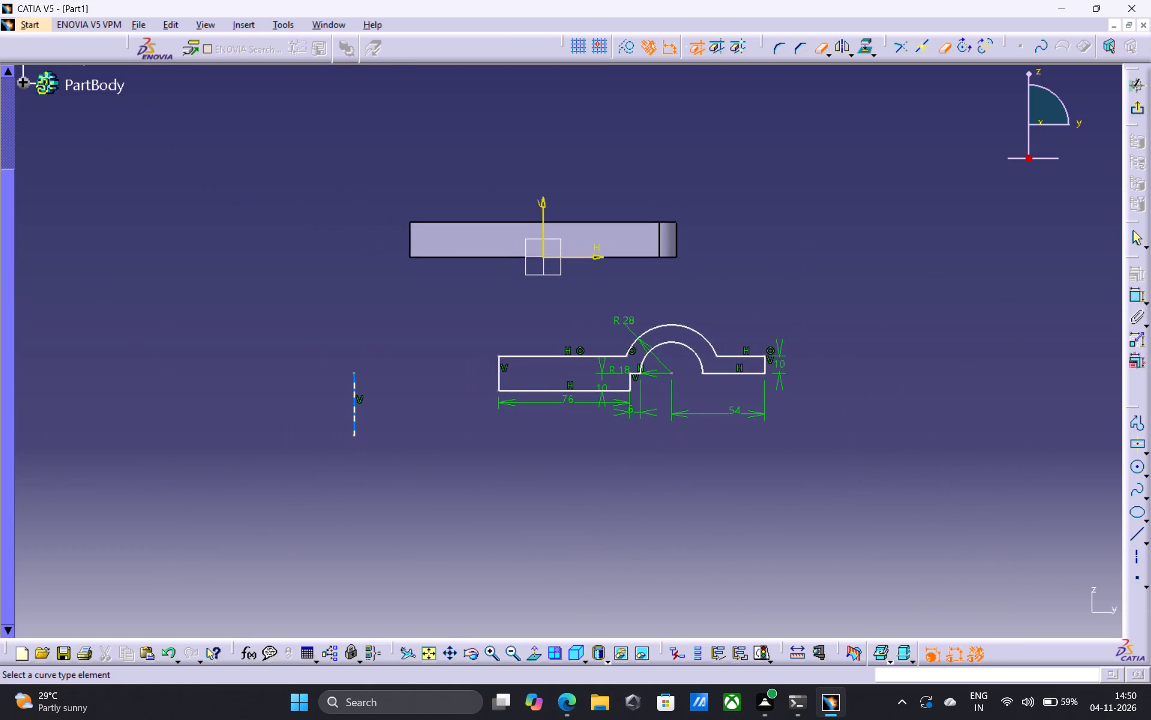
left_click(352, 406)
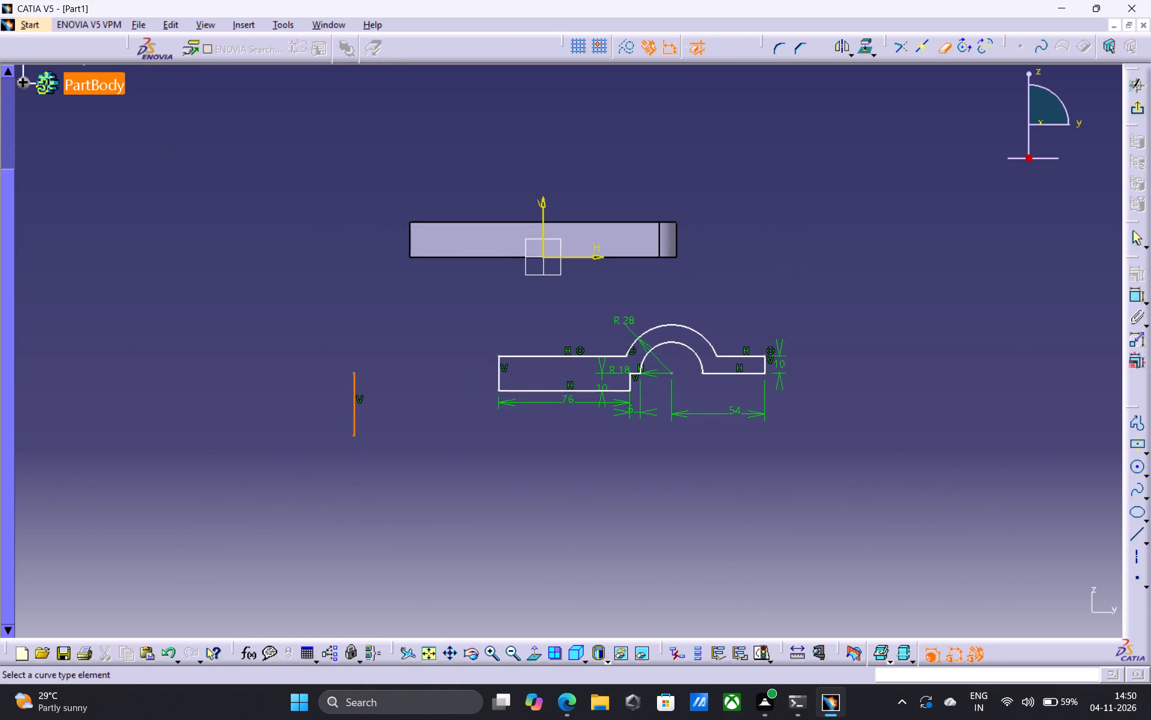
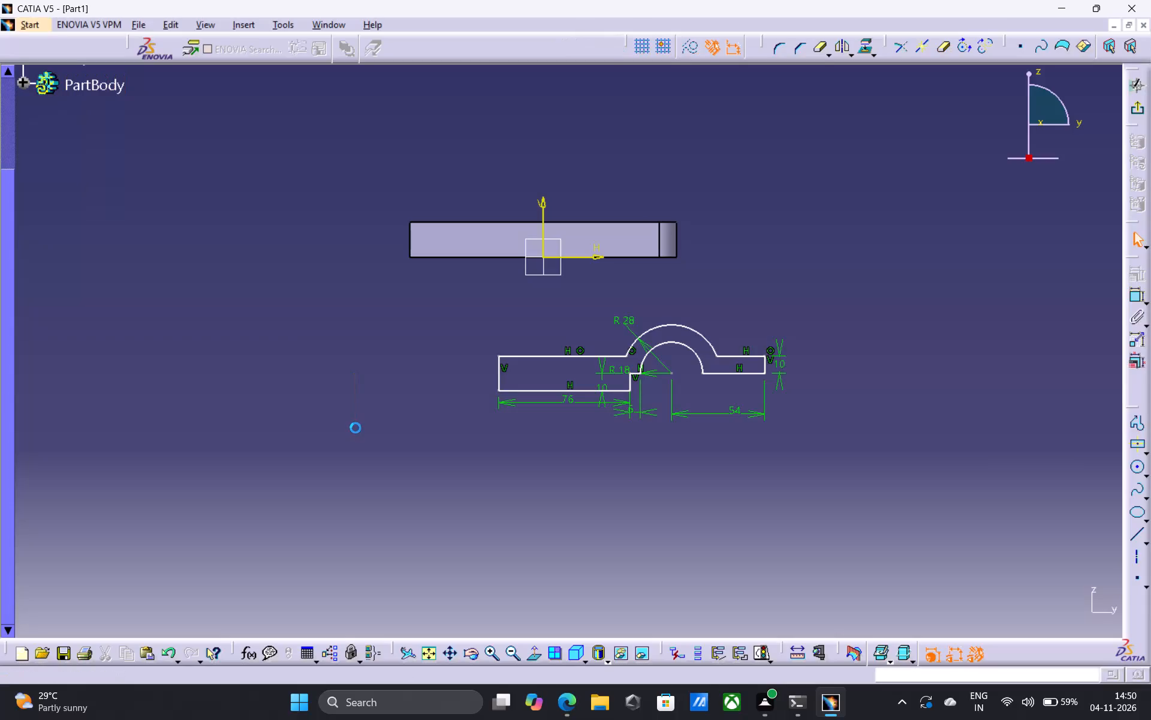
Move the whole closed R18/R28 profile, with its dimensions, up over the block's side face.
key("Escape")
key("Escape")
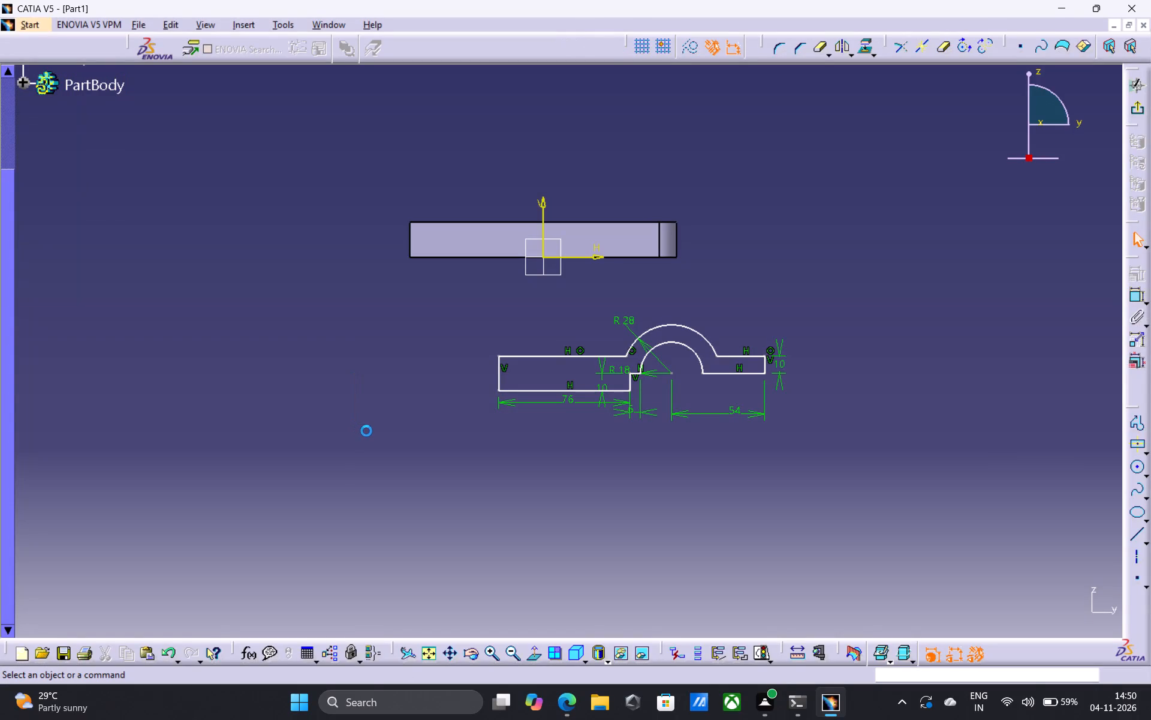
left_click_drag(461, 289, 795, 448)
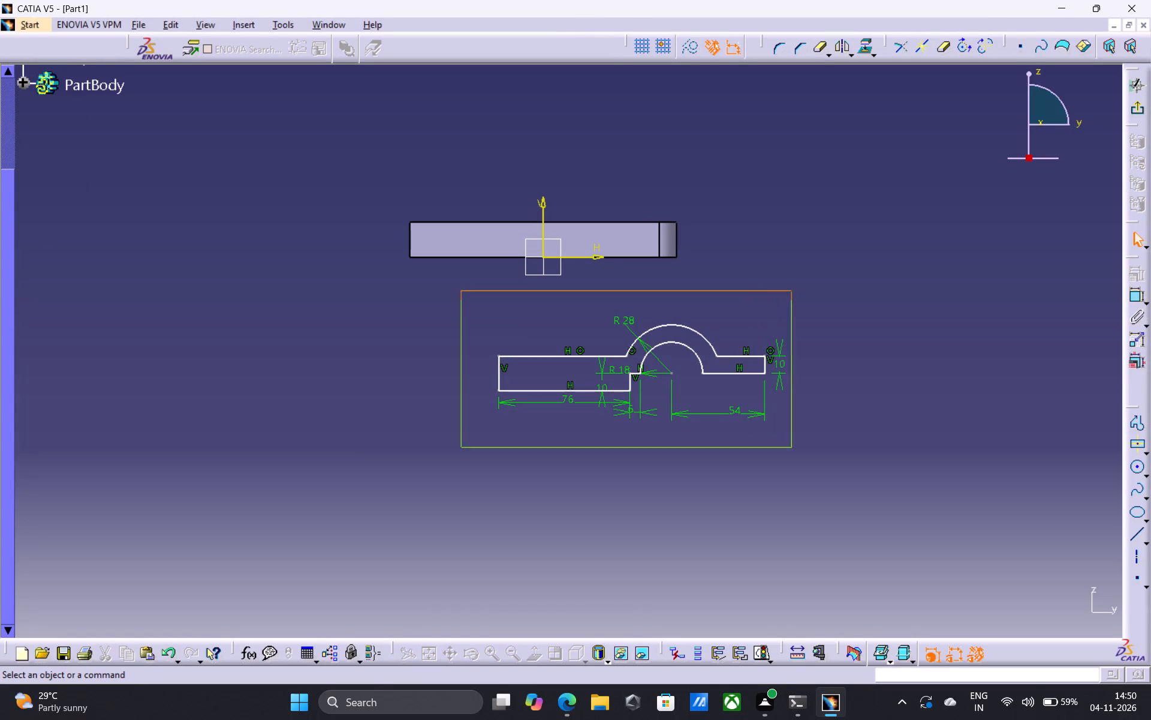
left_click_drag(795, 448, 840, 462)
left_click_drag(669, 371, 664, 365)
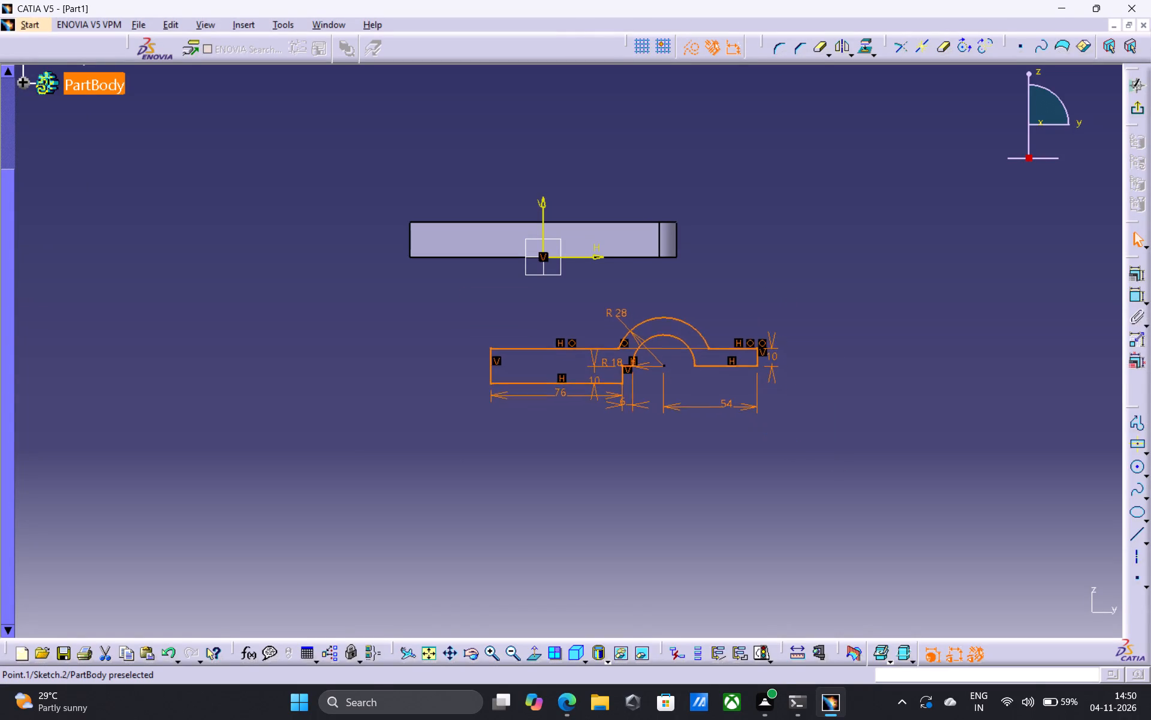
left_click_drag(664, 365, 592, 230)
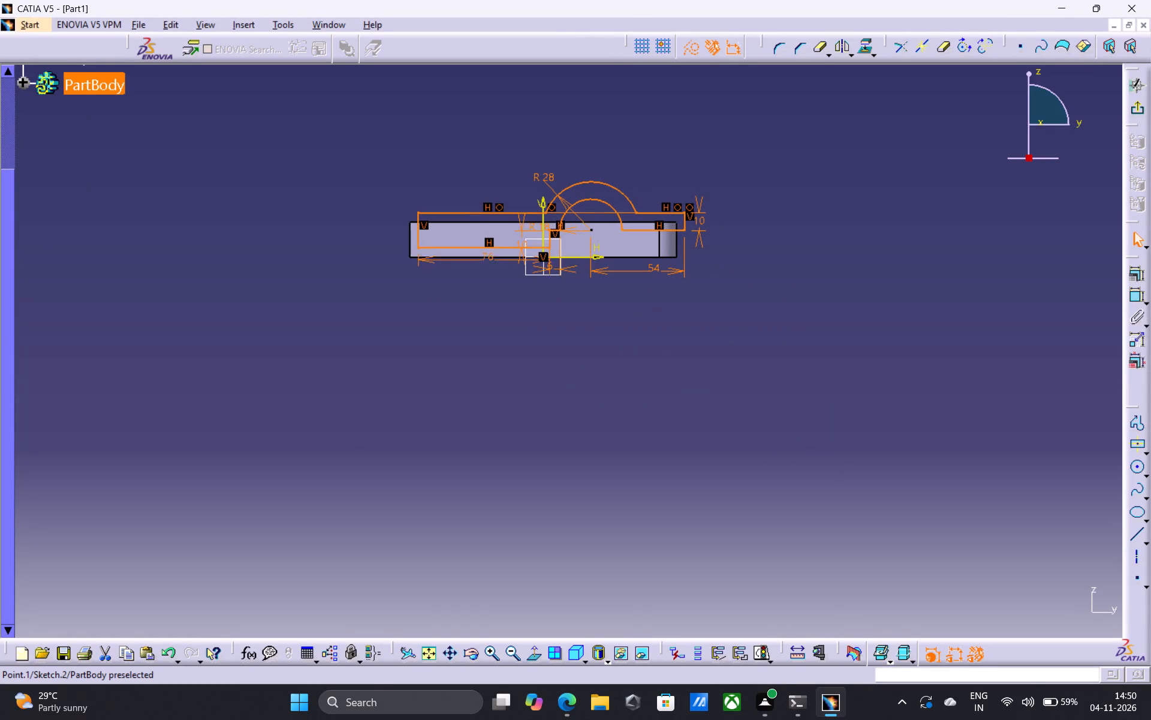
left_click_drag(592, 230, 590, 234)
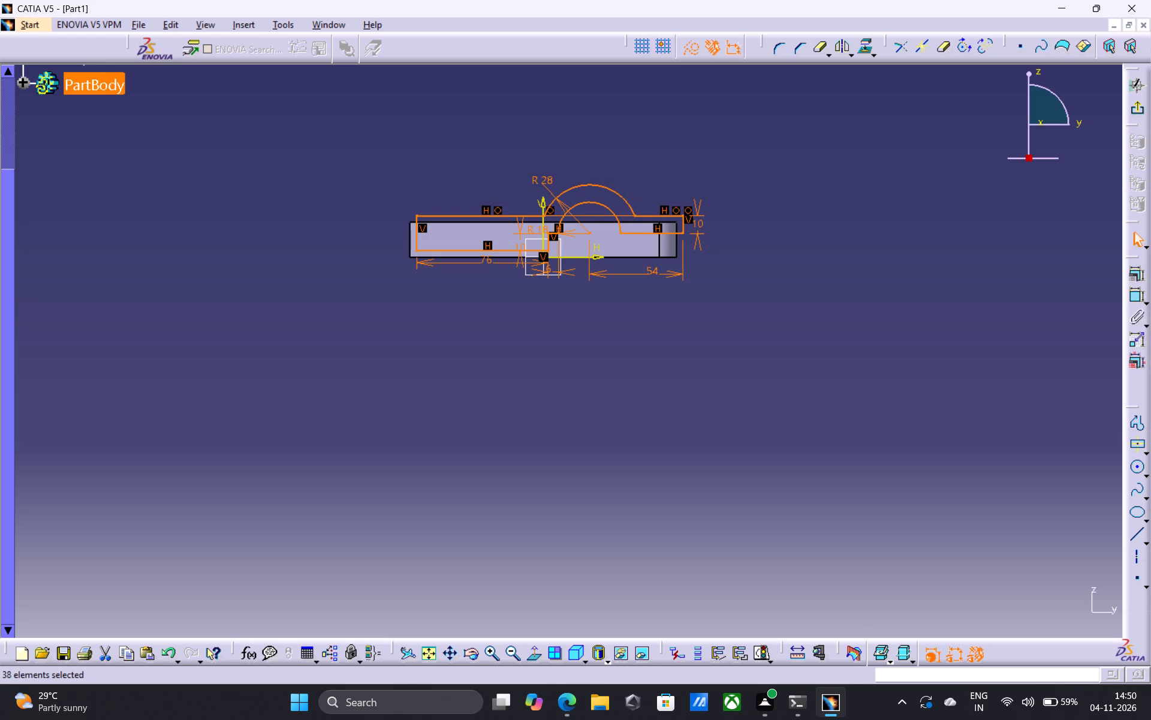
key("Escape")
key("Escape")
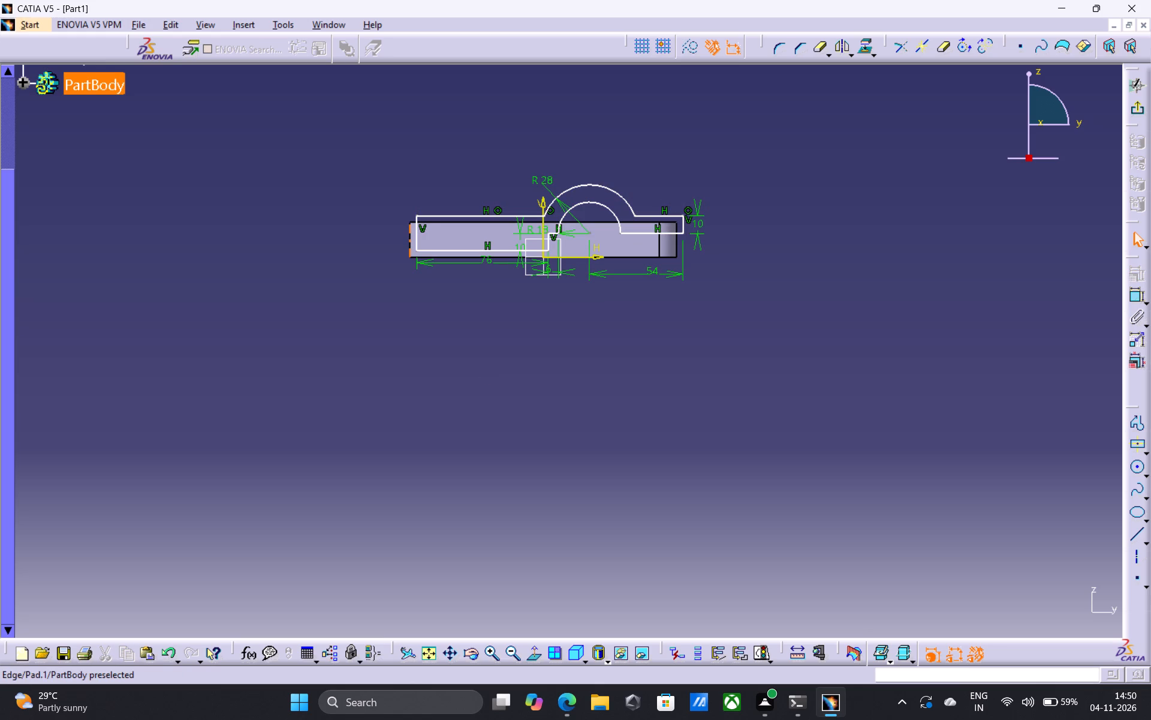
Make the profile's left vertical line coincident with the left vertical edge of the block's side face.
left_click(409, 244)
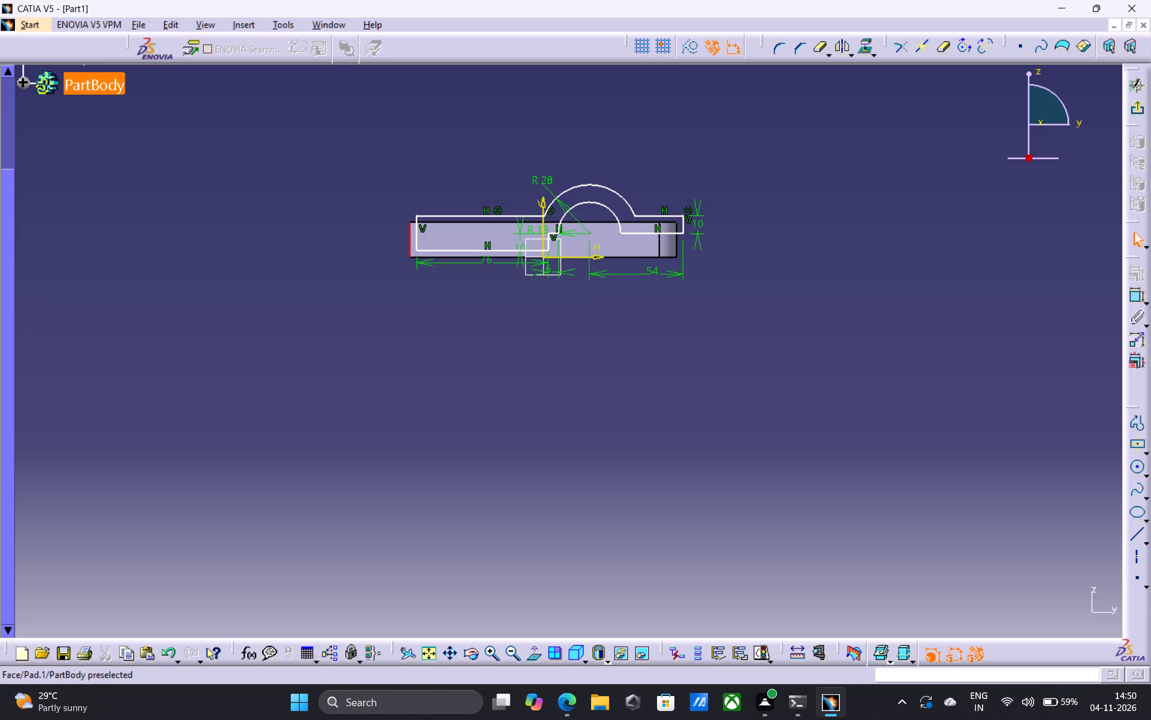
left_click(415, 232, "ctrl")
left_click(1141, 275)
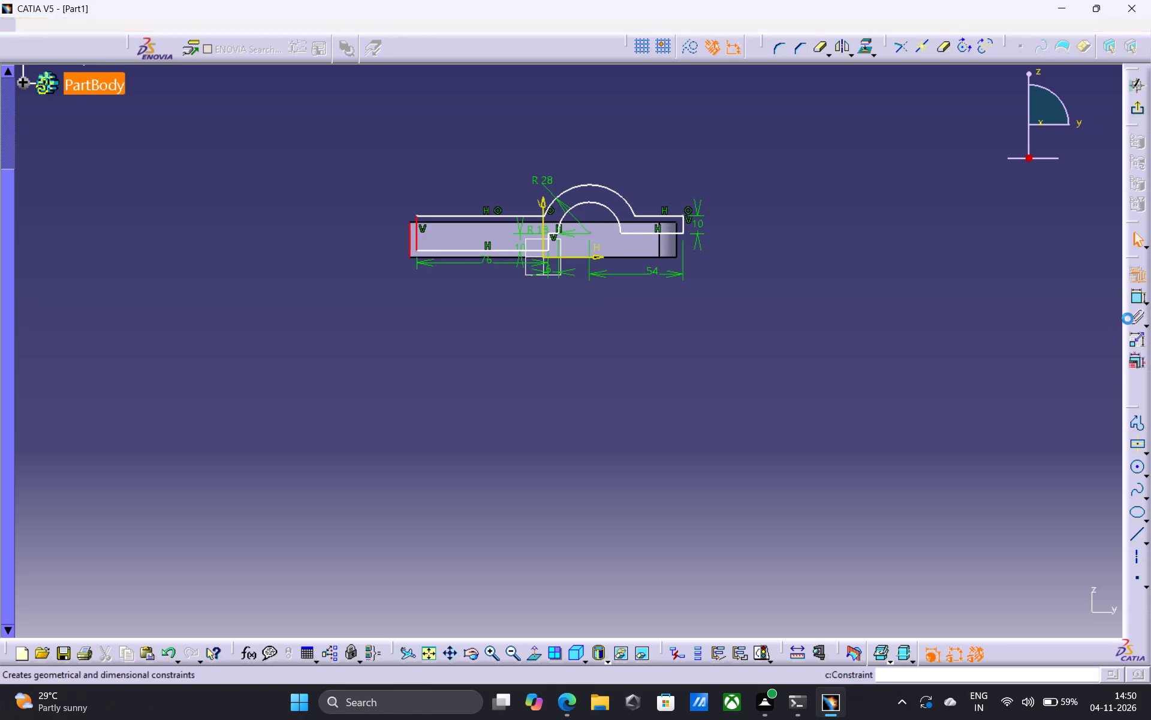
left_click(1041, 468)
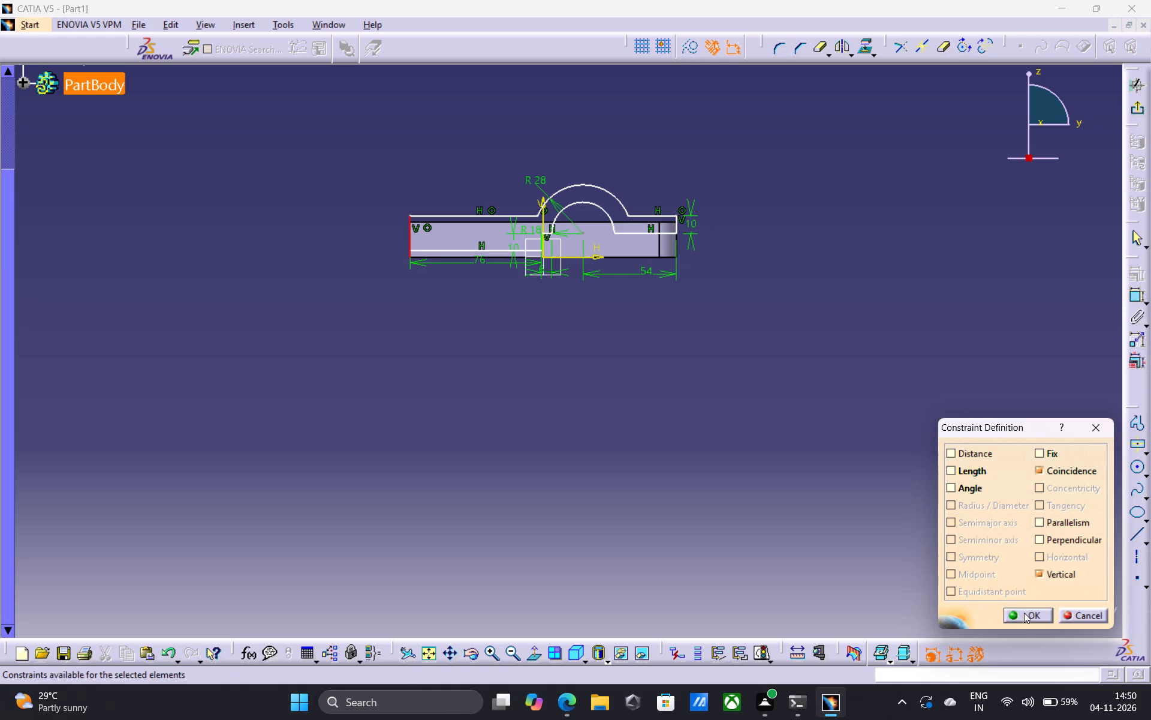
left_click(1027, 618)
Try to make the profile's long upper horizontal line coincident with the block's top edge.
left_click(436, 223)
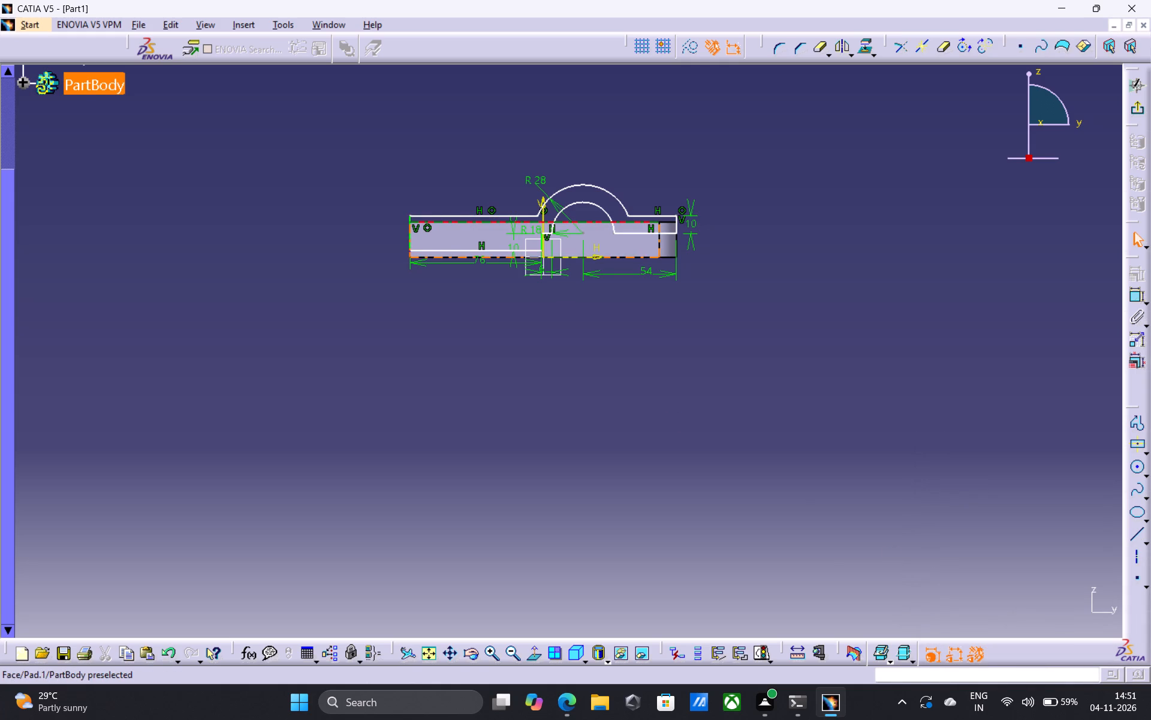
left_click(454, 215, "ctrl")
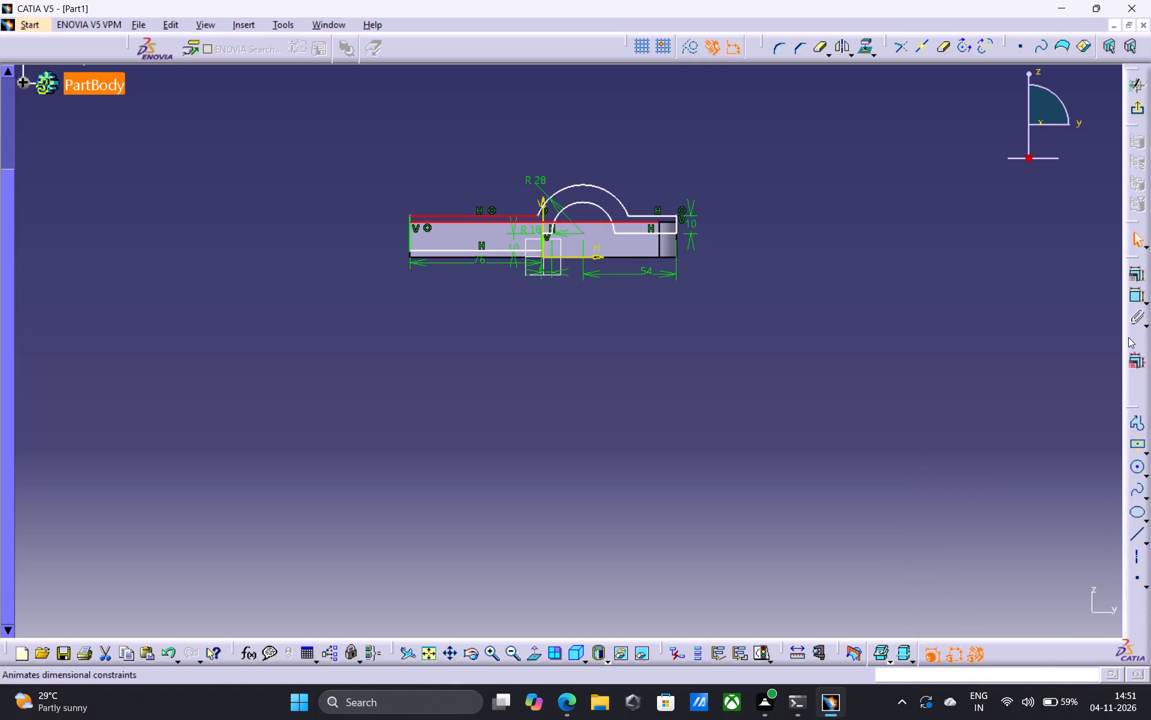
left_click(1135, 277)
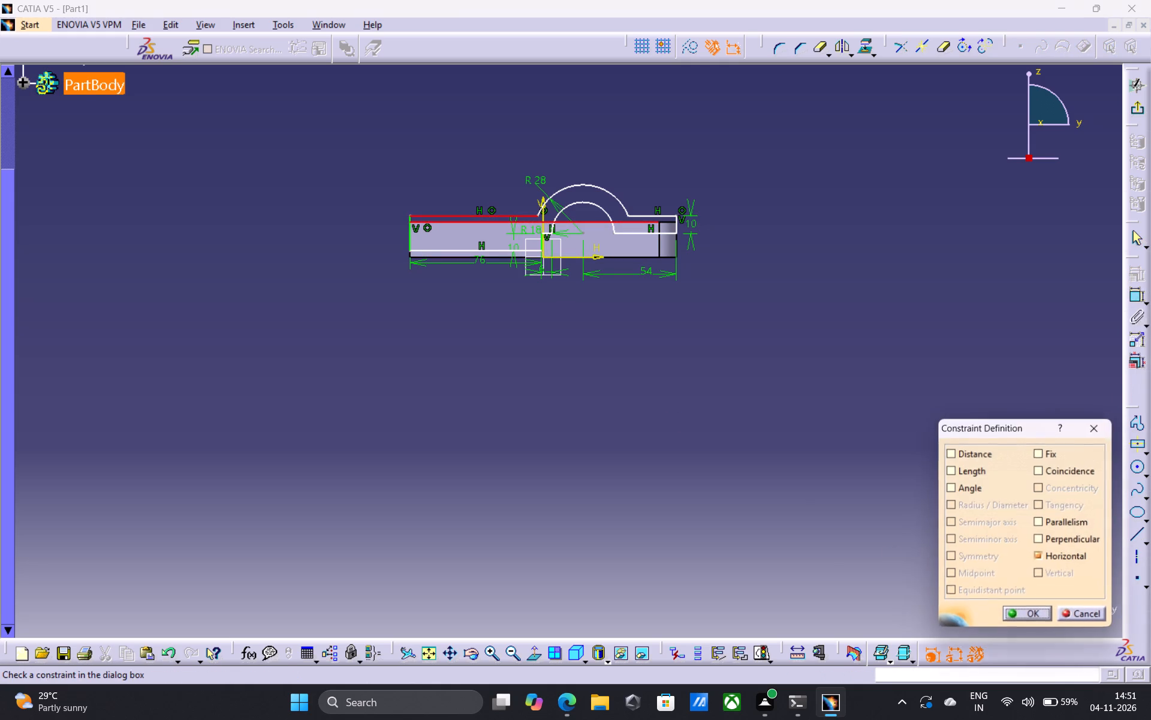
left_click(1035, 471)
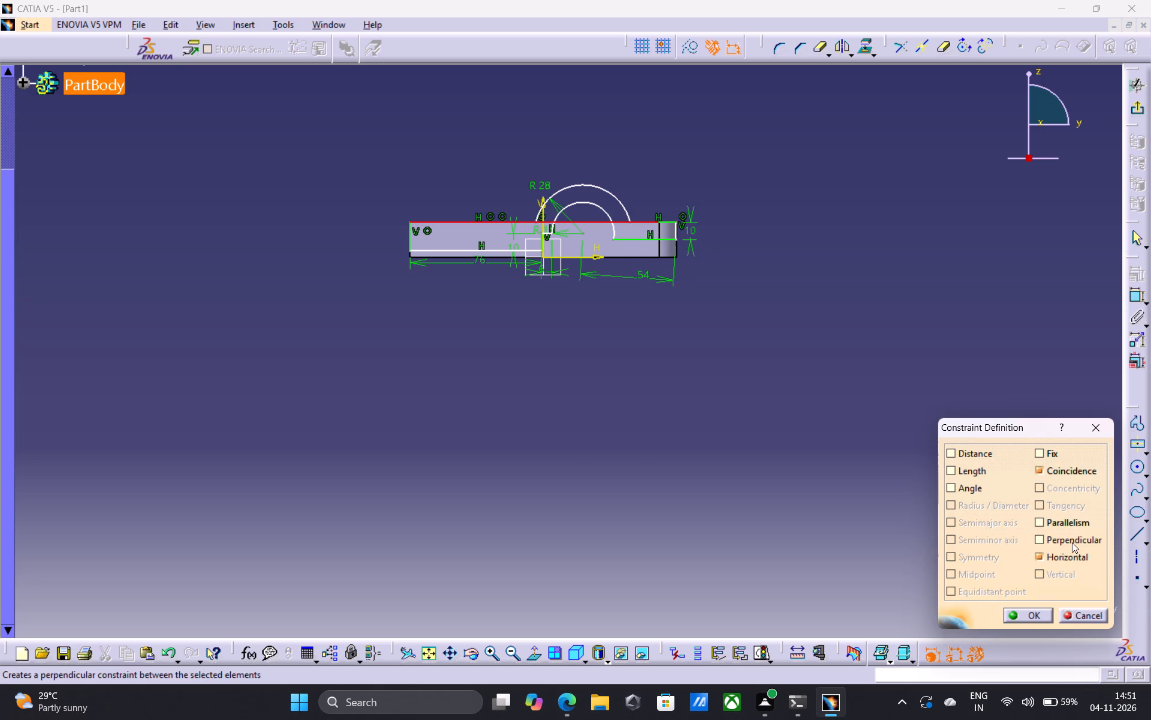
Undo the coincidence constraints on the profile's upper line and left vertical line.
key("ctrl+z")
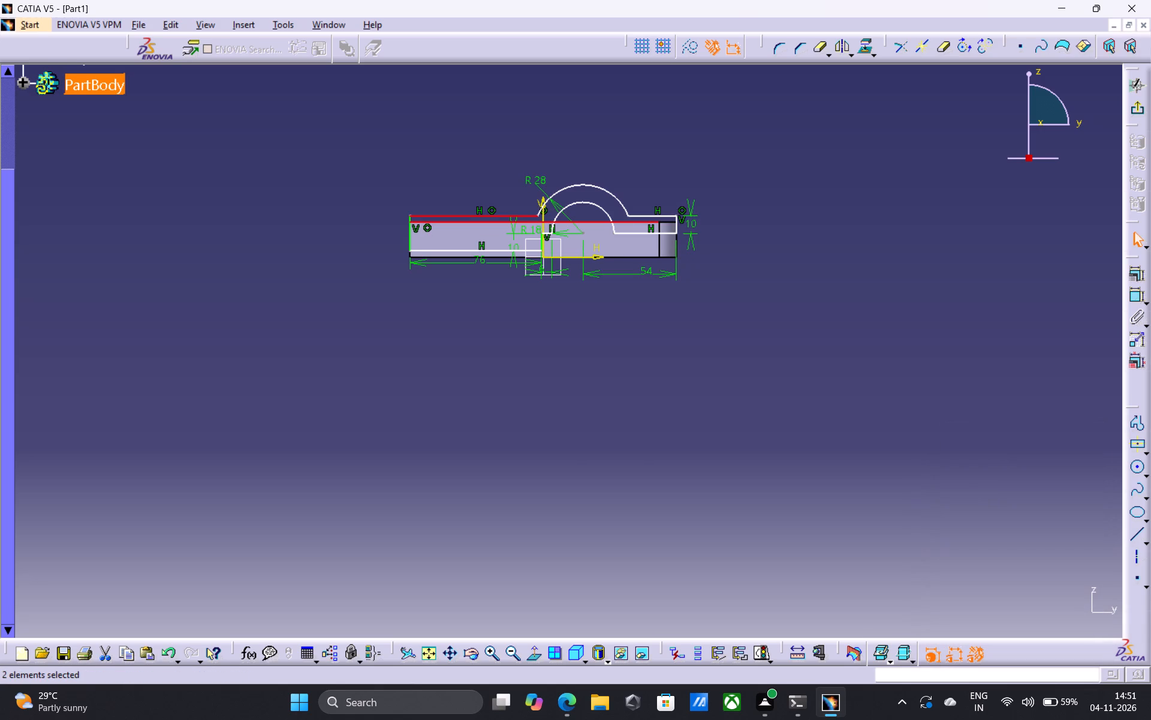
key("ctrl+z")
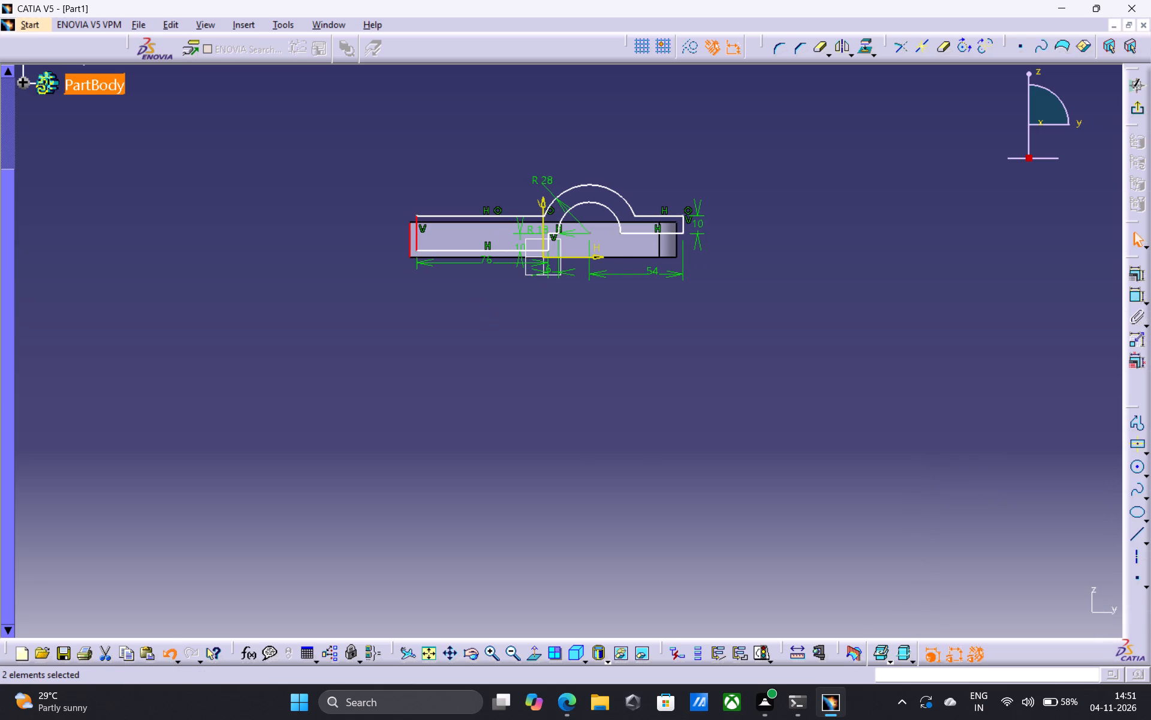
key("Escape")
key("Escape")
Make the profile's lower 76 mm line coincident with the bottom edge of the block's side face.
left_click(448, 249)
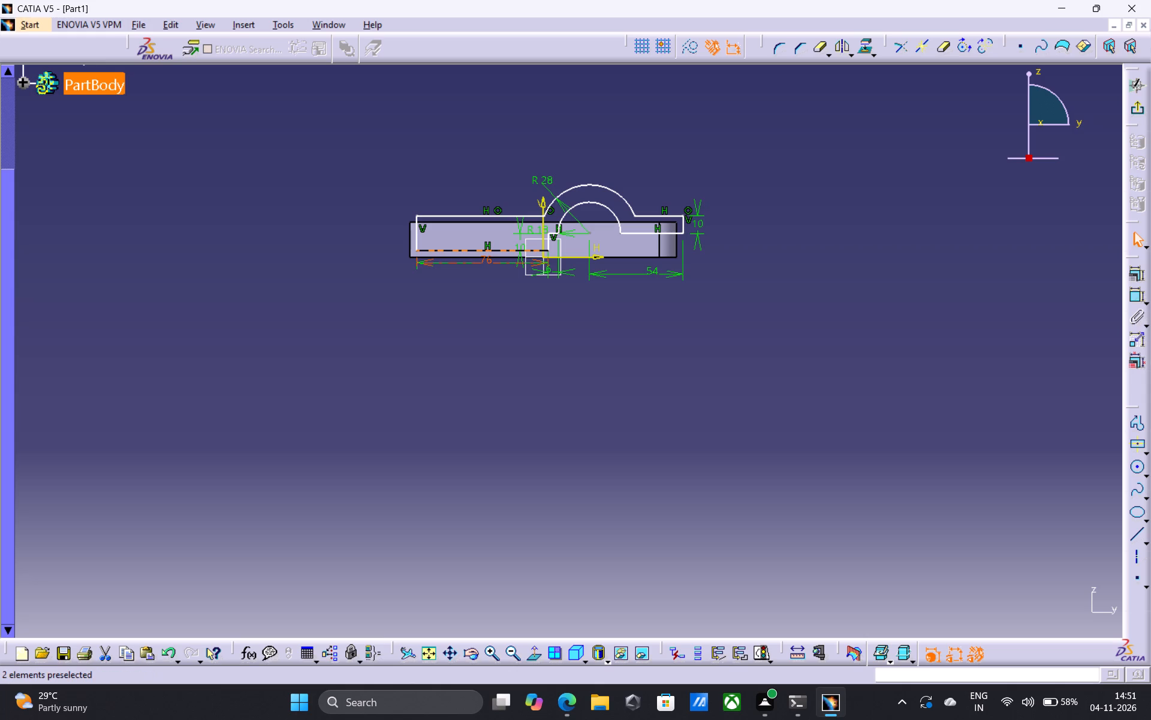
left_click(463, 261, "ctrl")
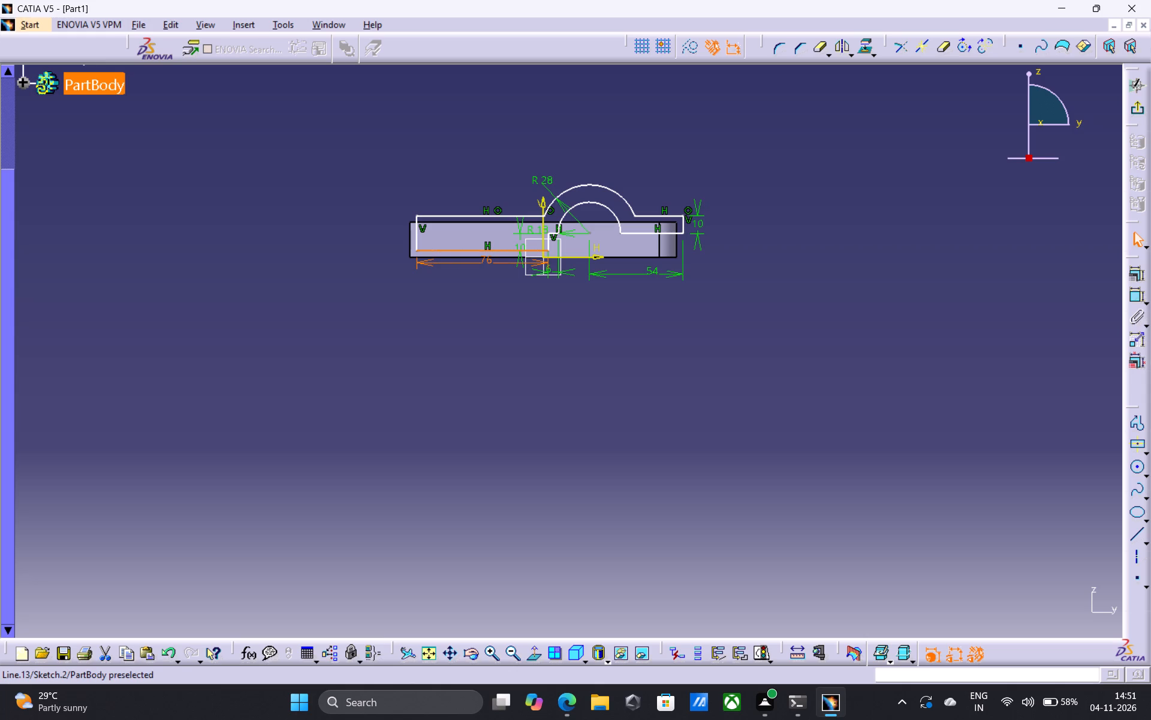
left_click(450, 258, "ctrl")
left_click_drag(1135, 271, 1135, 283)
left_click(1131, 277)
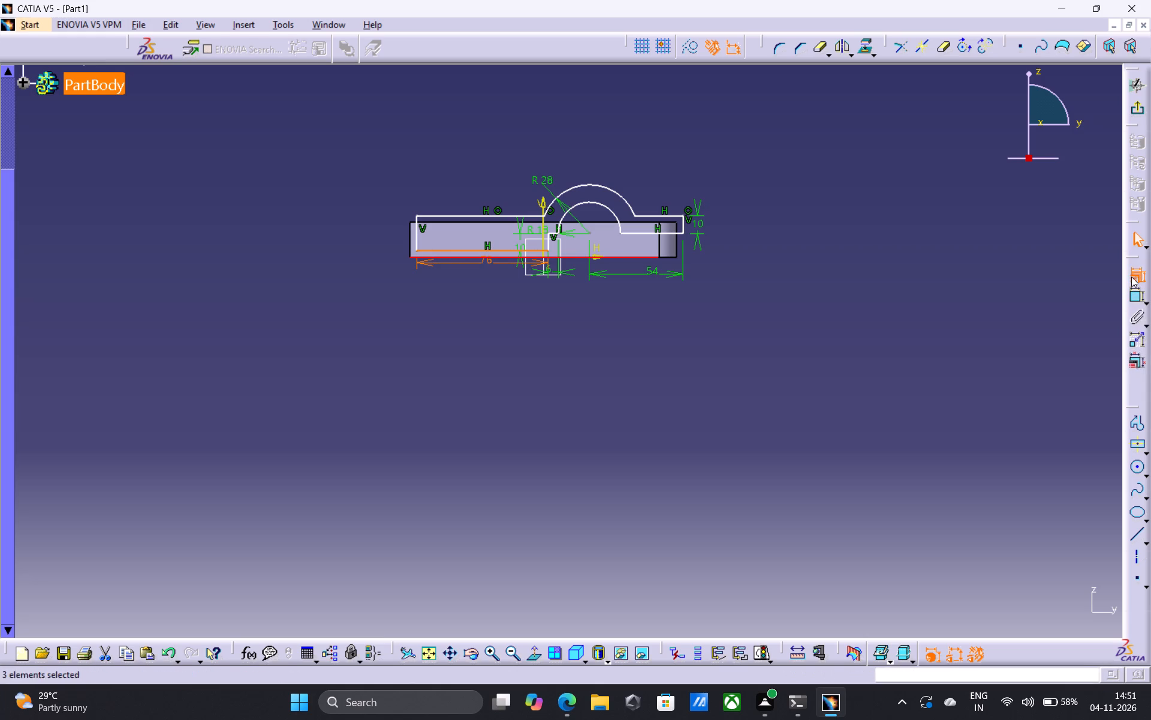
left_click(1045, 469)
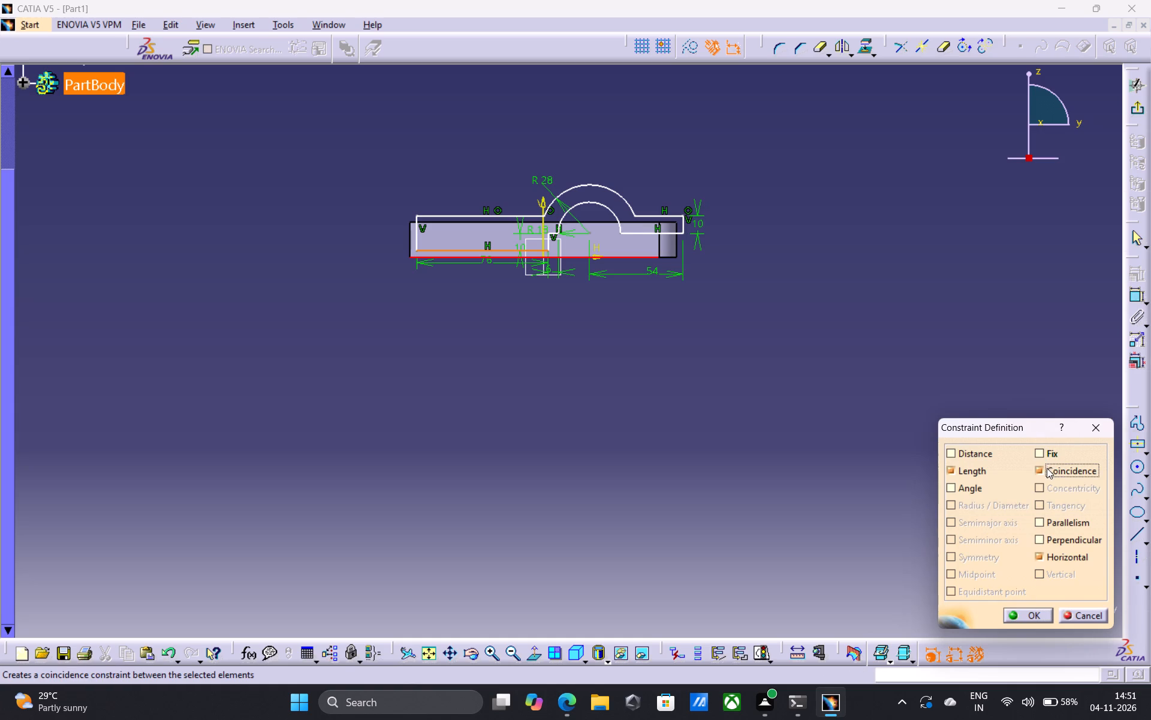
left_click(1038, 610)
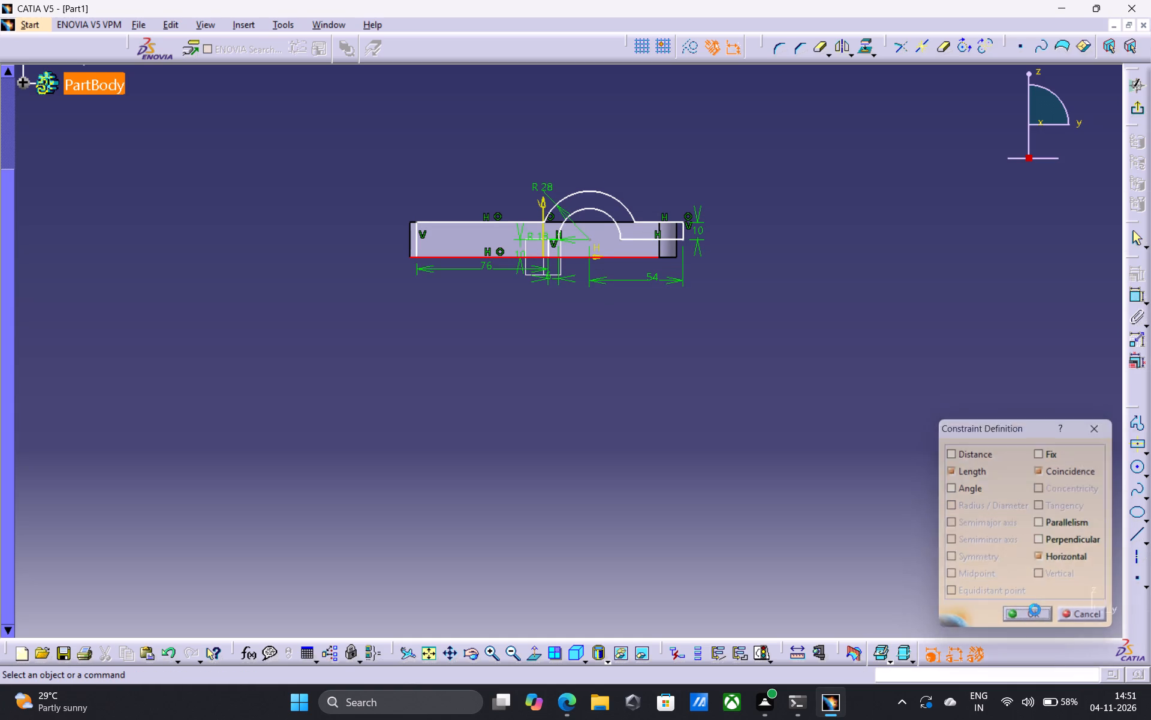
Make the profile's left vertical line coincident with the block's left vertical edge, and exit the sketch.
left_click(409, 246)
left_click(417, 244, "ctrl")
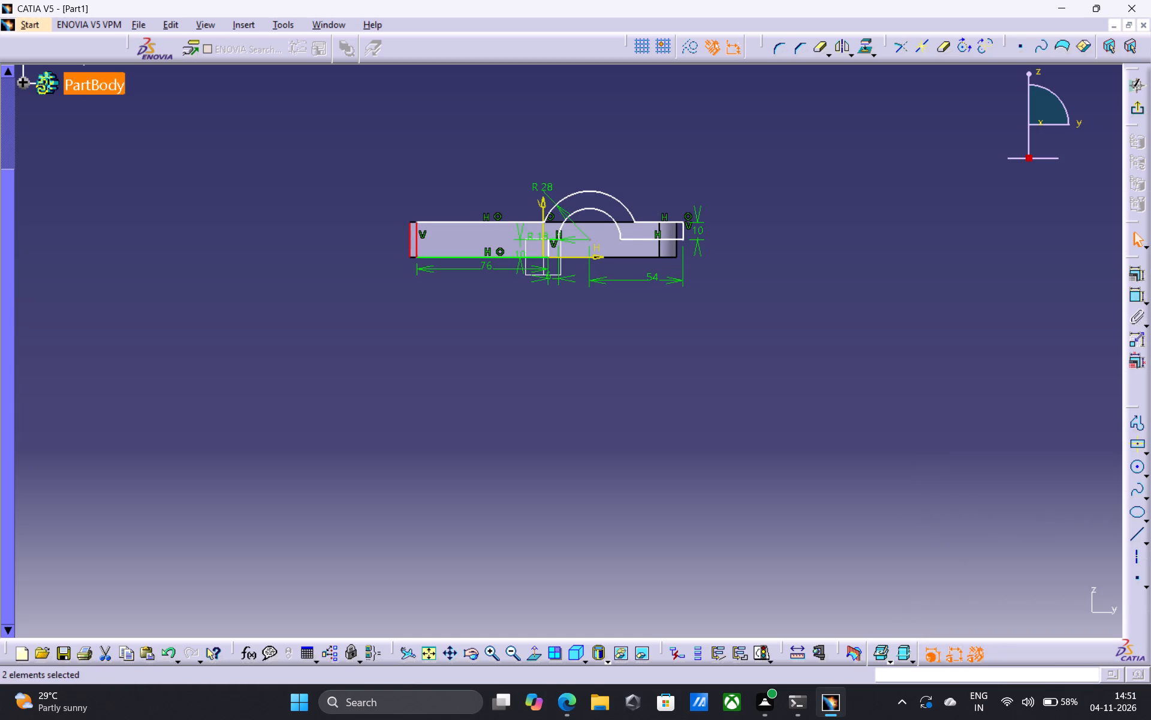
left_click(1131, 277)
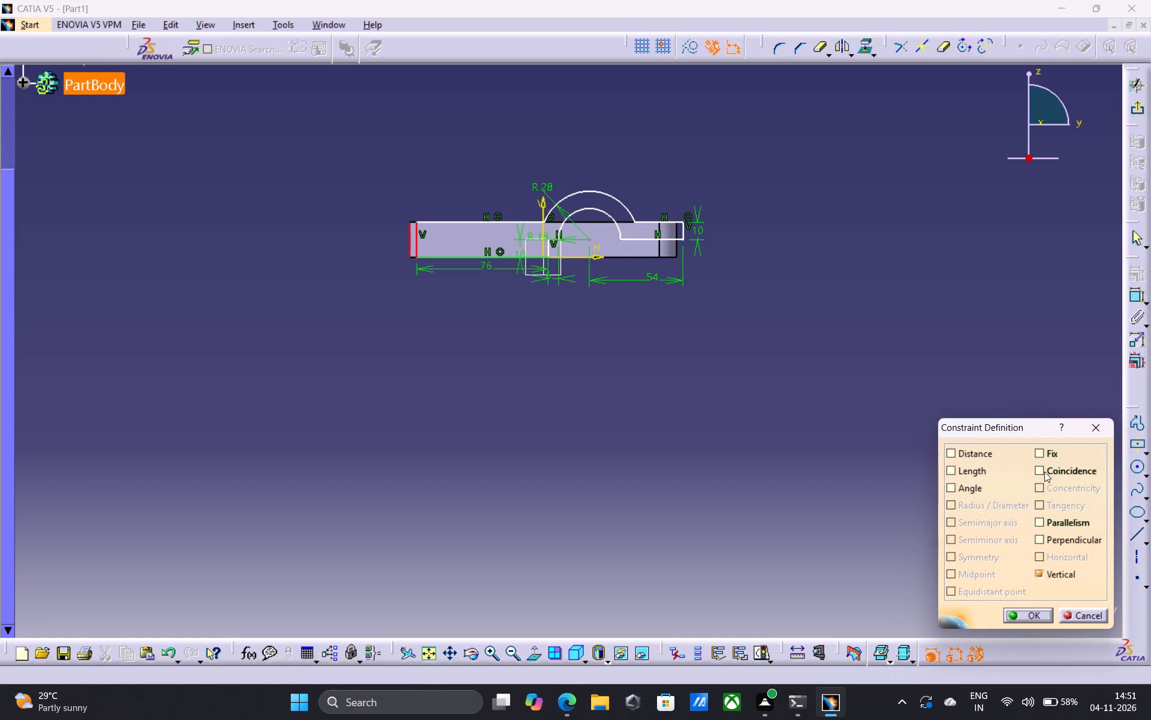
left_click(1043, 470)
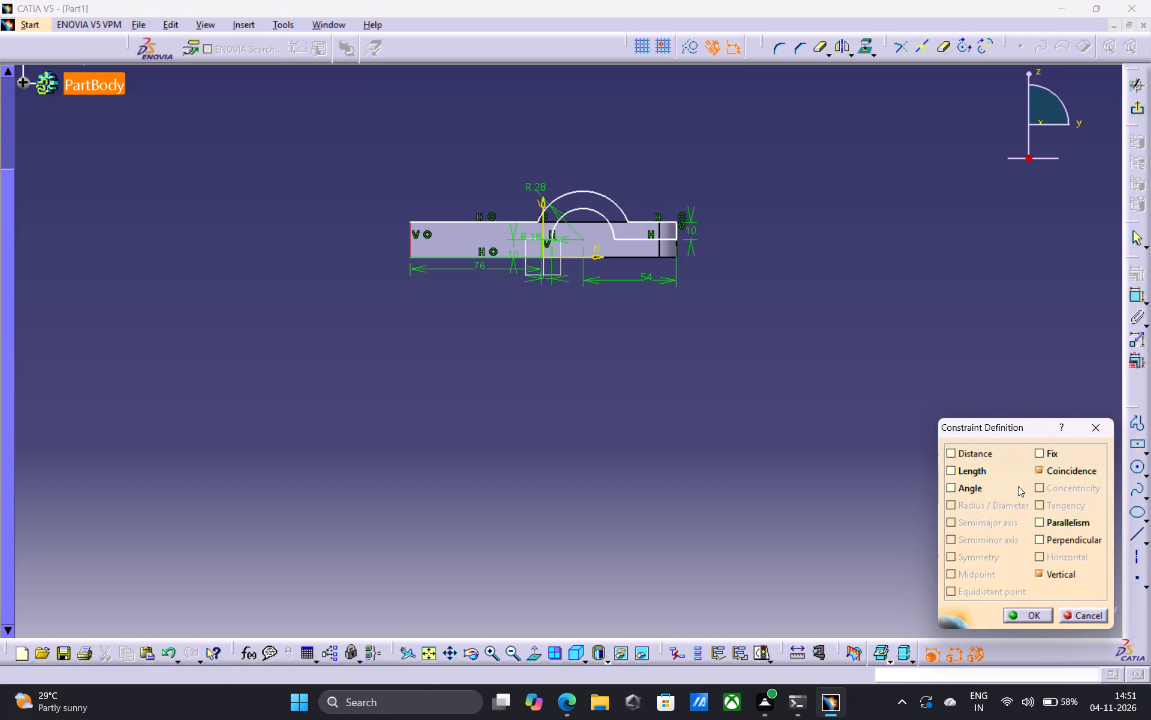
left_click(1026, 617)
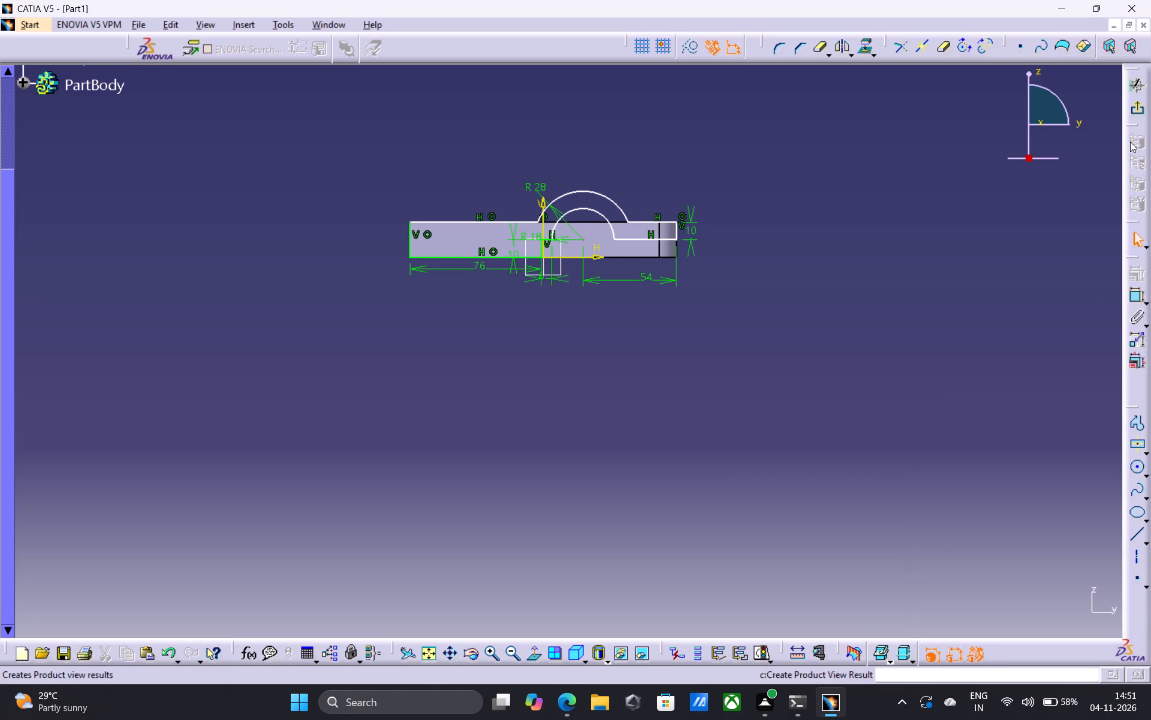
left_click(1136, 107)
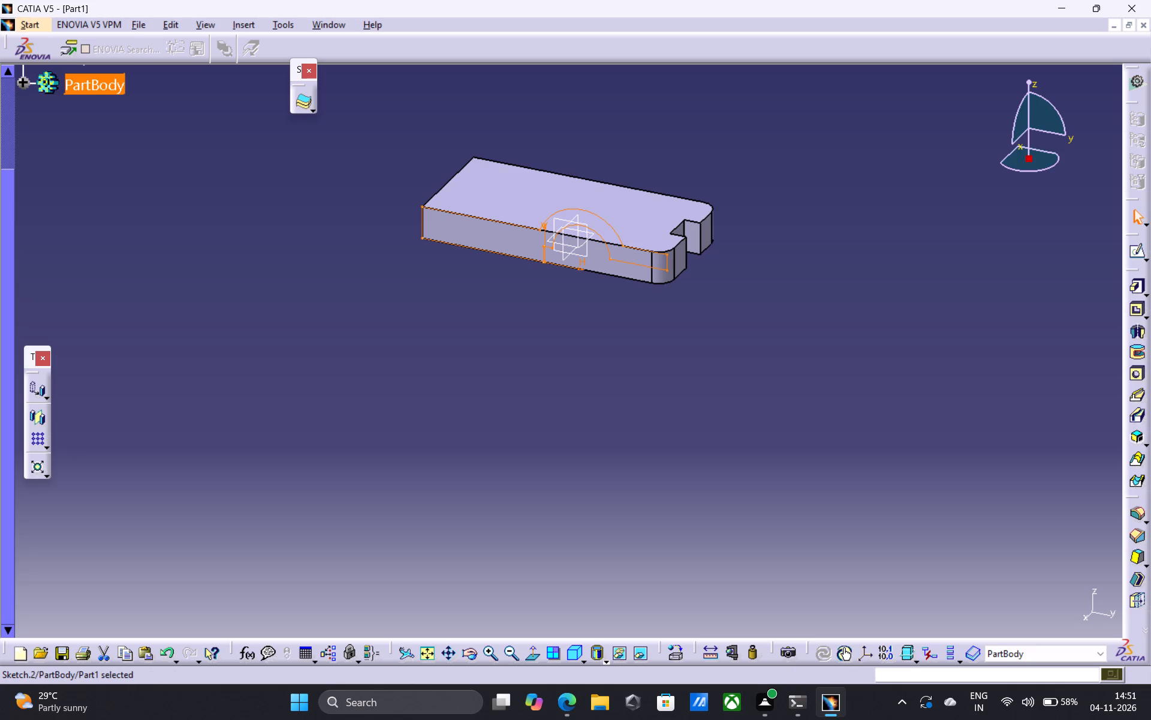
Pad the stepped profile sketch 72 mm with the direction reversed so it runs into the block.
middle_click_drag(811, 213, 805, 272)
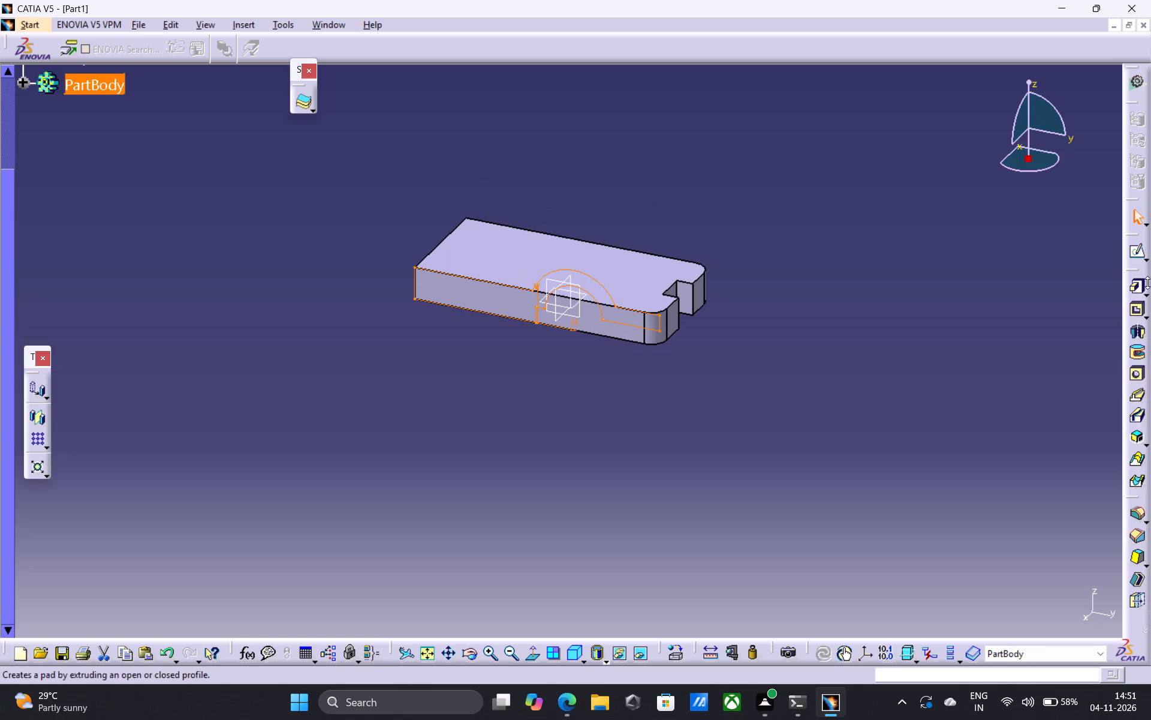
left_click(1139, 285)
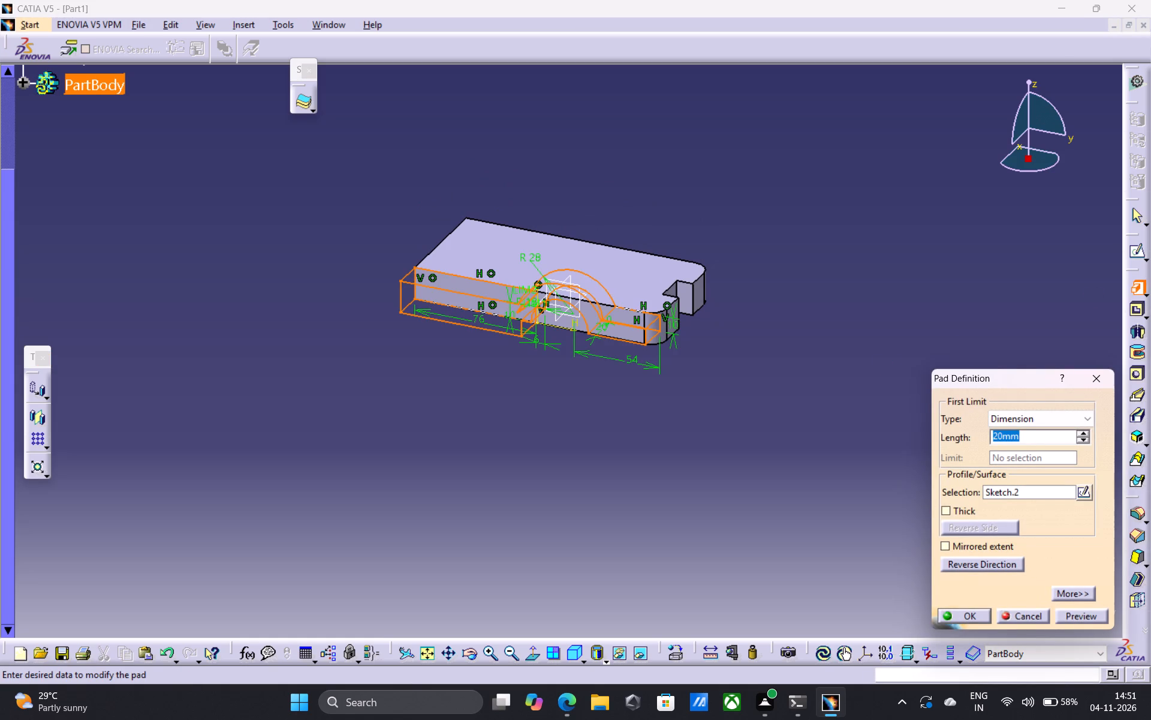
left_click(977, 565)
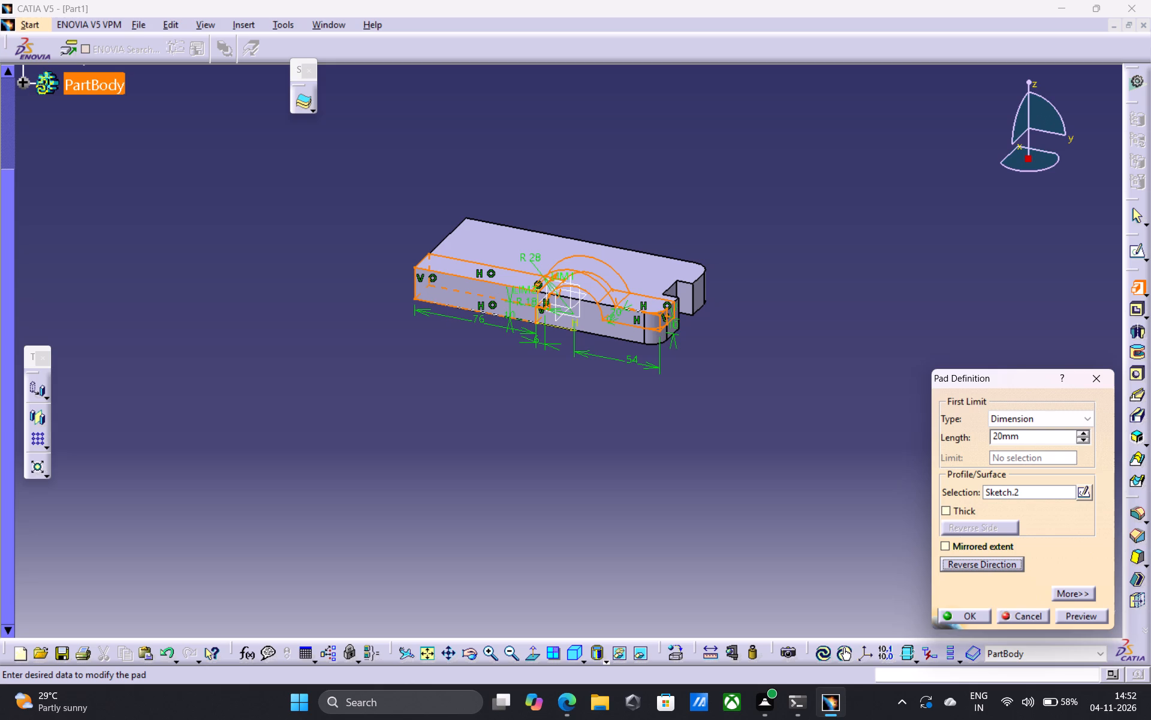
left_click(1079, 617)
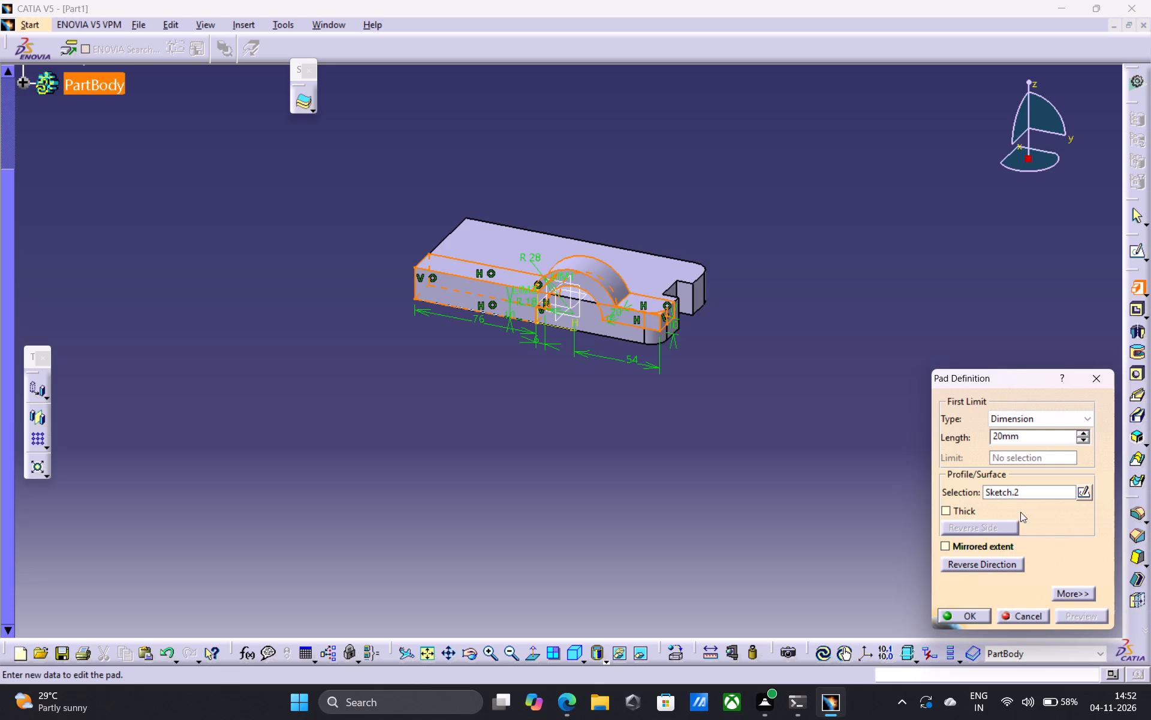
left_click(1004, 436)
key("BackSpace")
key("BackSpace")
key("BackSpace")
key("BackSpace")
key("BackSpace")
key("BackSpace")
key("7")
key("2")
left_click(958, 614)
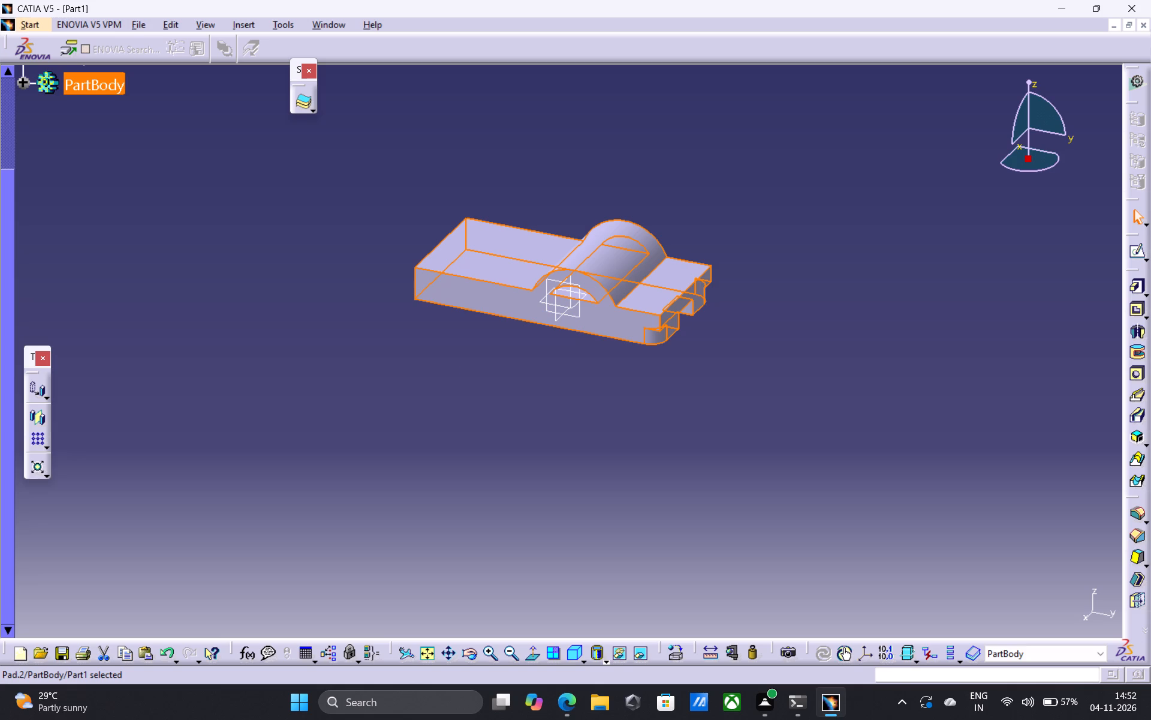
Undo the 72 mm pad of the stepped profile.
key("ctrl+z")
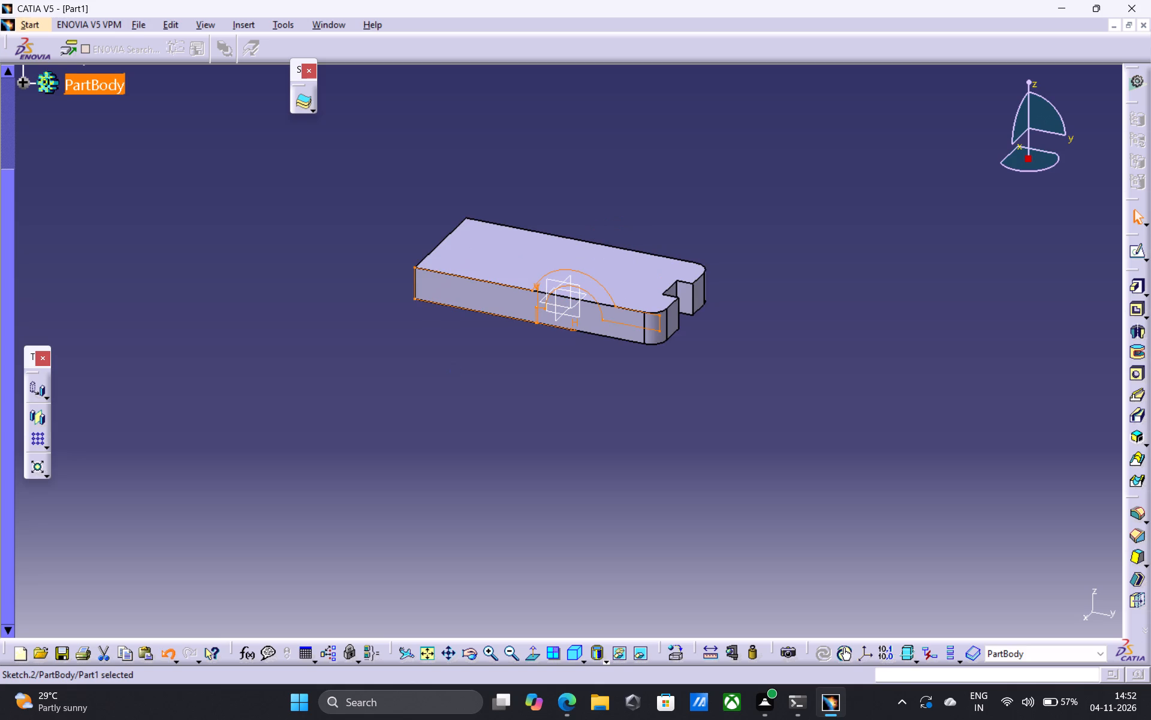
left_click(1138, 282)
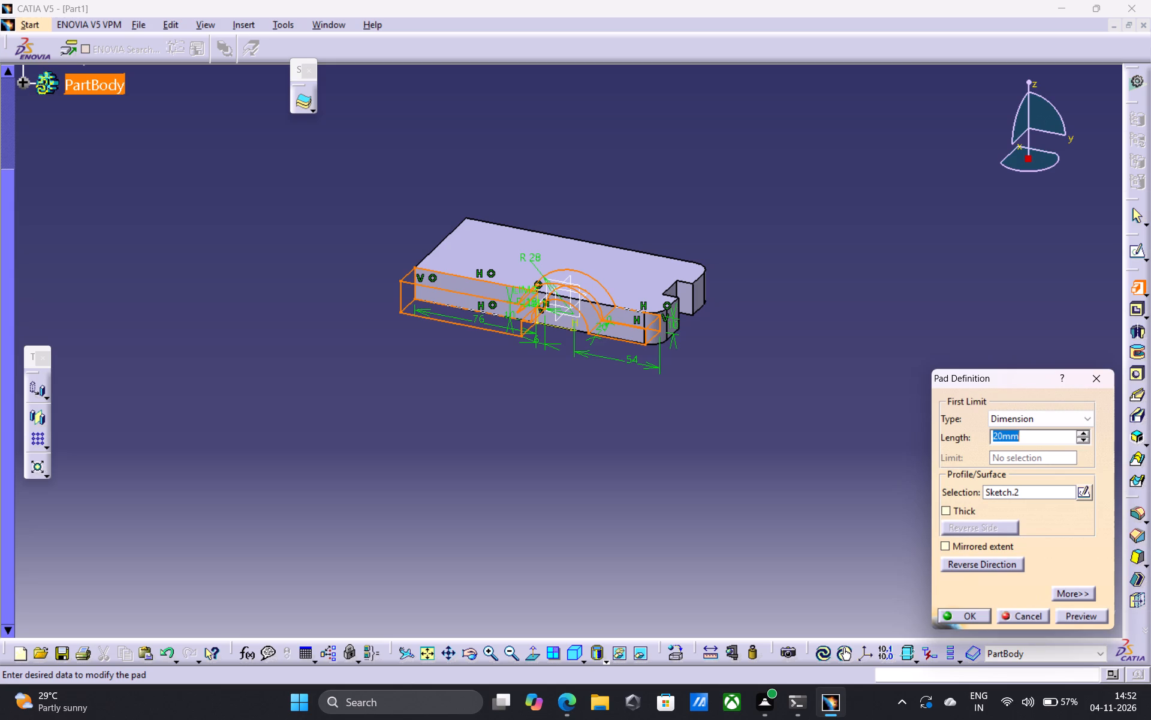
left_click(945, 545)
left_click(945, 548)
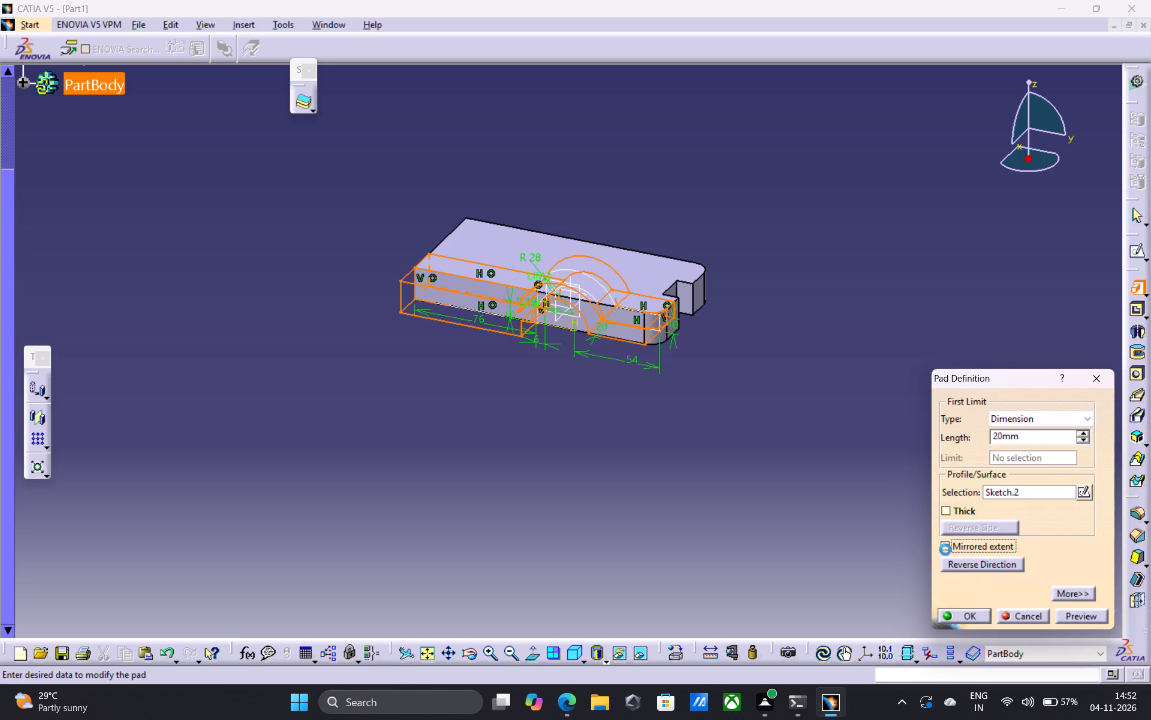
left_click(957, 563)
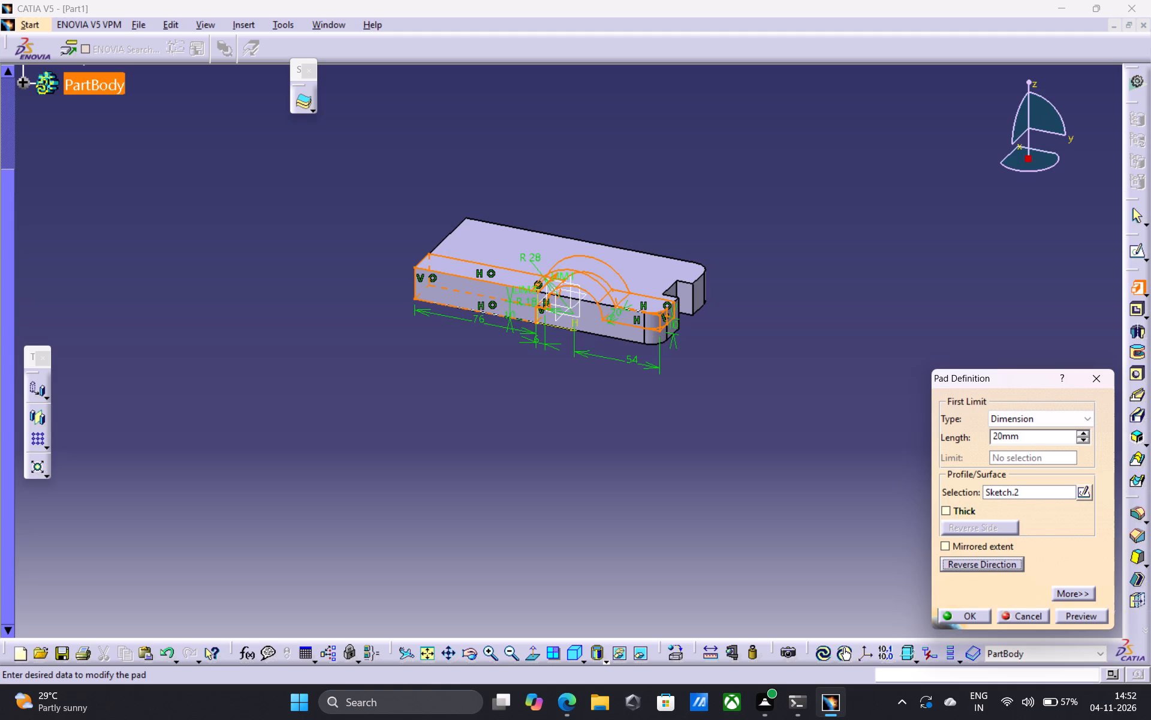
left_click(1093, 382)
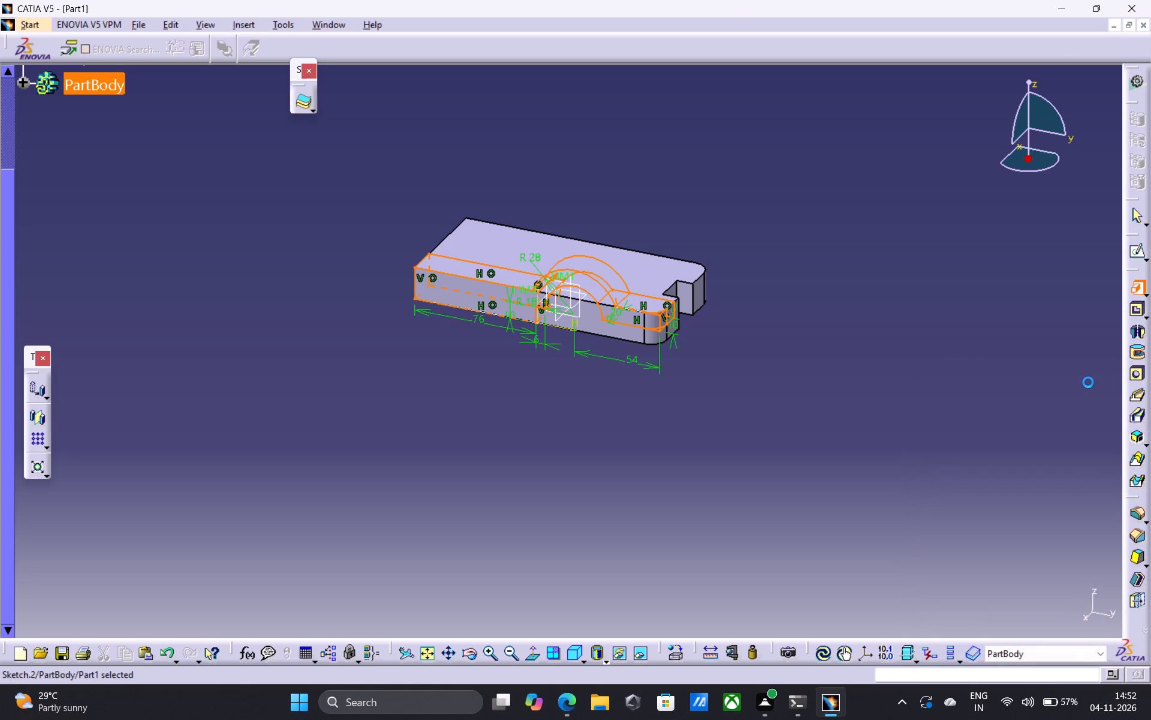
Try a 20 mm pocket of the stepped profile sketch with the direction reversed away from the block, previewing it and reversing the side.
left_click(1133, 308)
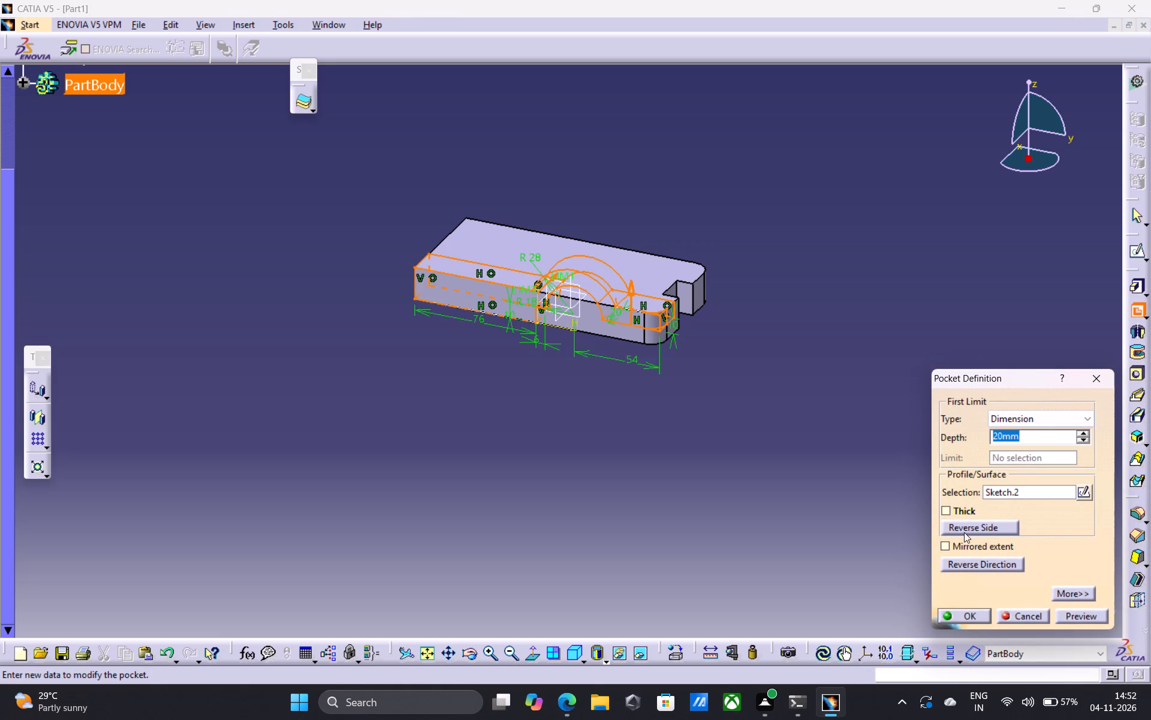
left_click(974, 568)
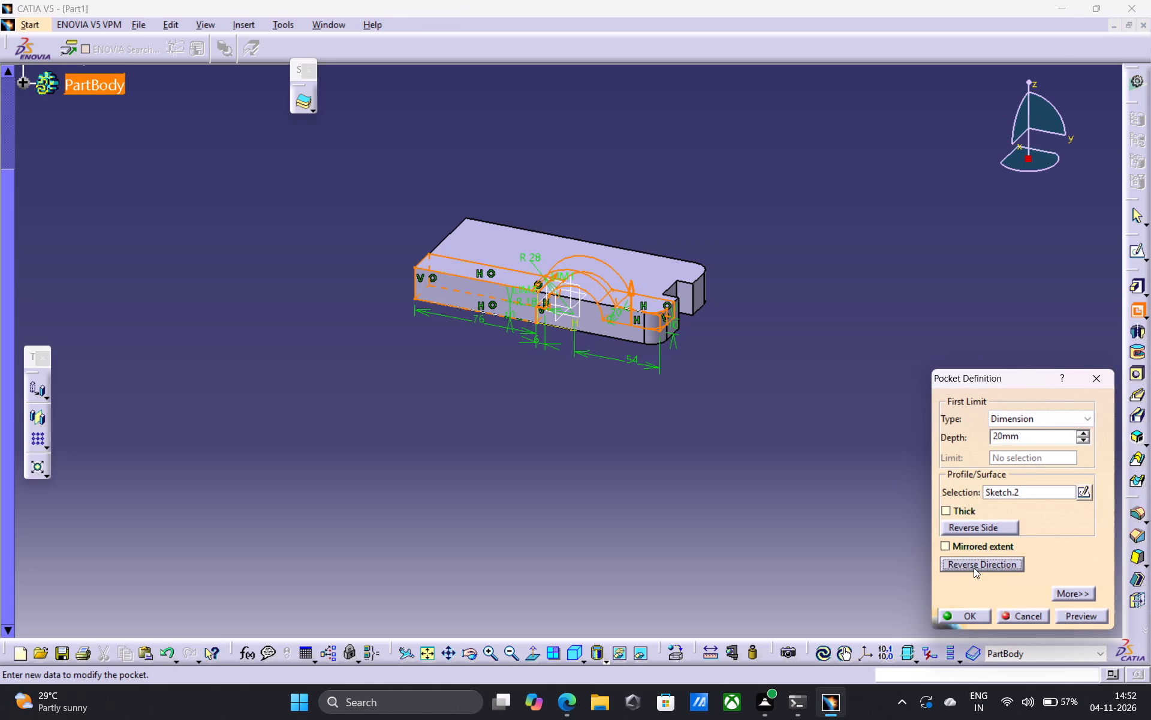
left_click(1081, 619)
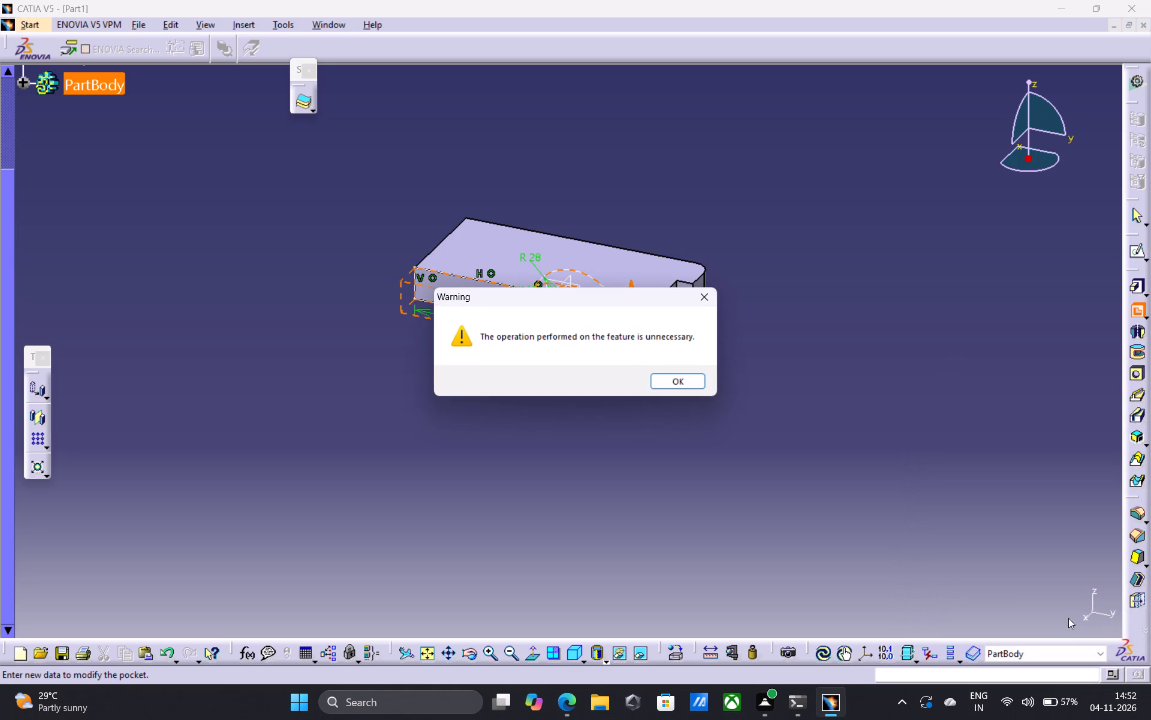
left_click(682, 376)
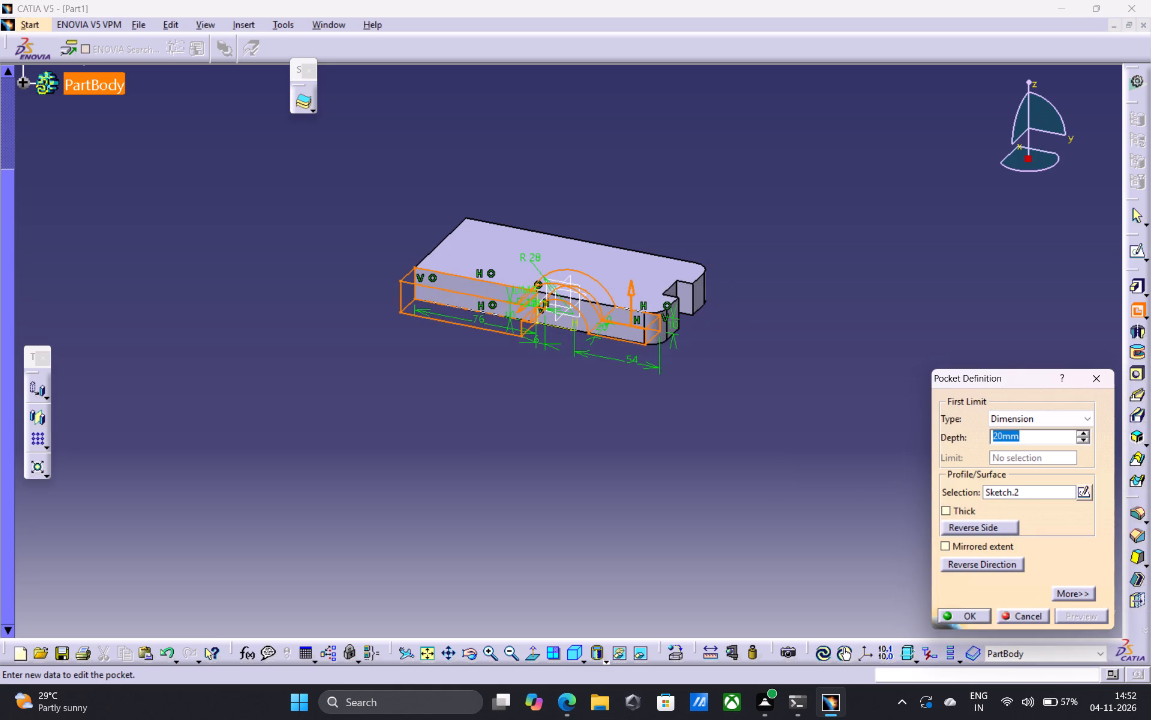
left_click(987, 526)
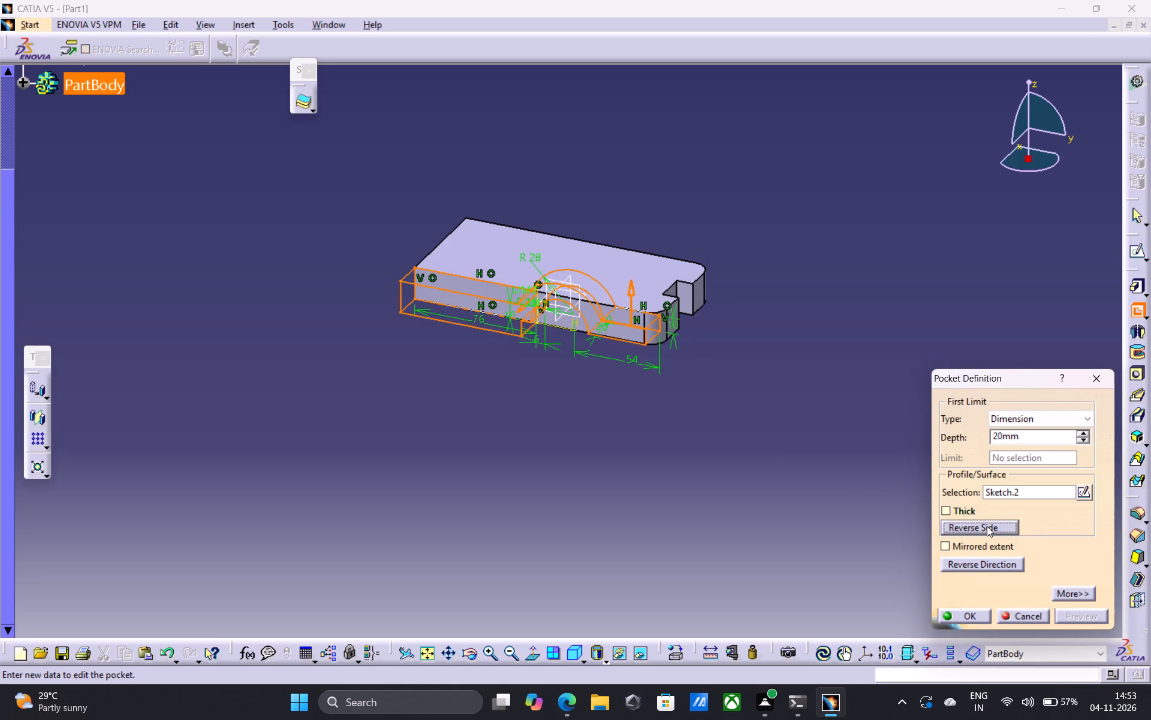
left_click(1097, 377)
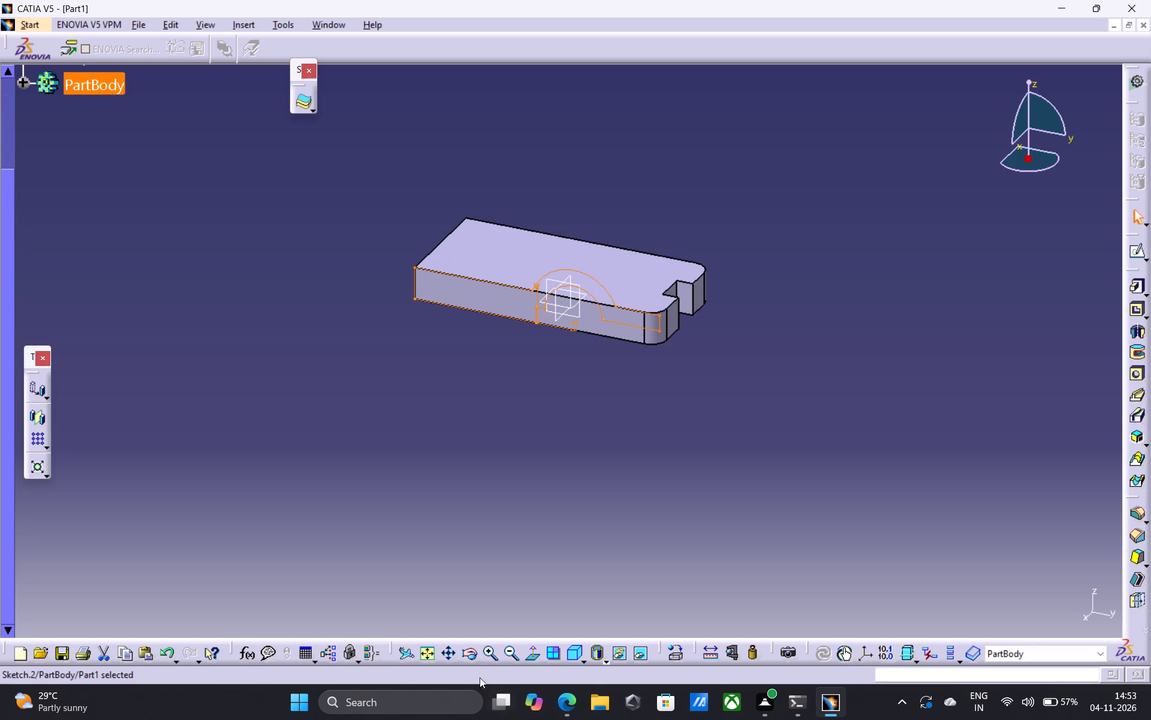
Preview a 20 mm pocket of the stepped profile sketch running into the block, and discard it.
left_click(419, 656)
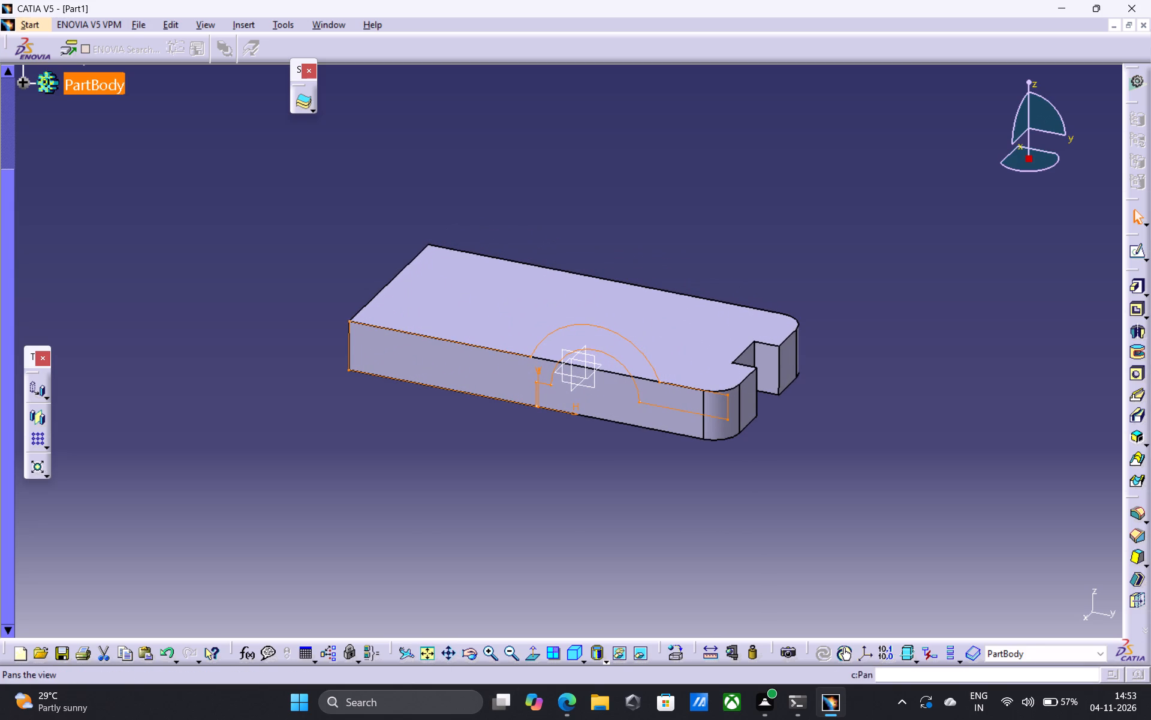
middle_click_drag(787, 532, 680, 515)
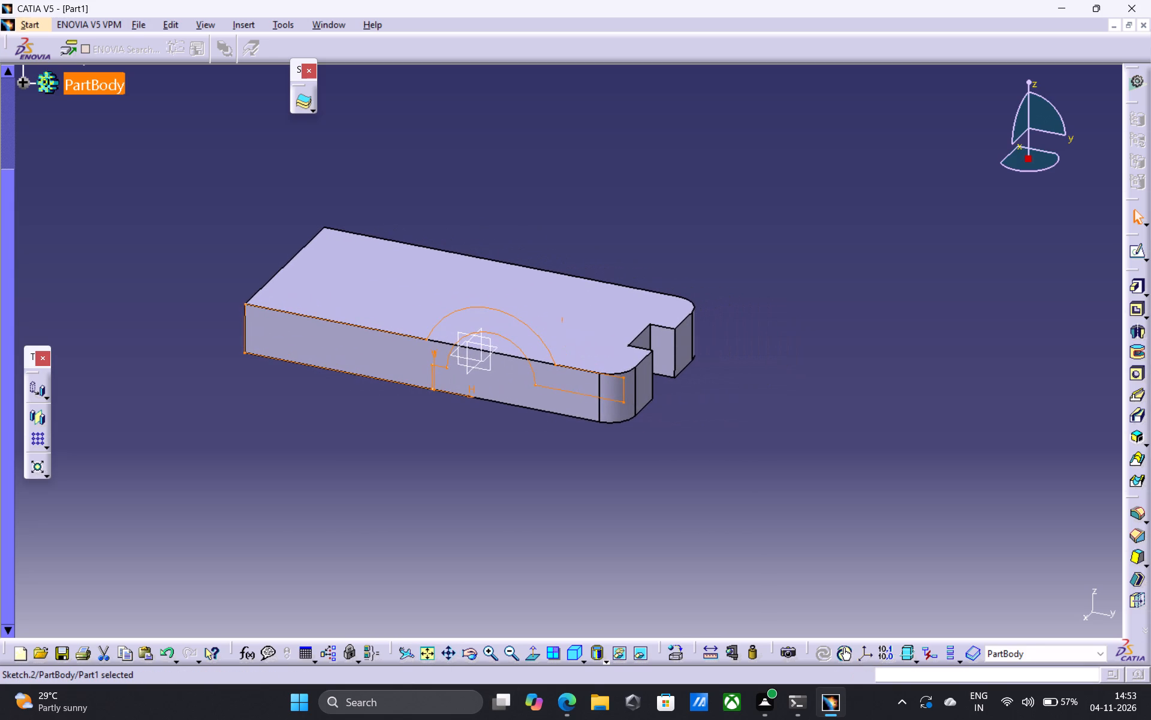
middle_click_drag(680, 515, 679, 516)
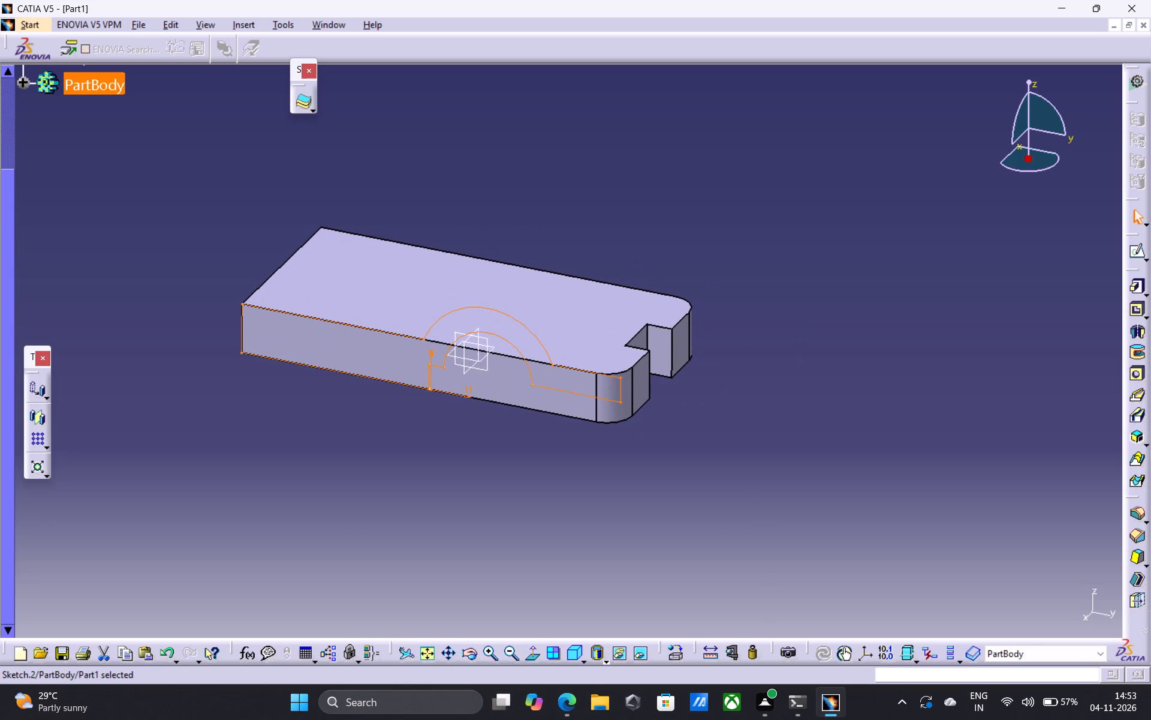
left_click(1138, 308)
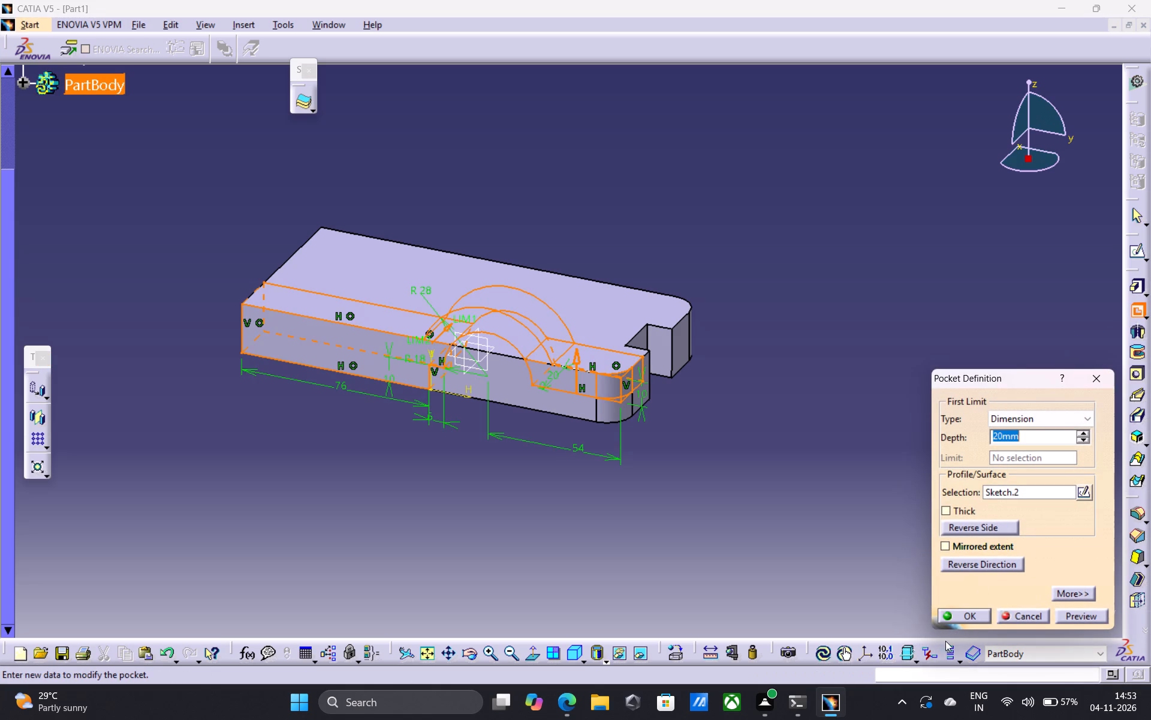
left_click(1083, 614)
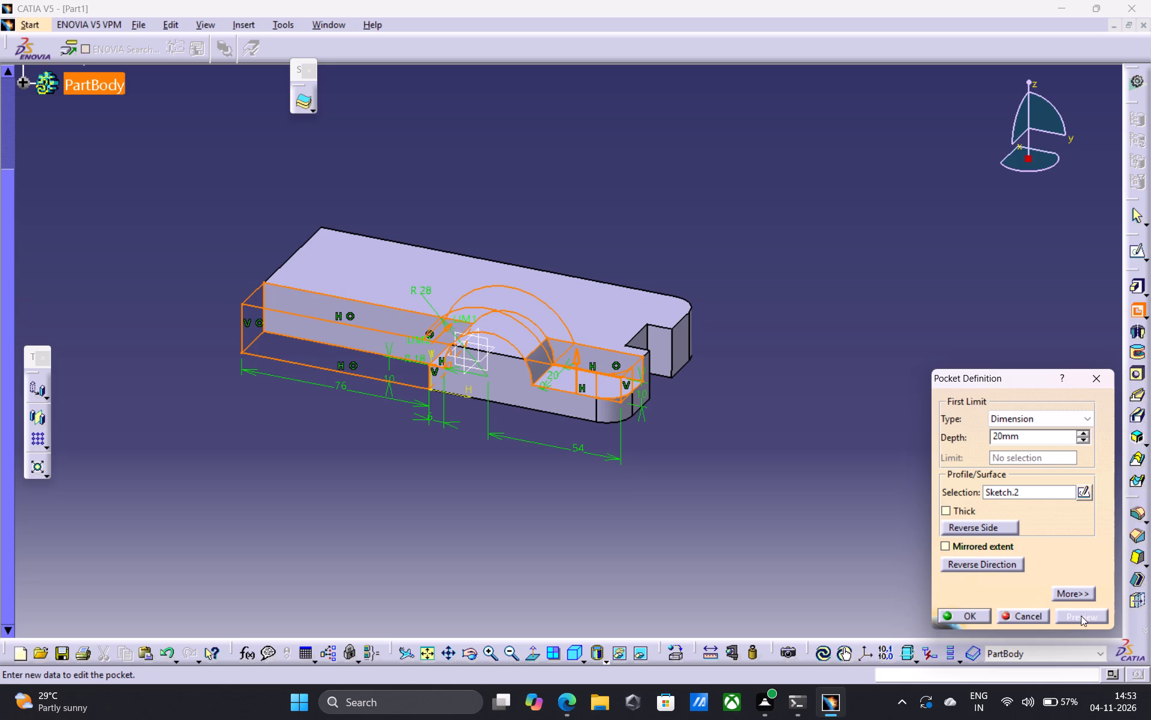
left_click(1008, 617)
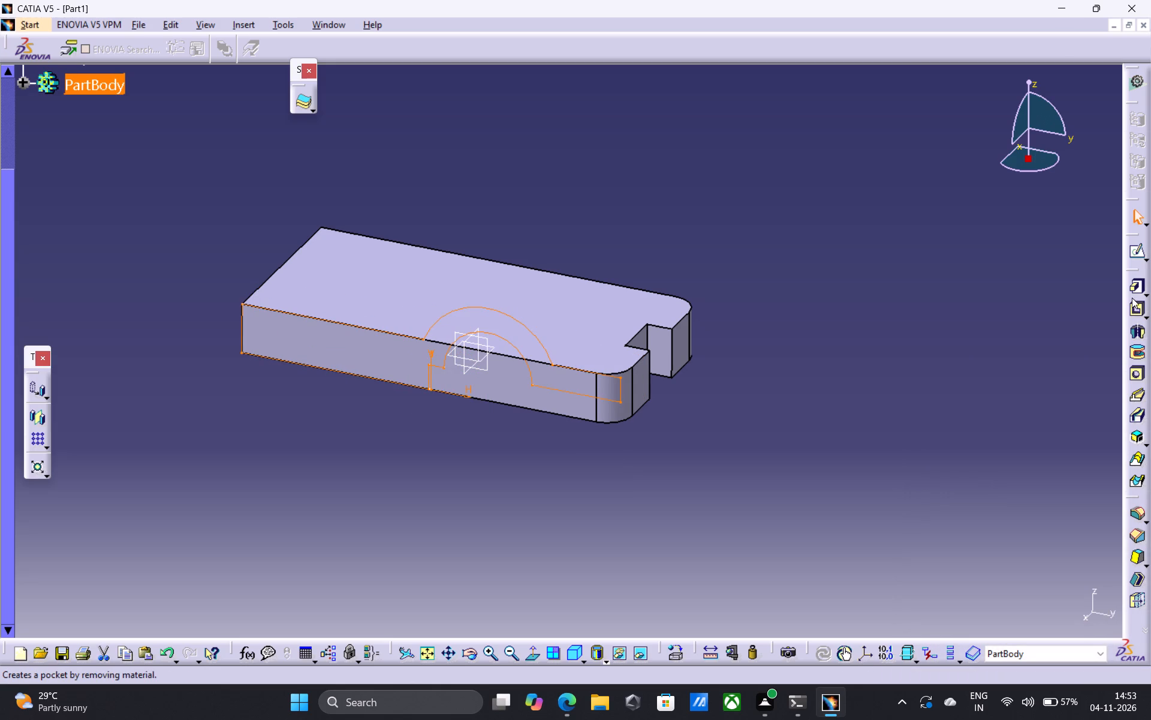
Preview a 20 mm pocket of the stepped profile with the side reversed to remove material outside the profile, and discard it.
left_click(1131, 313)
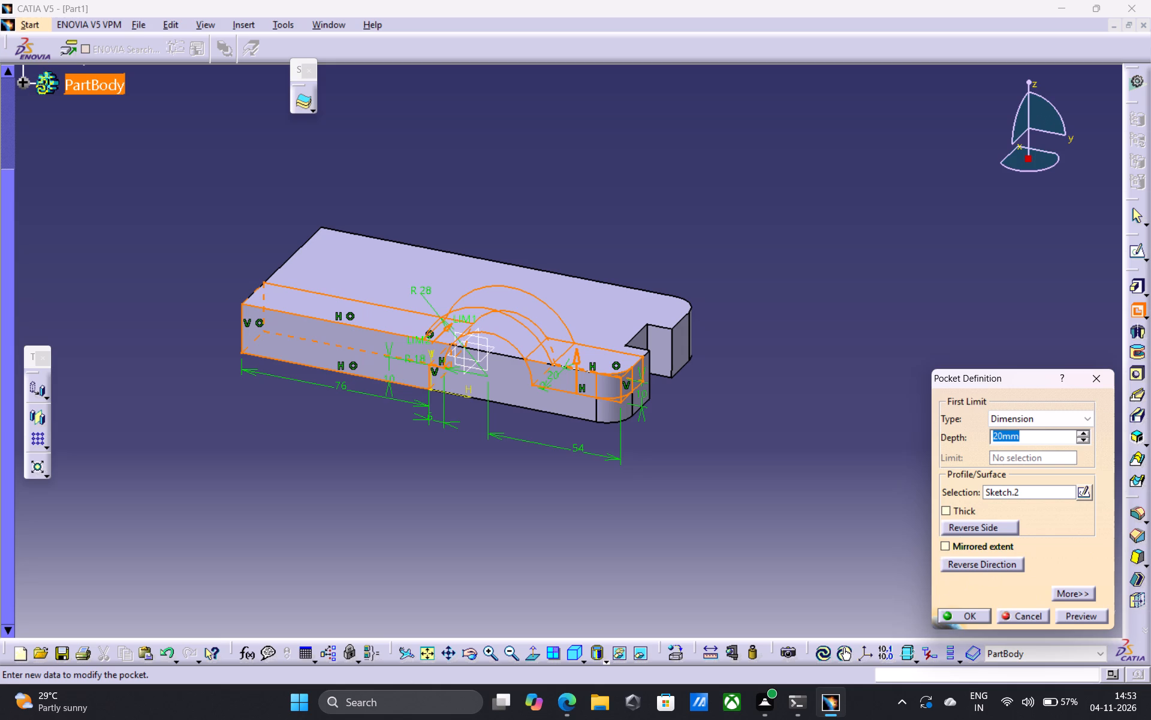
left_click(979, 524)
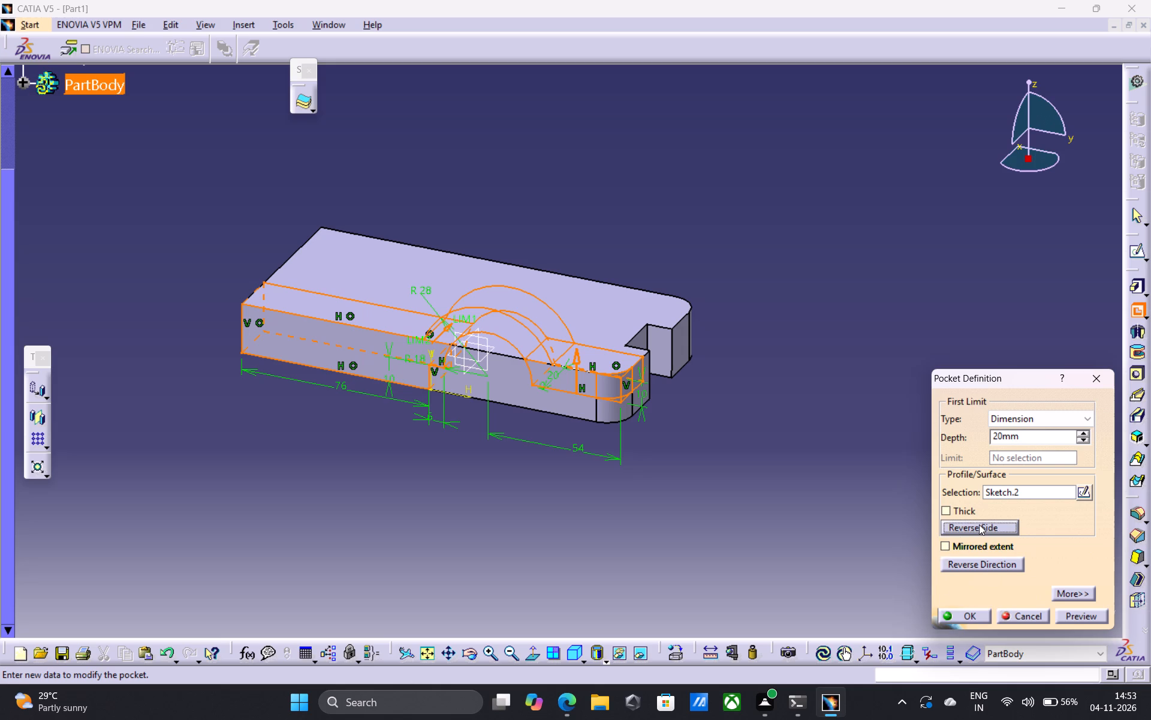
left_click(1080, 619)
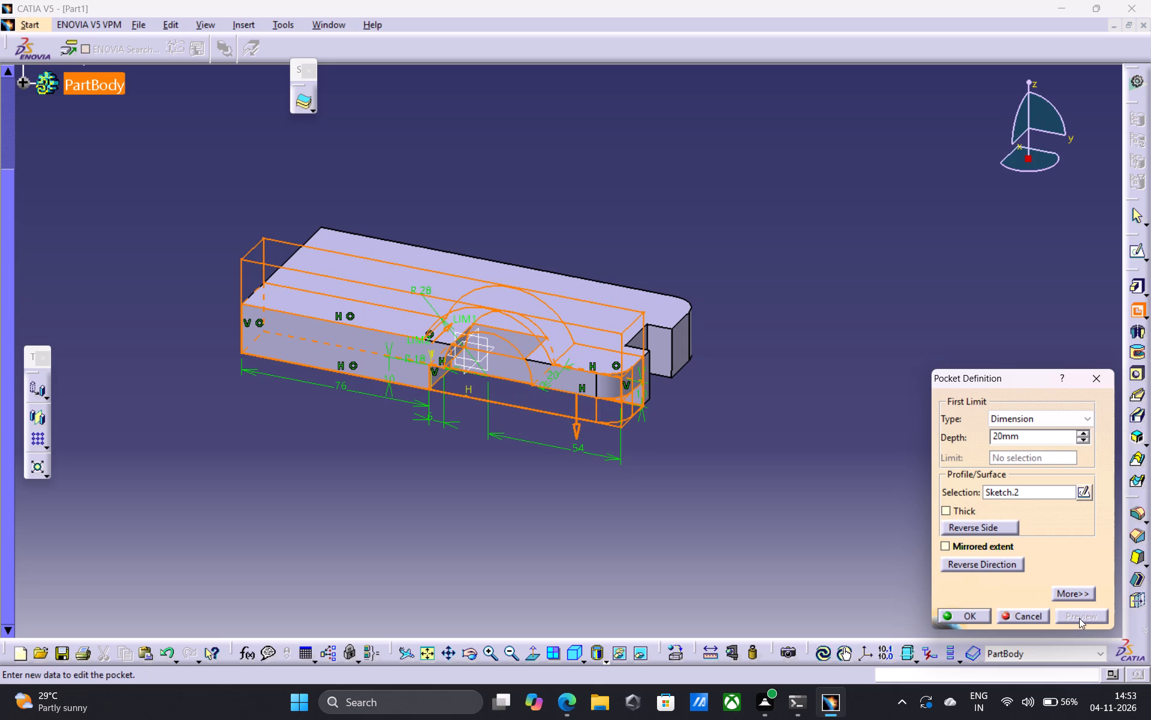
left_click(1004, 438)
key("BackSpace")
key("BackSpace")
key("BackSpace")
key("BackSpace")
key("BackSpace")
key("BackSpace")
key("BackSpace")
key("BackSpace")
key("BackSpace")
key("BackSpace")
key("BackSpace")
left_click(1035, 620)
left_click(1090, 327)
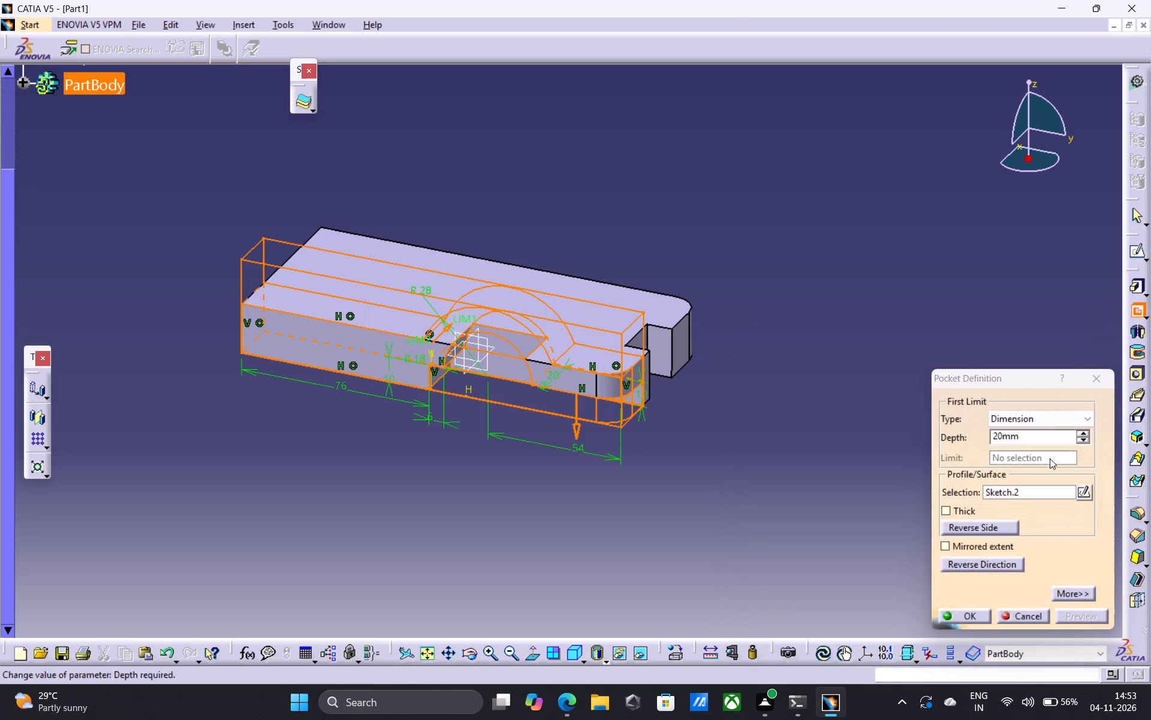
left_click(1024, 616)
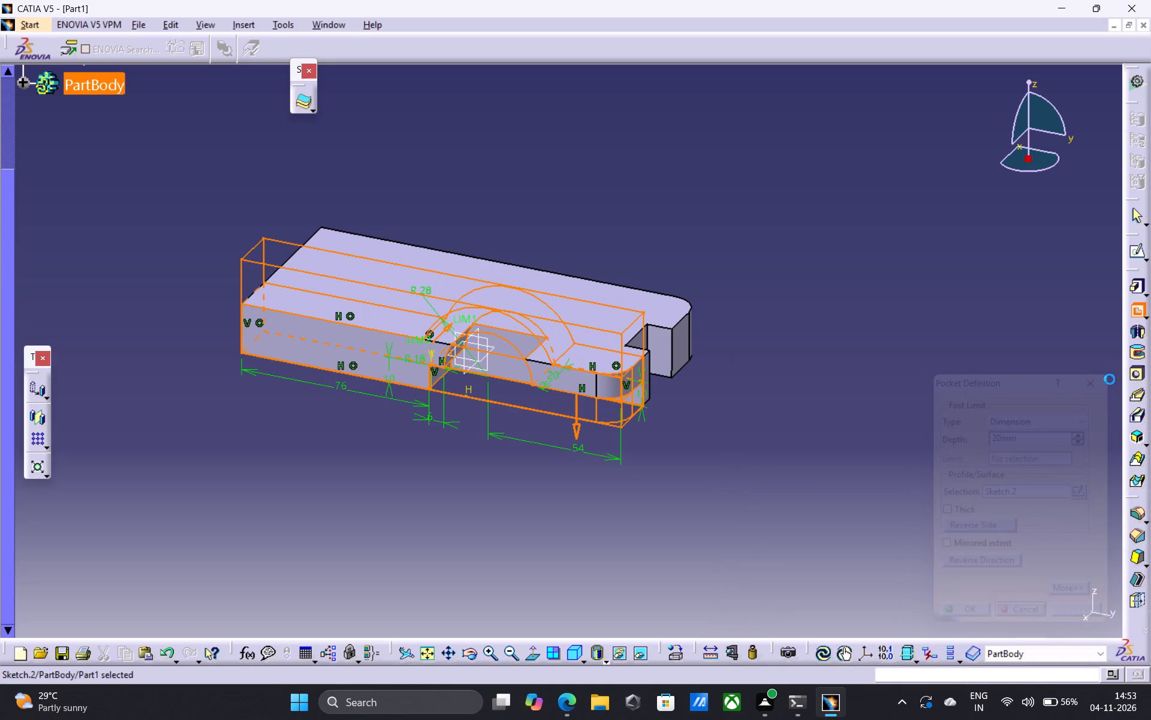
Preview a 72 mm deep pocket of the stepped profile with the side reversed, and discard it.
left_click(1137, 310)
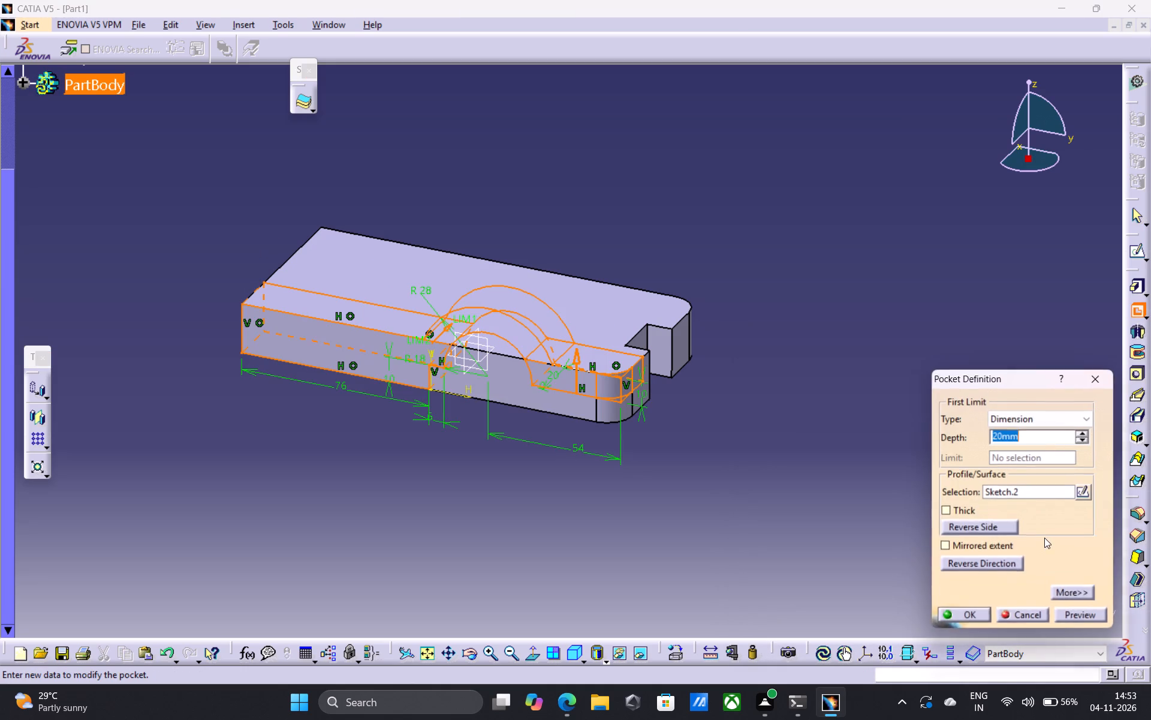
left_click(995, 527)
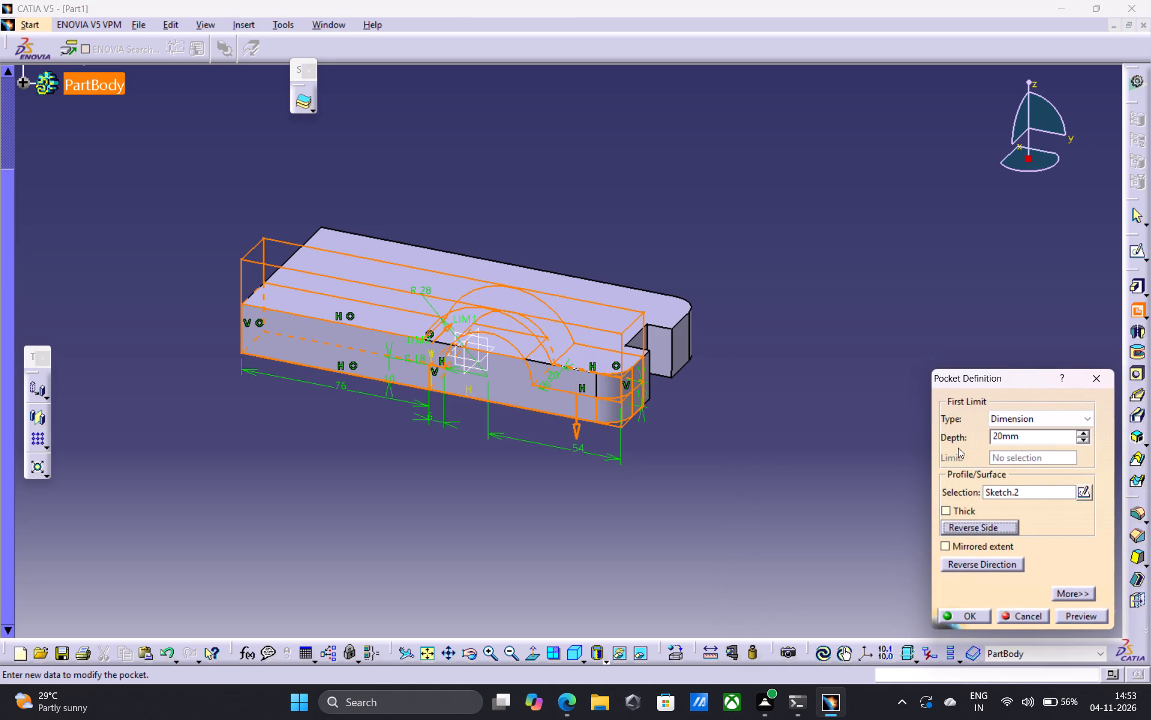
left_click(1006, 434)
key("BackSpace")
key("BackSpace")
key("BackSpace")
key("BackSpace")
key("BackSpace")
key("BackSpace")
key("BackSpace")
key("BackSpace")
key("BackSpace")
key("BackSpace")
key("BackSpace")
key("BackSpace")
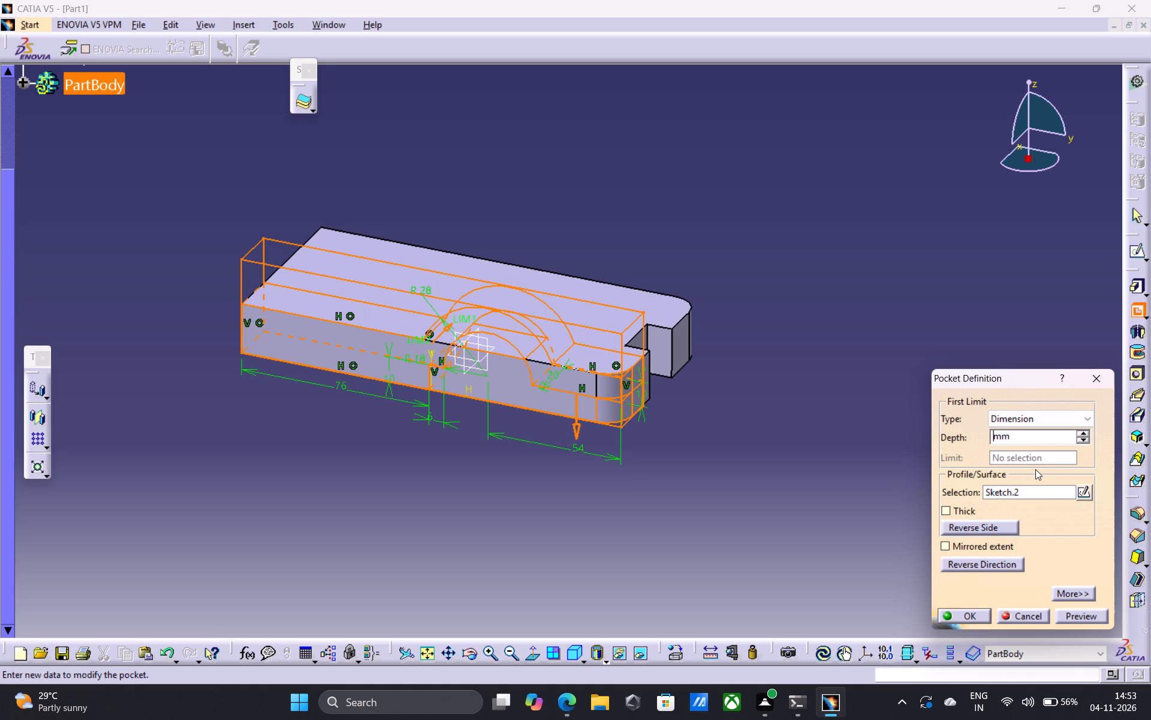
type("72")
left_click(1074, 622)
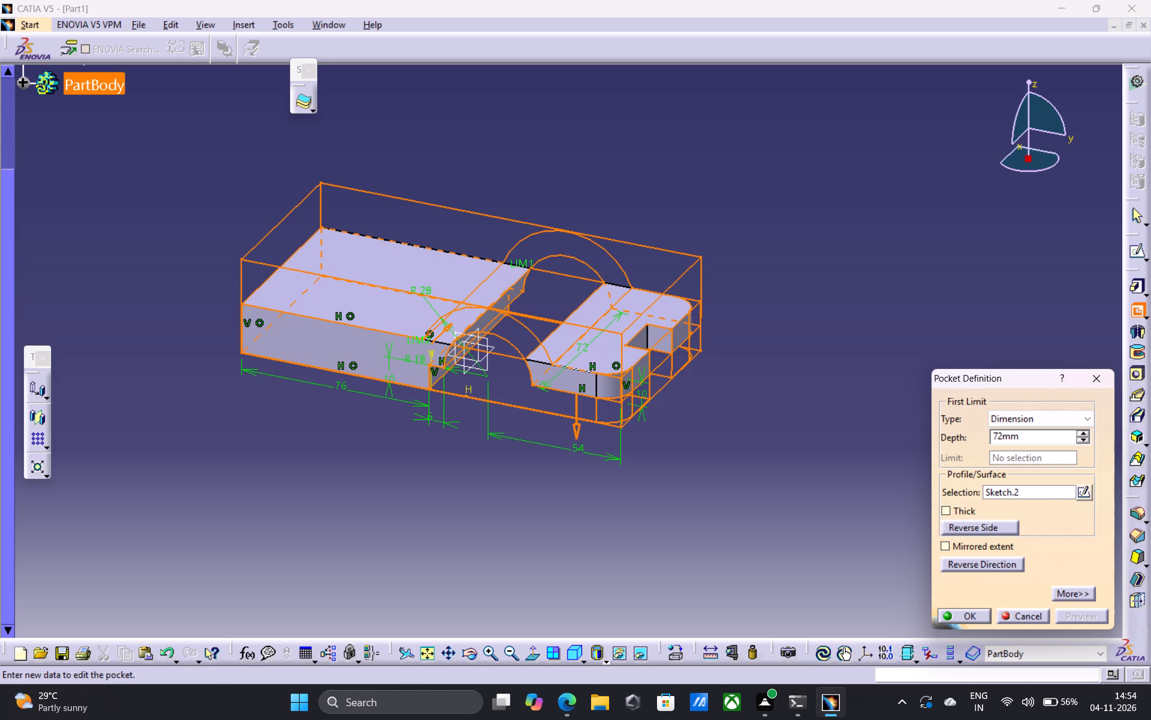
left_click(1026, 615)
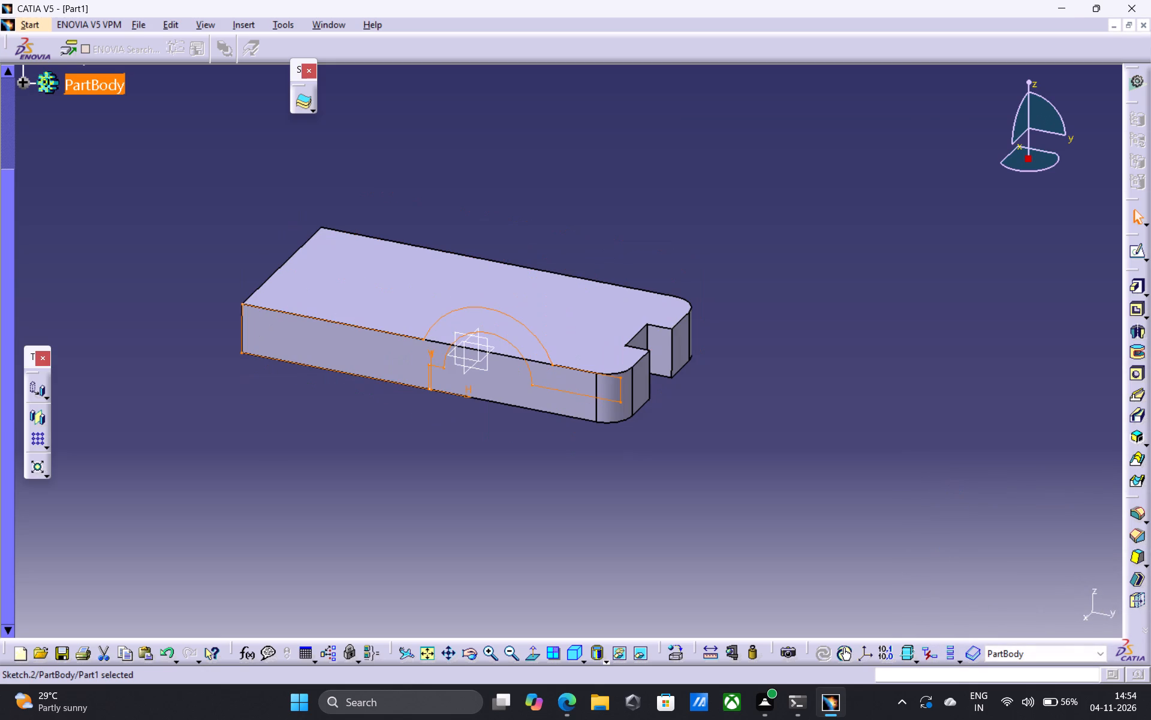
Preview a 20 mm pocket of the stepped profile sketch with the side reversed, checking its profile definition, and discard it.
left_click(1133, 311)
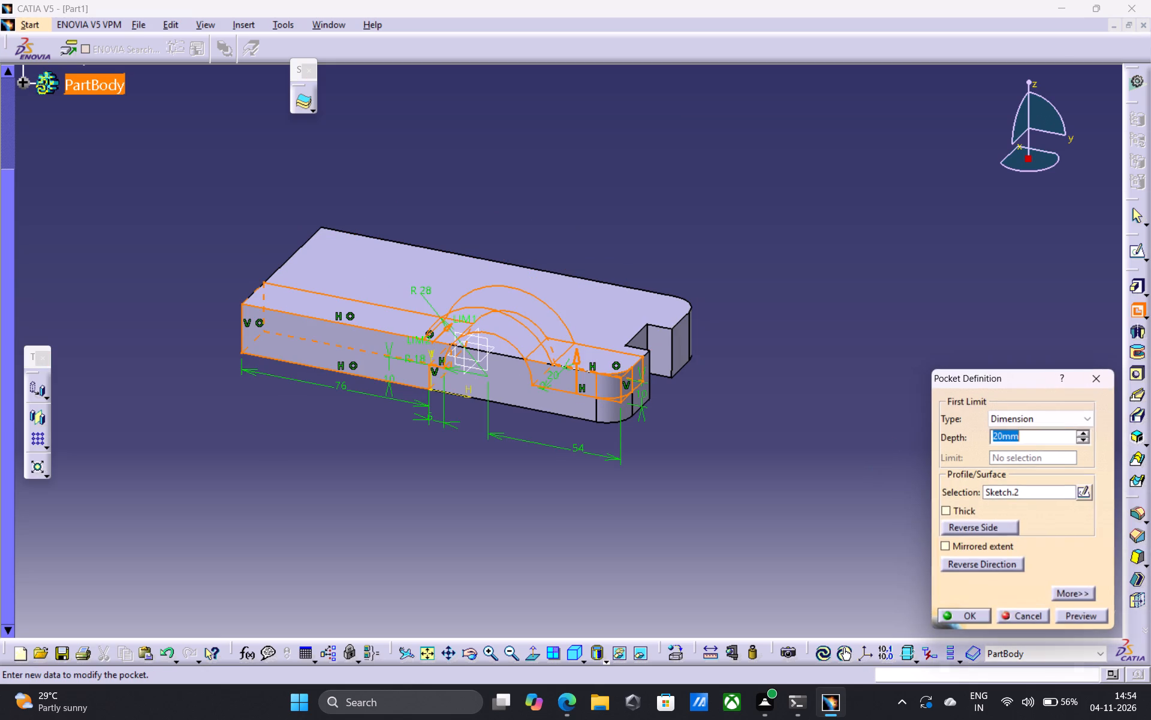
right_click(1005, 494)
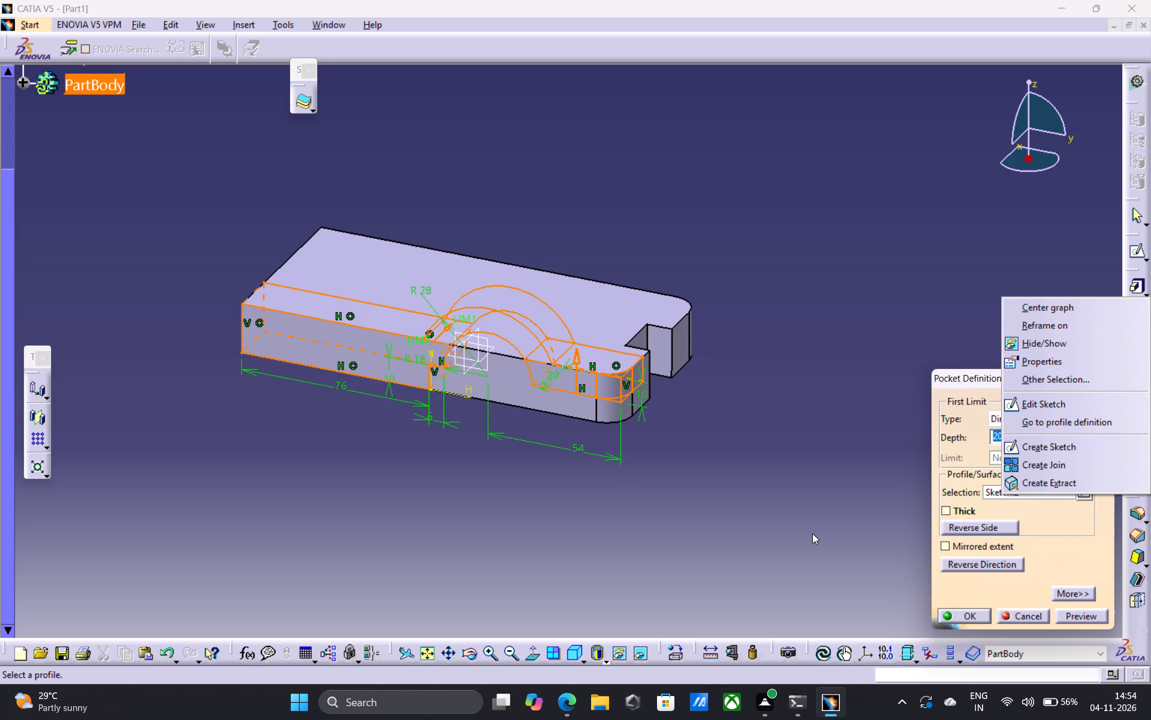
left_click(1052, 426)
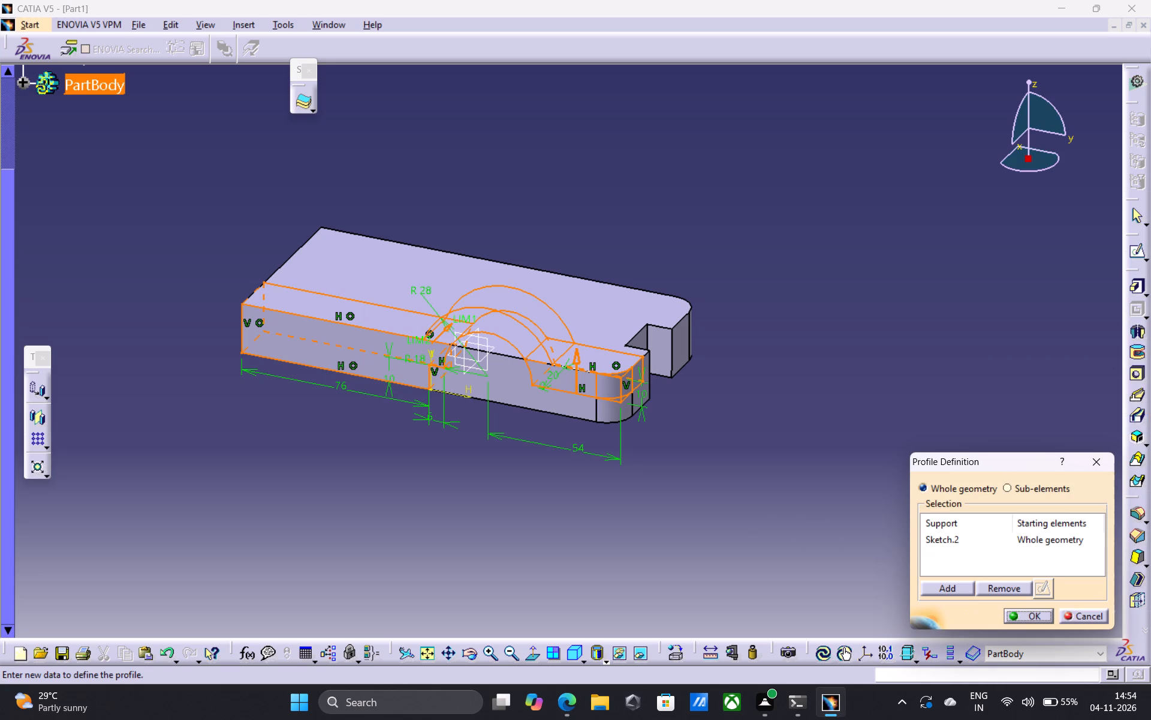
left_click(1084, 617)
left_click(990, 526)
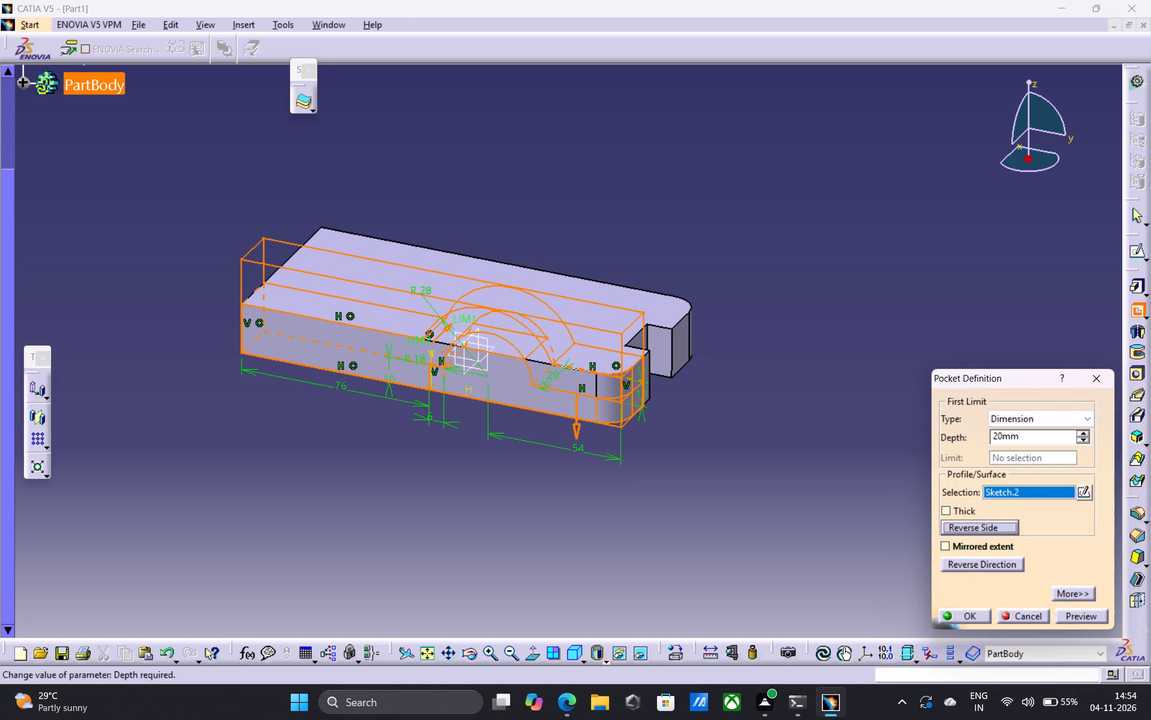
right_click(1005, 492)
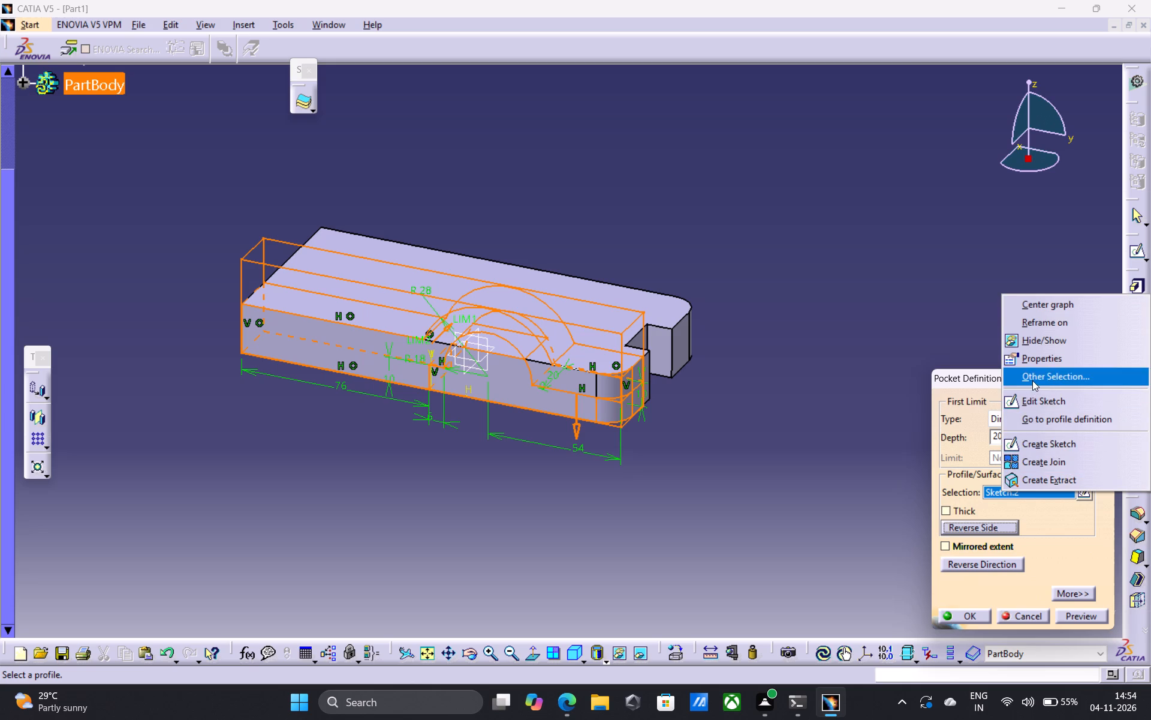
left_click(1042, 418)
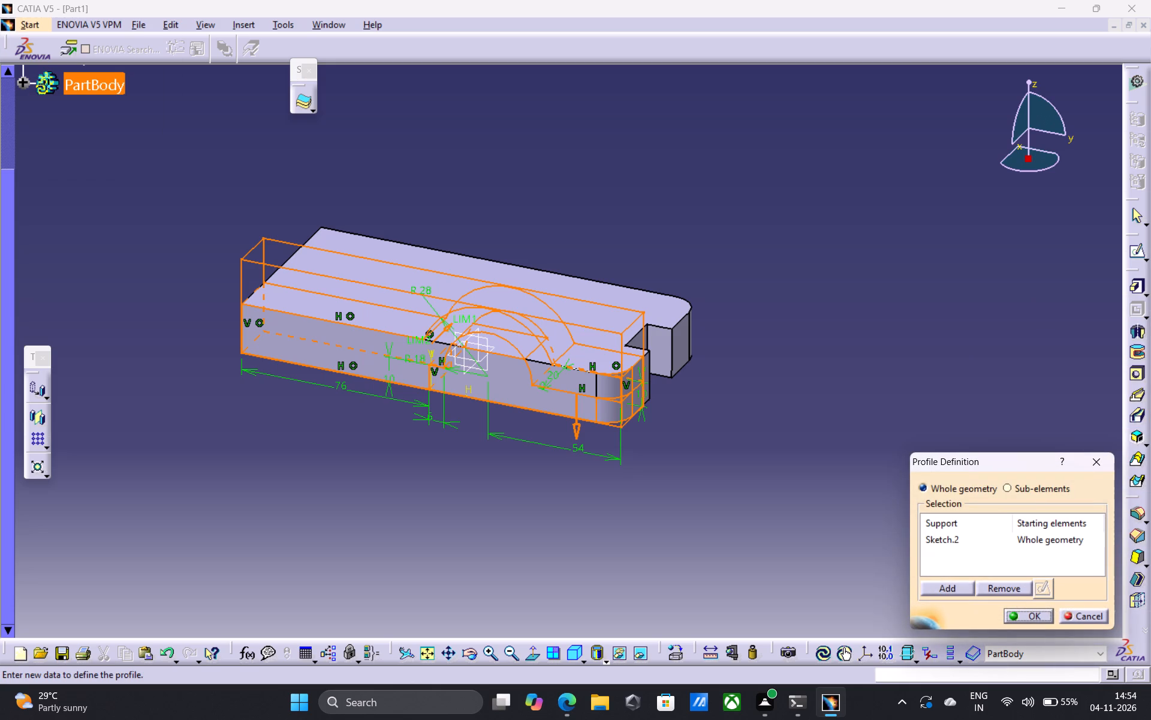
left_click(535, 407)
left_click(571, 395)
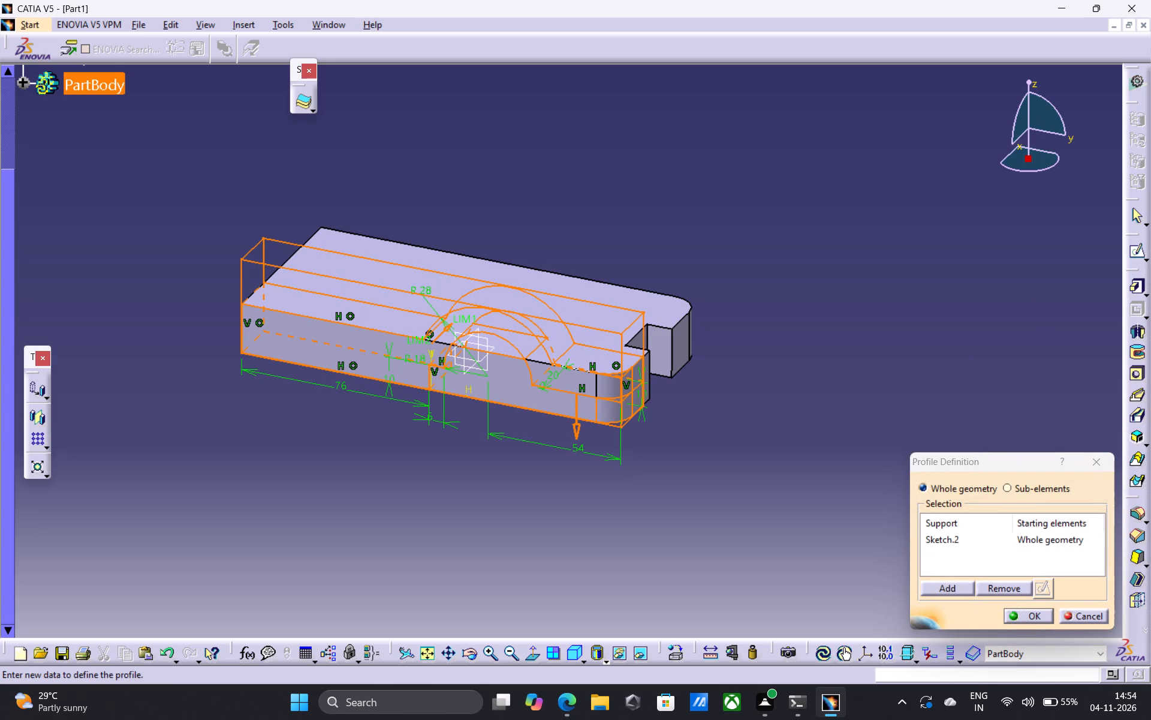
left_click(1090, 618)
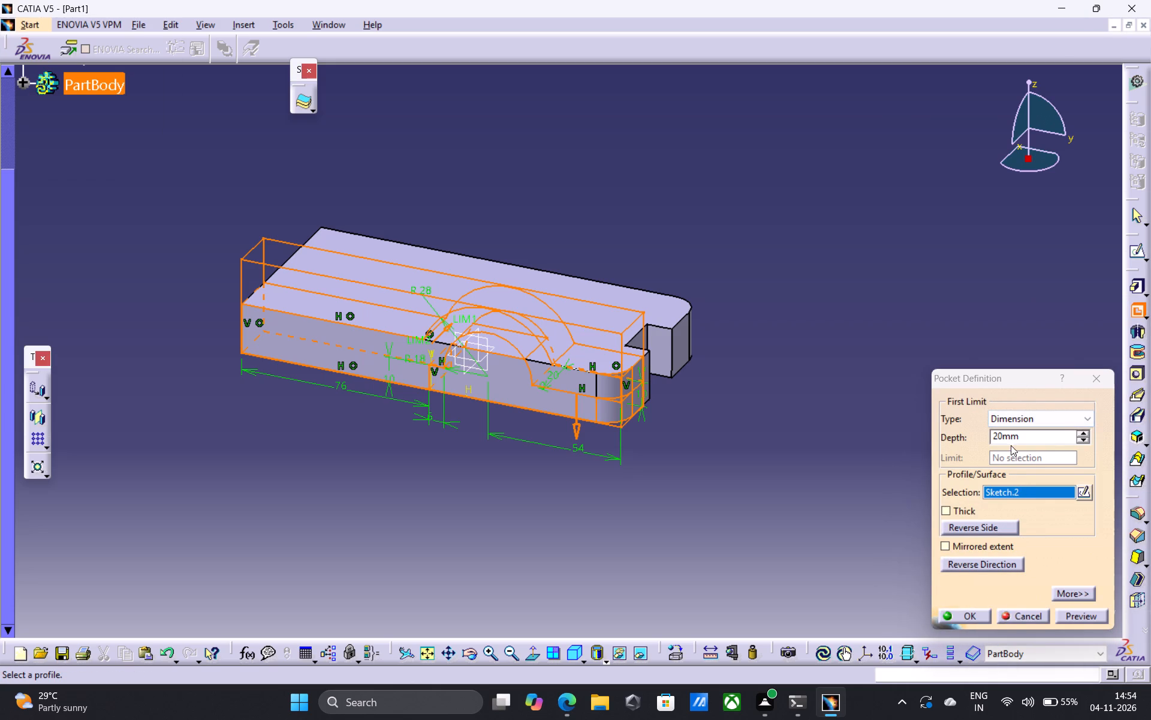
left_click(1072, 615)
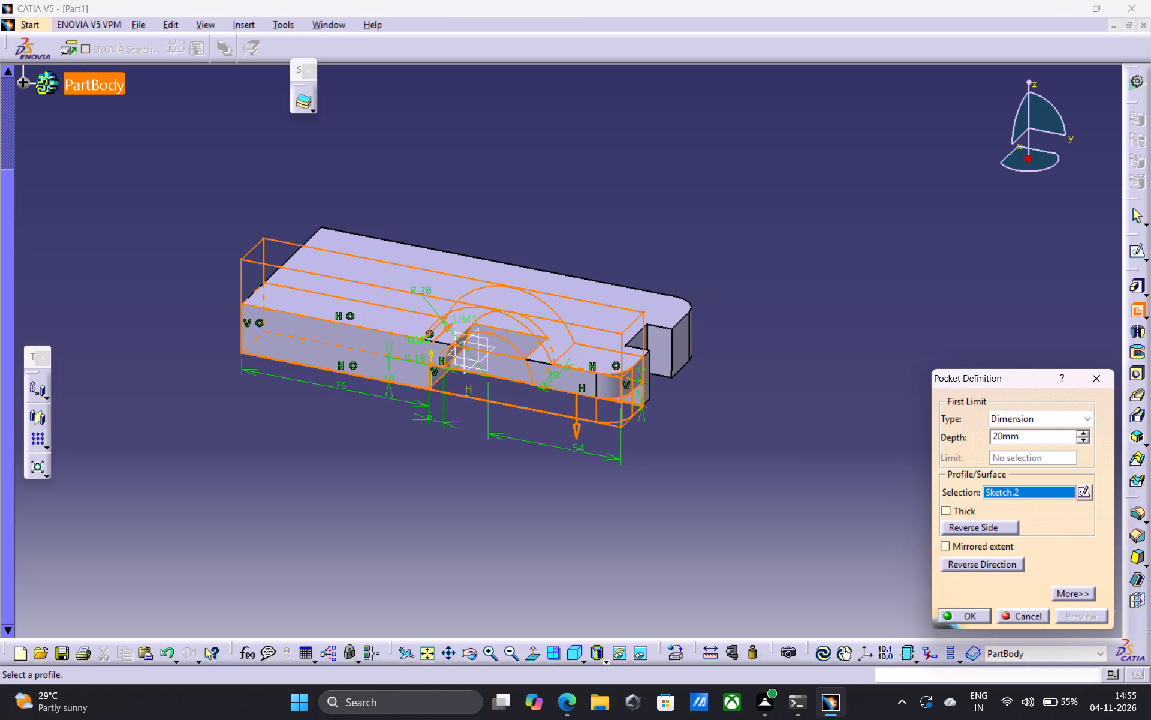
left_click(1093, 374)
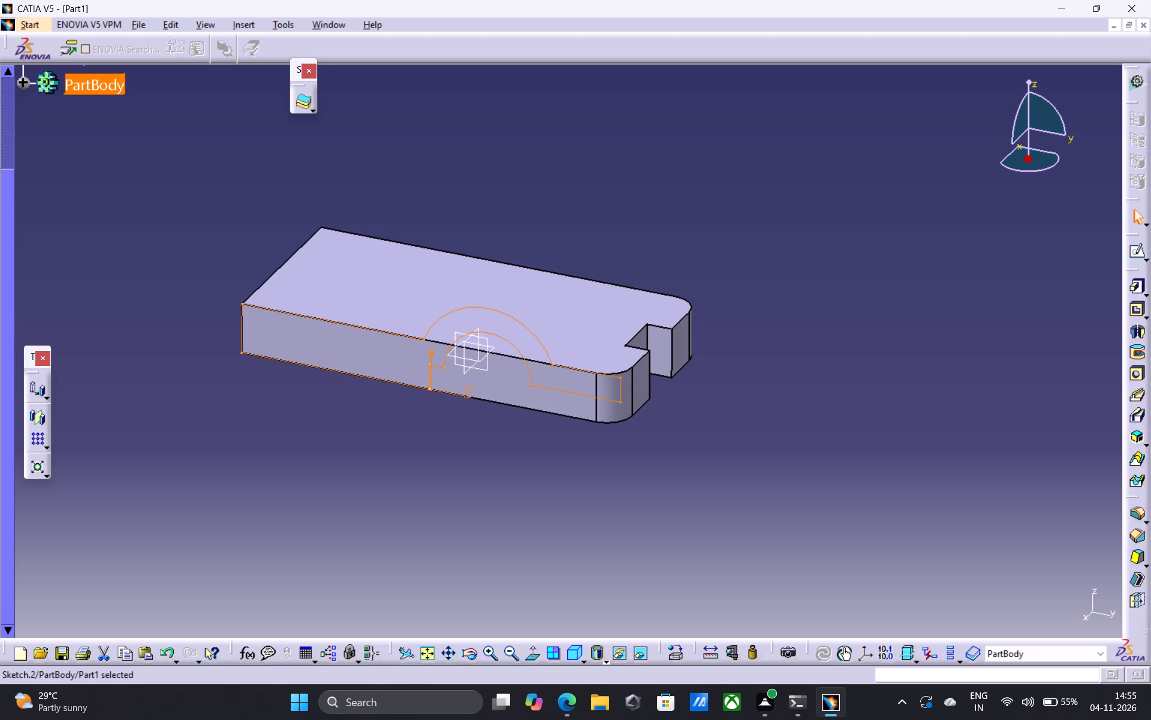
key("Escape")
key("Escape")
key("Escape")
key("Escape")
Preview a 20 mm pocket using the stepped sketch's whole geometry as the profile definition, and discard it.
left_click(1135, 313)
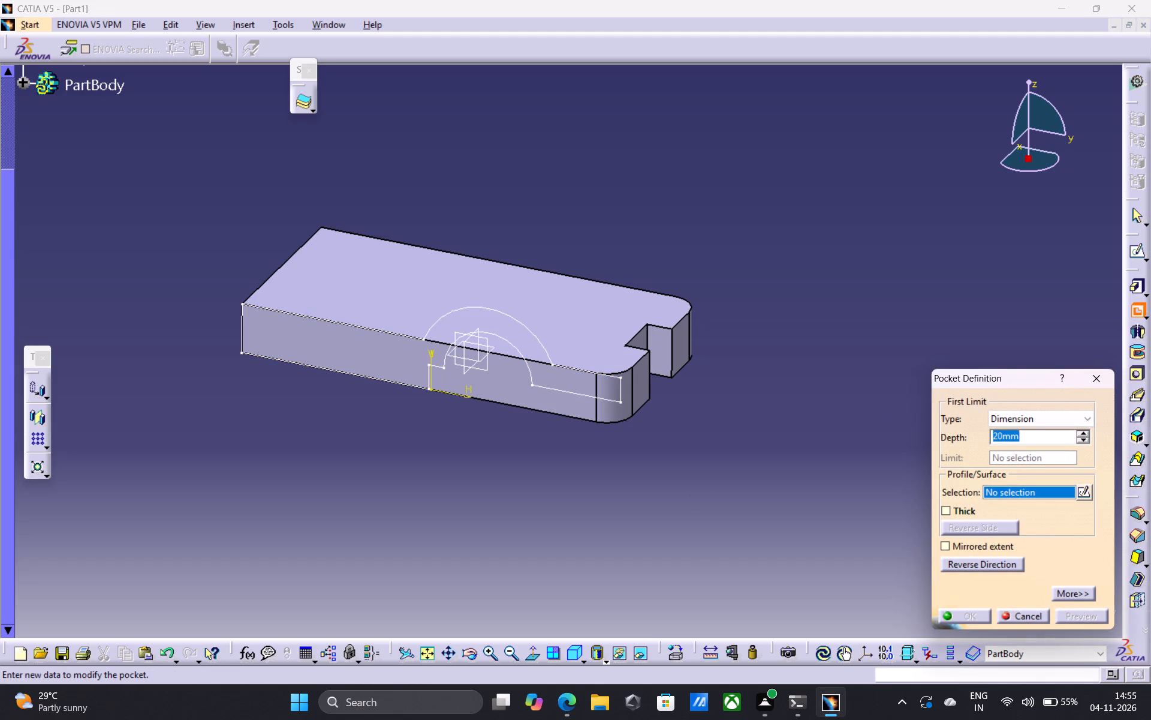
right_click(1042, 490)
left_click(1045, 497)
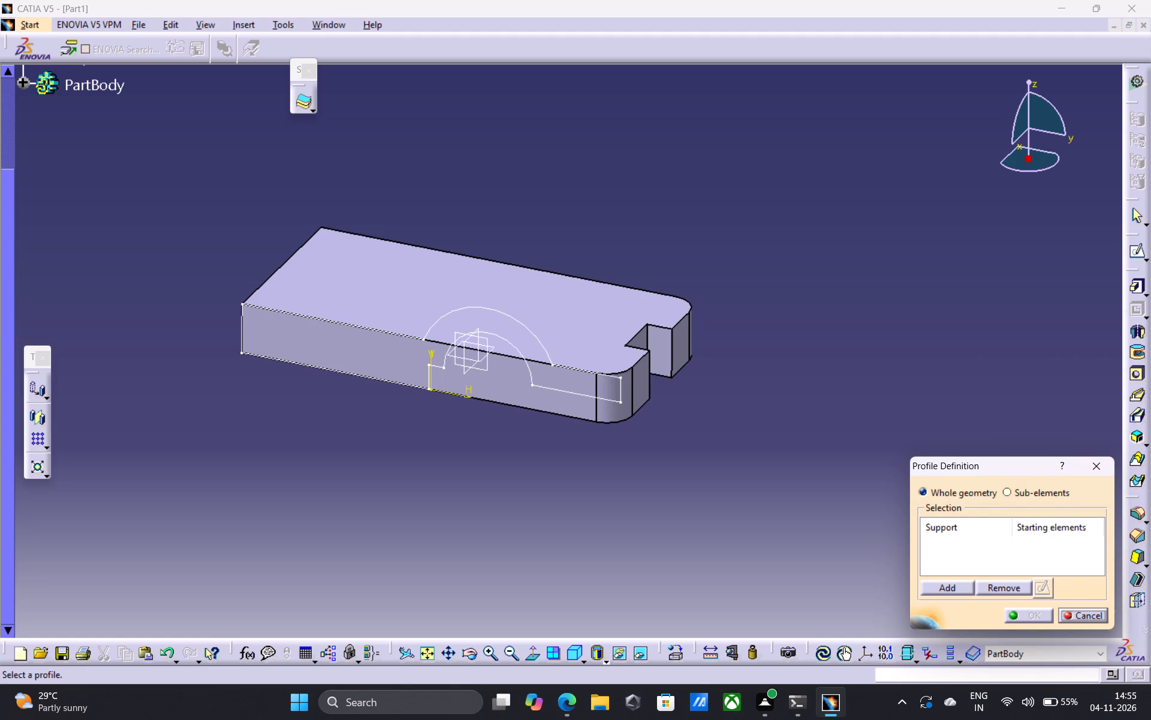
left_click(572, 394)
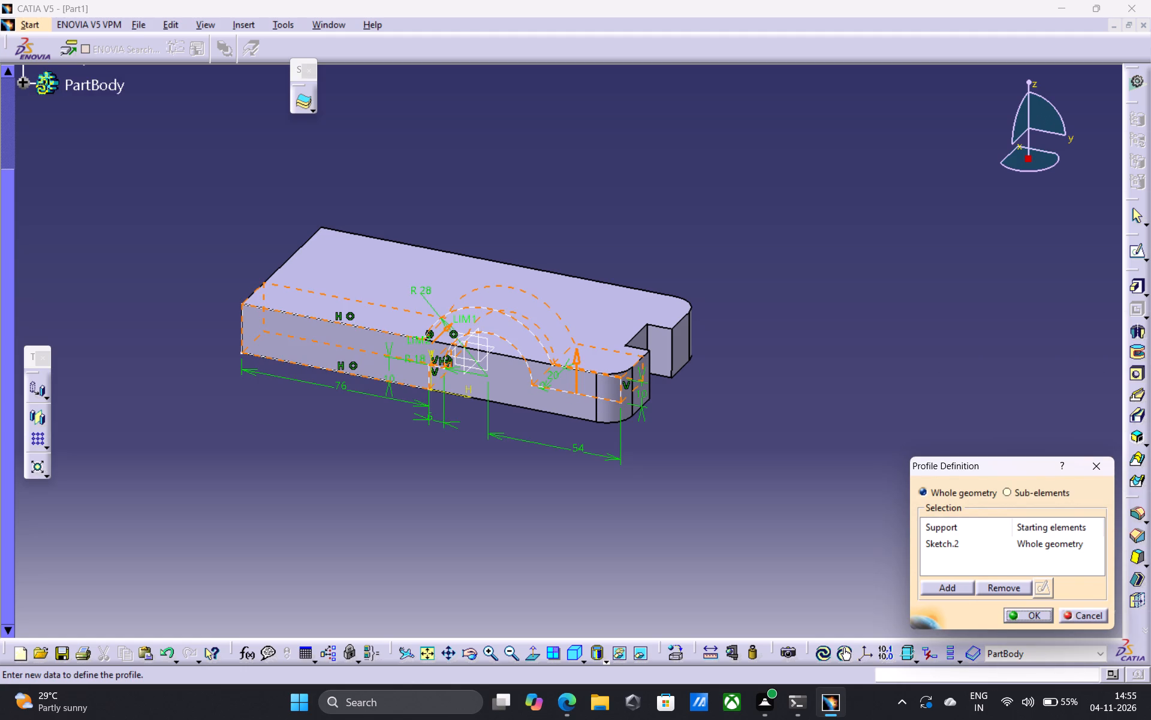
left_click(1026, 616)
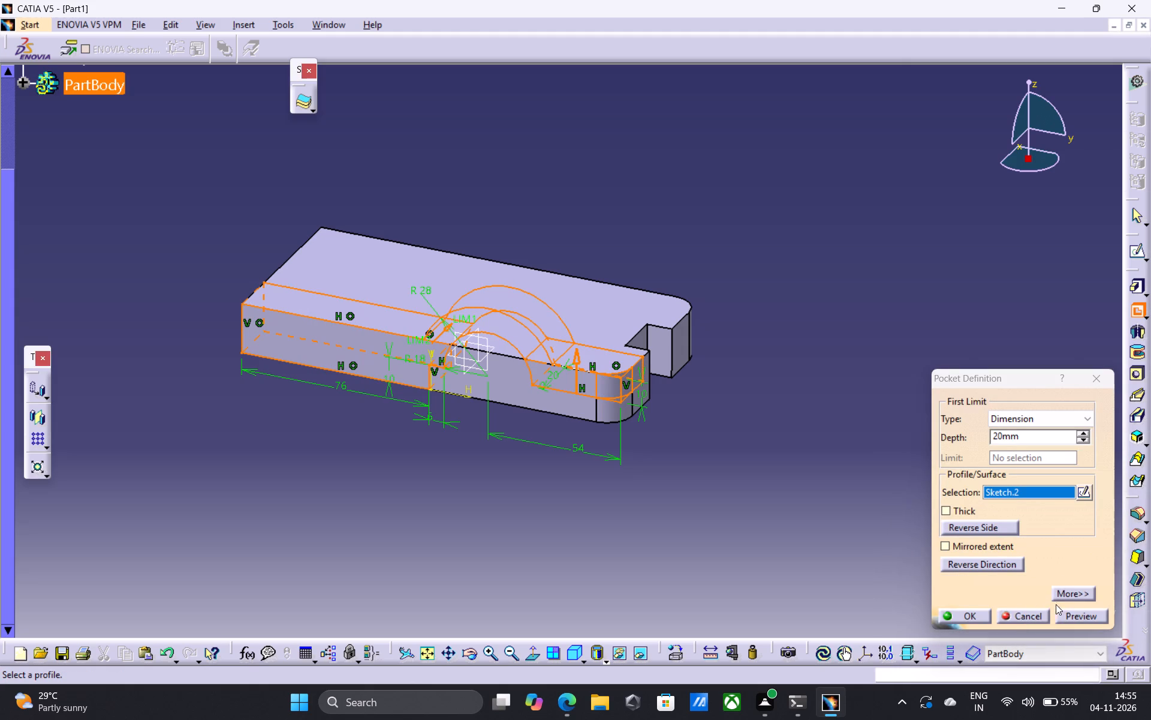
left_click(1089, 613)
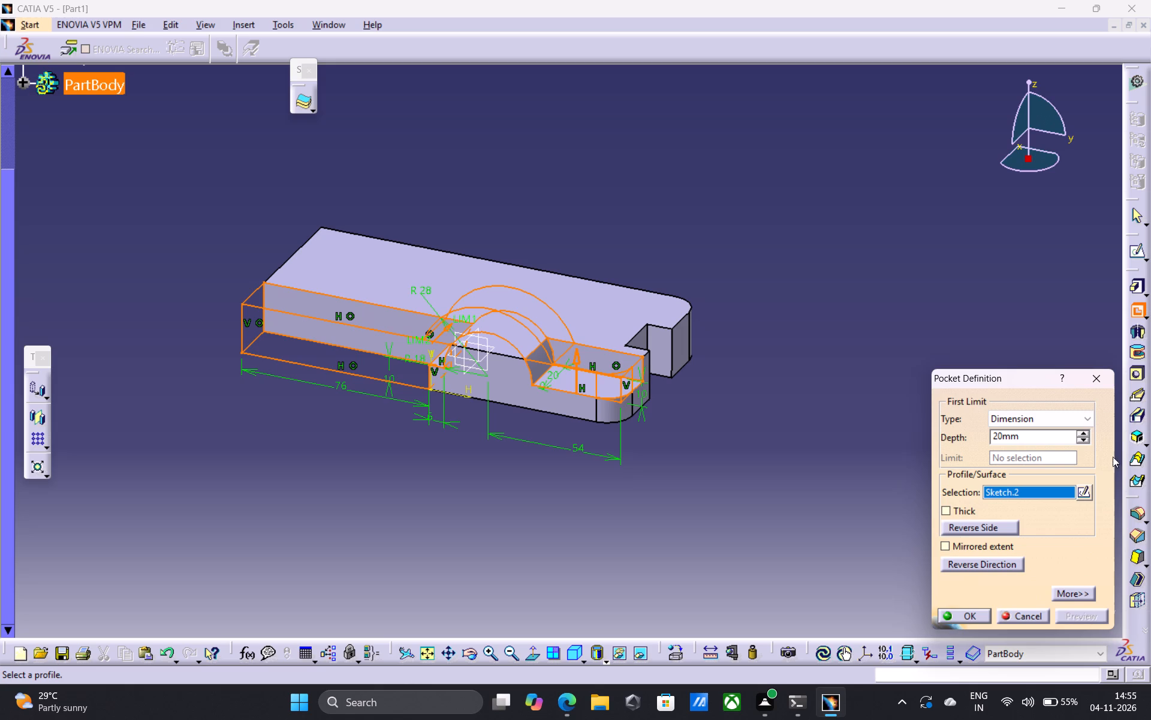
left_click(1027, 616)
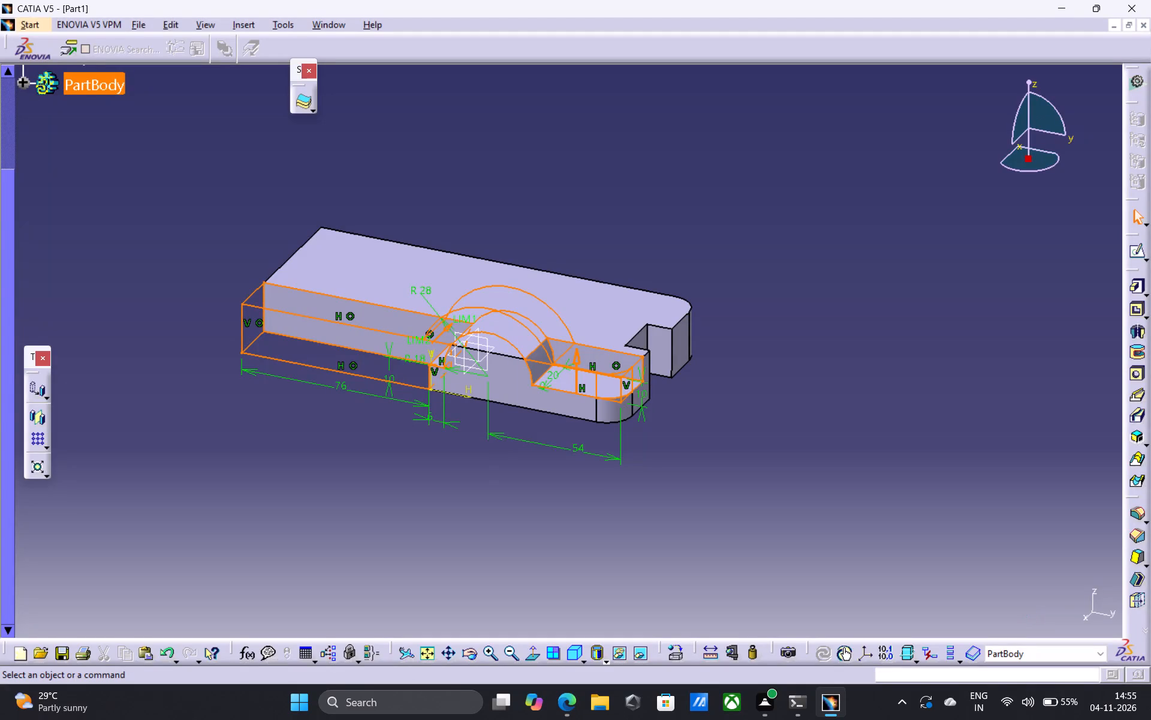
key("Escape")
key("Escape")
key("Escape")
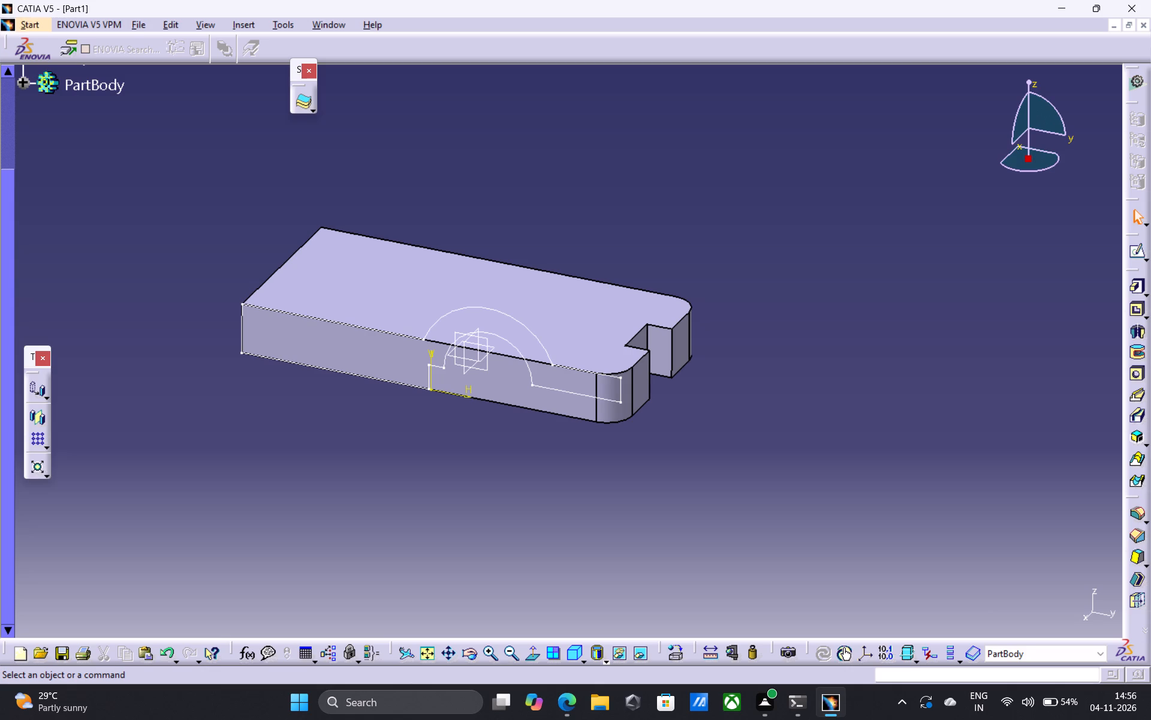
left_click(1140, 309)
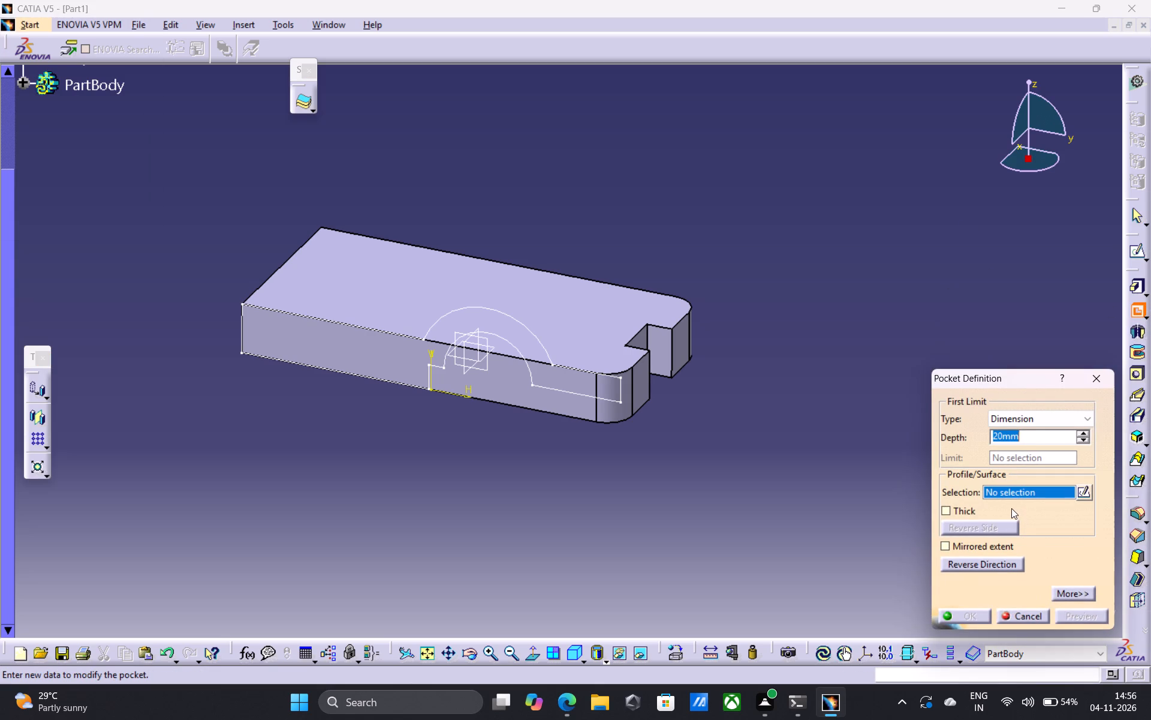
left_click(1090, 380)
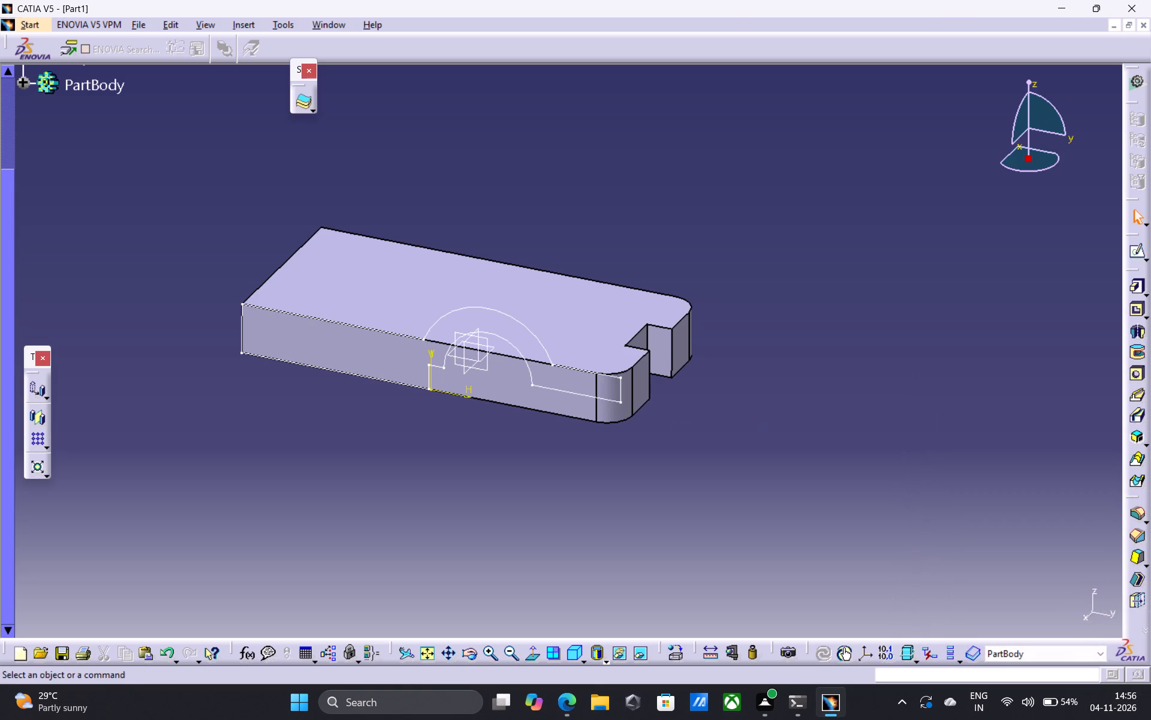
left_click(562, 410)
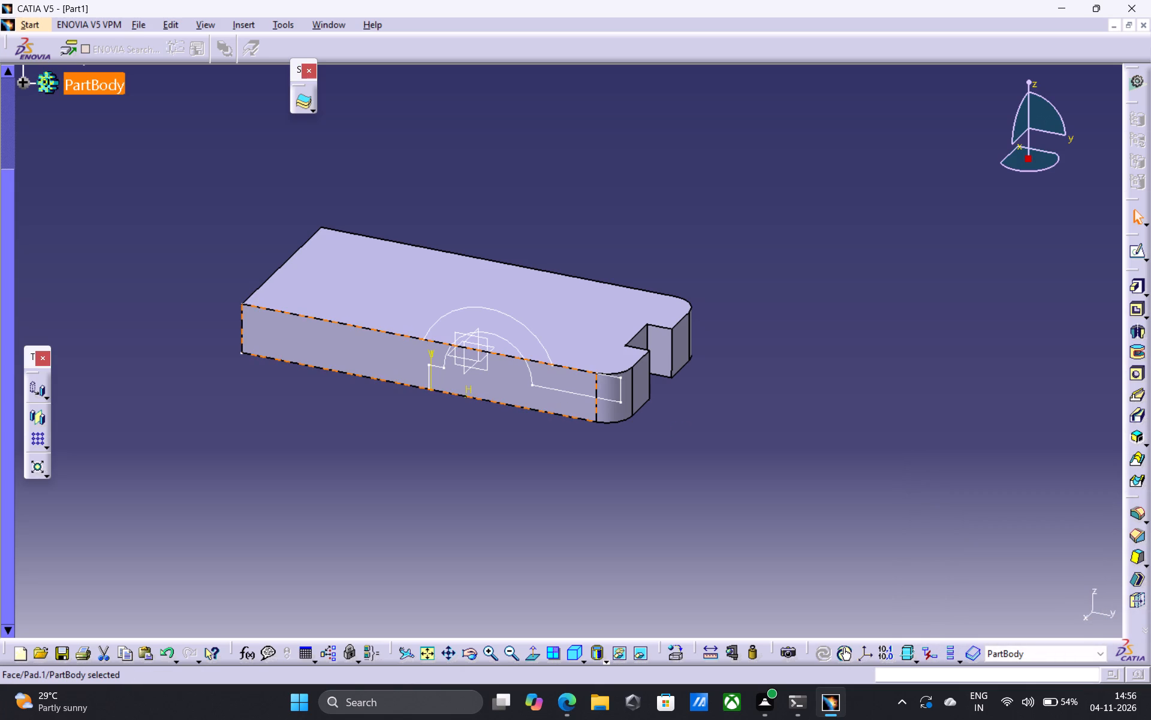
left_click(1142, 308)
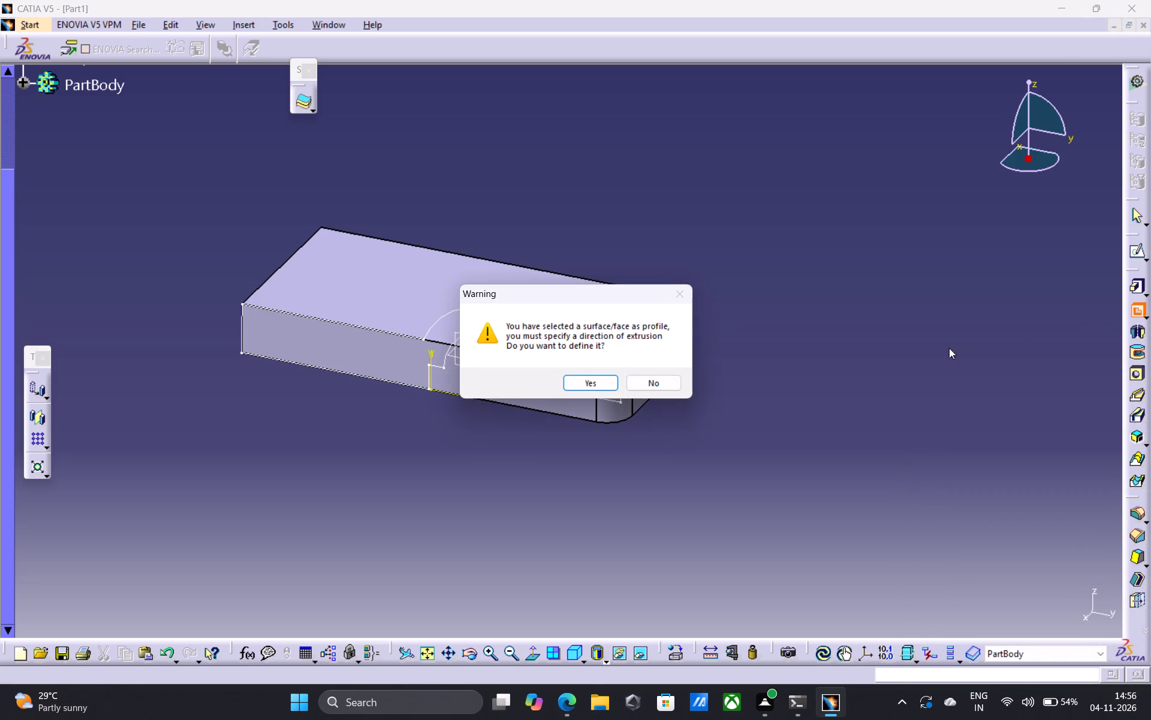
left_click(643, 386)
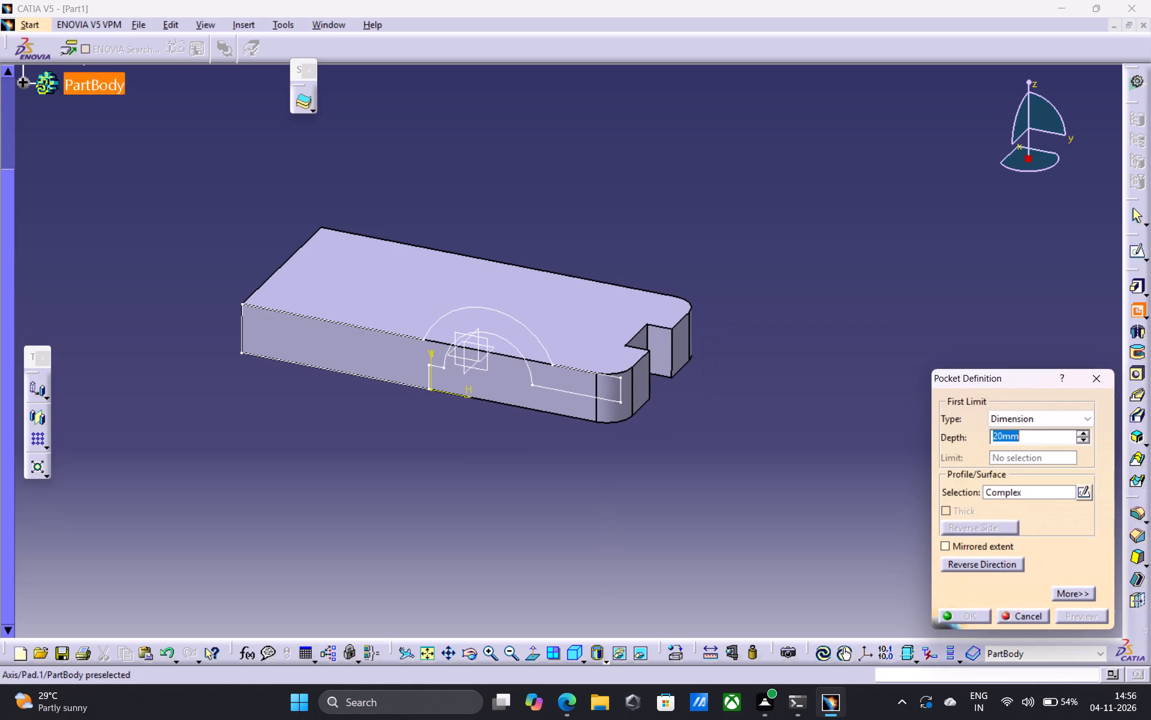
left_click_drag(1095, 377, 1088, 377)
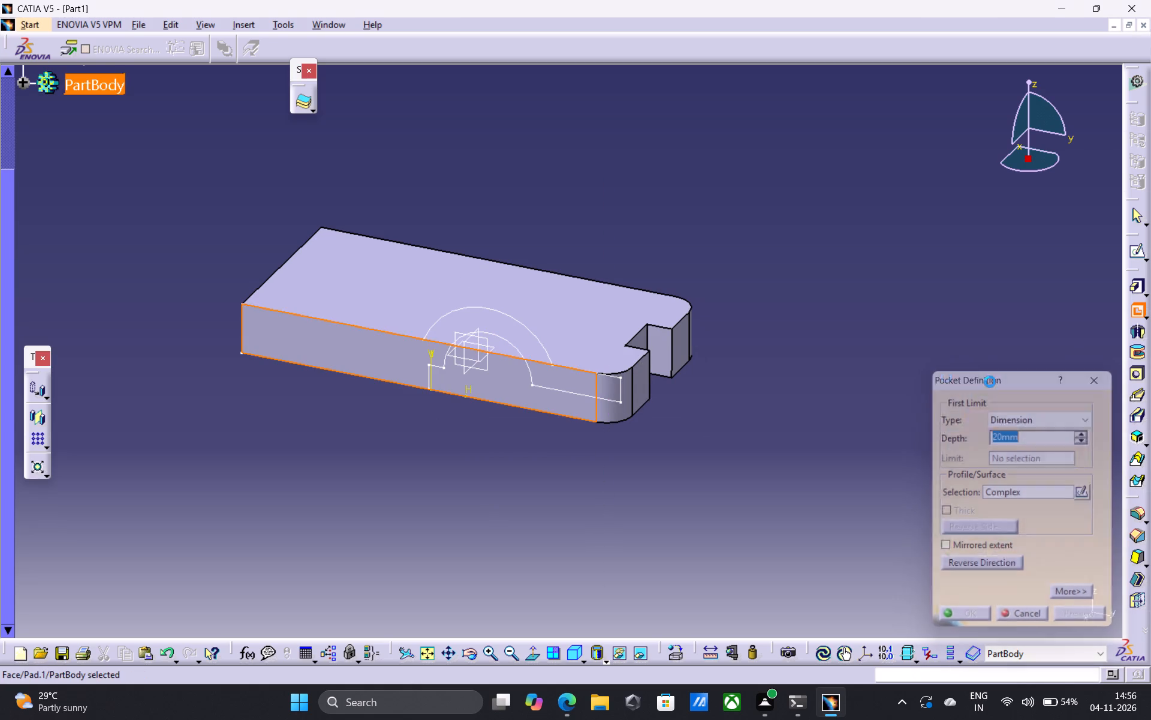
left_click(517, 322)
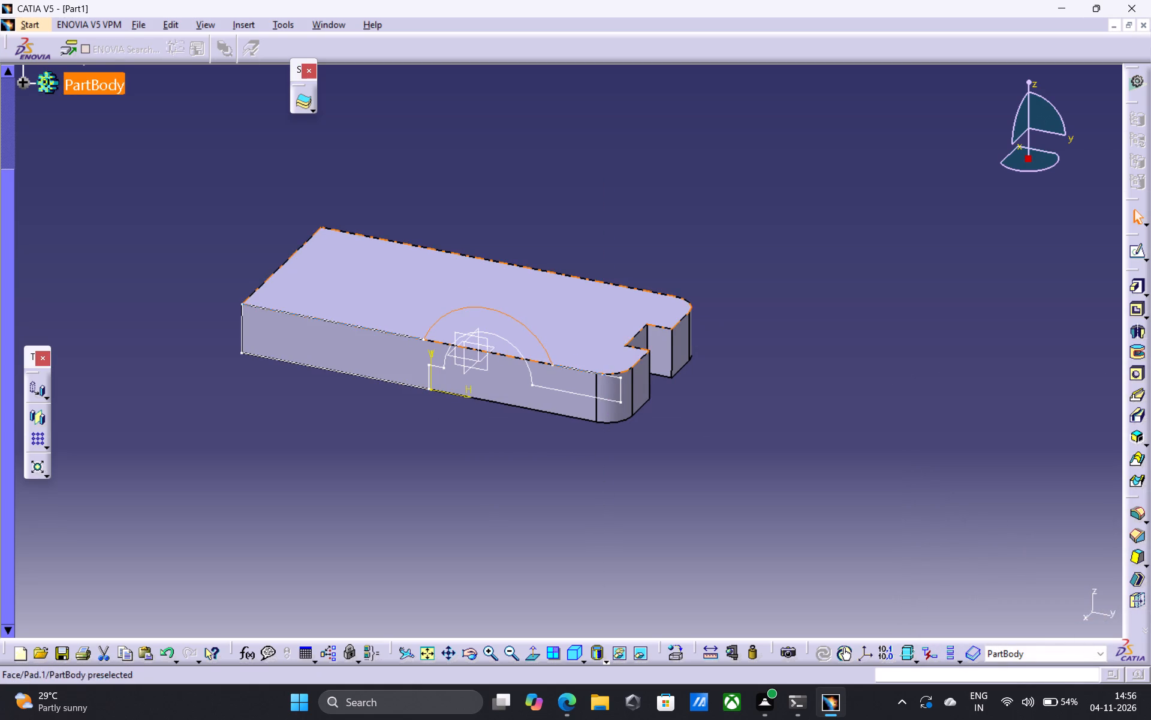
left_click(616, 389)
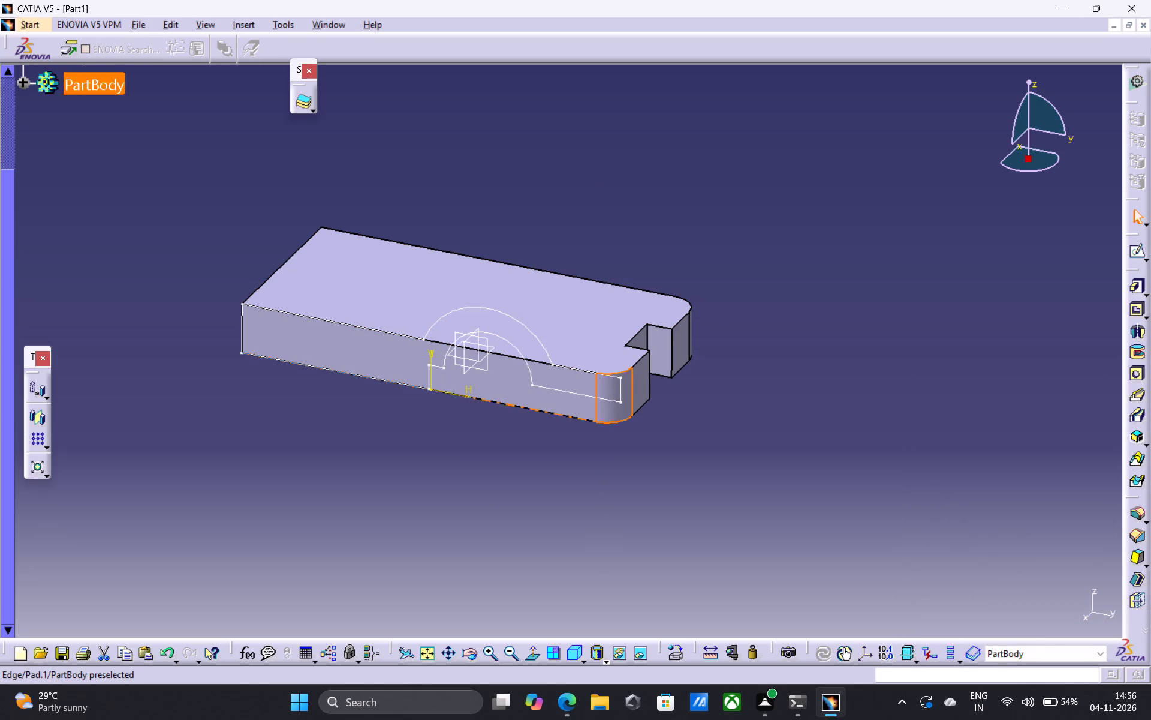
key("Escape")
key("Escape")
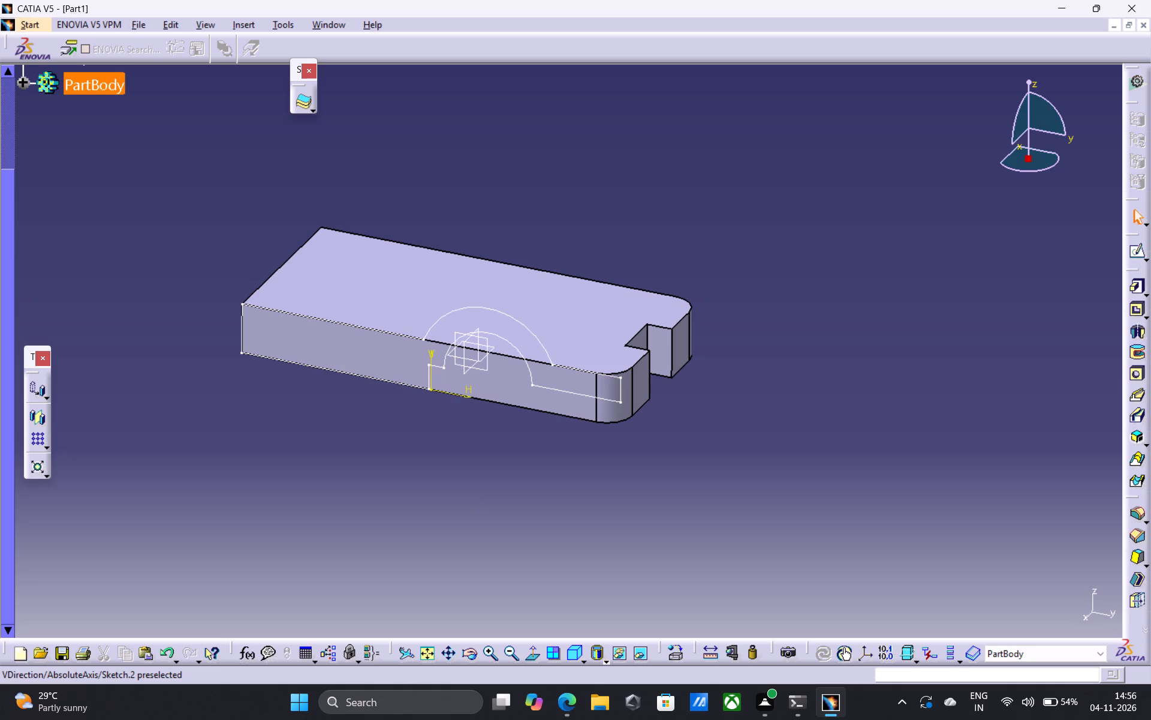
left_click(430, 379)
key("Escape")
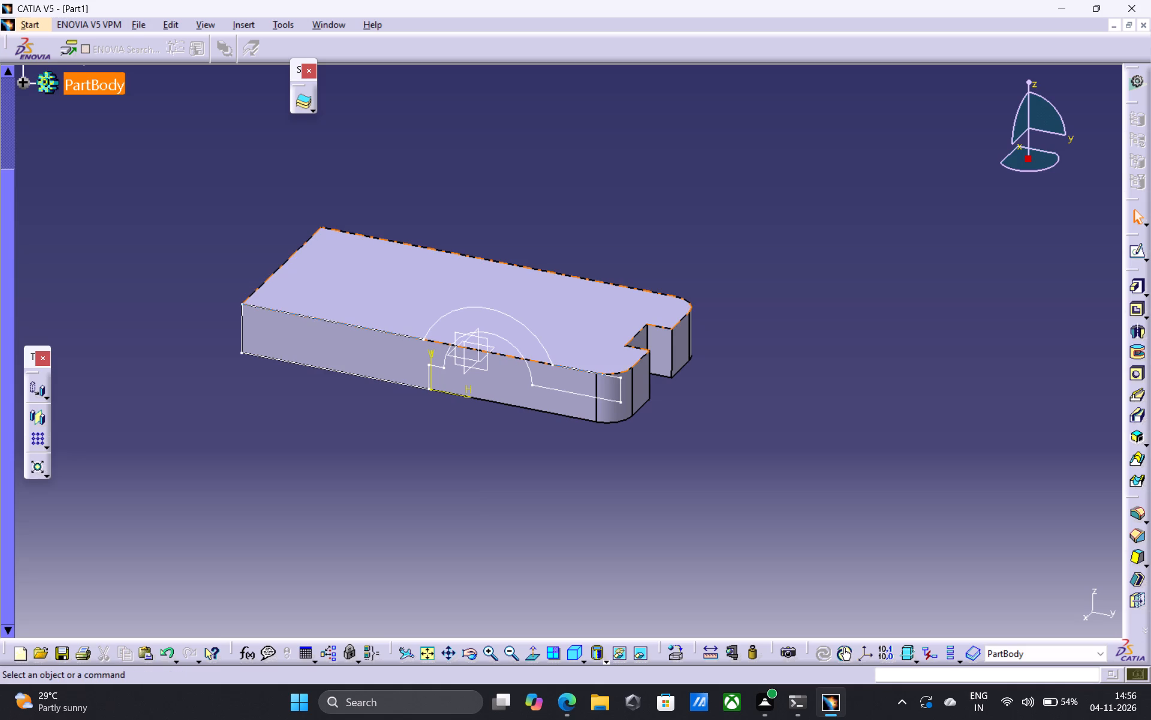
Pocket the stepped profile sketch 72 mm deep into the block with the side reversed.
left_click(508, 338)
left_click(1134, 307)
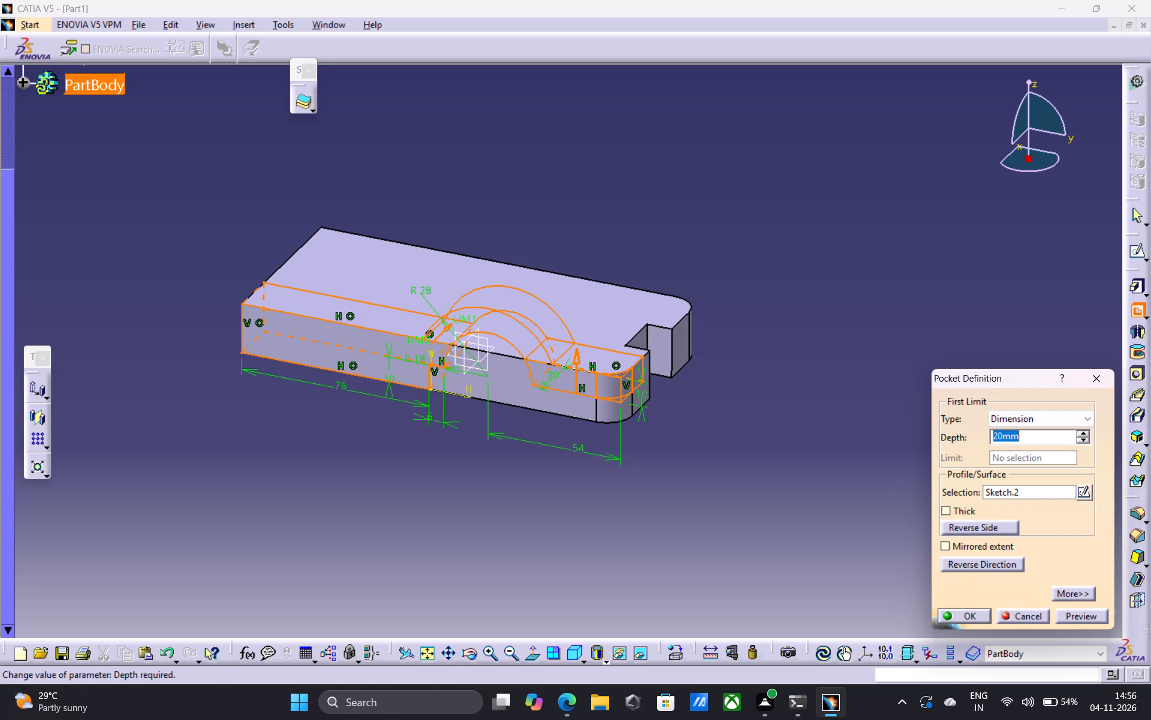
left_click(1083, 617)
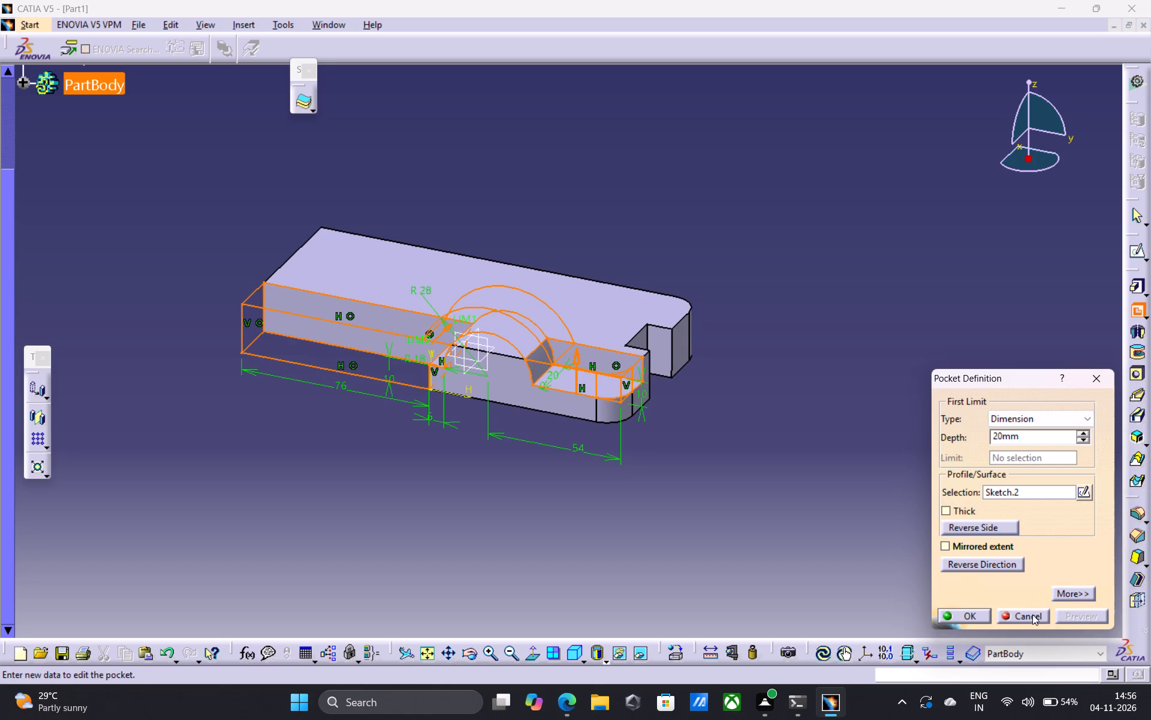
left_click(957, 532)
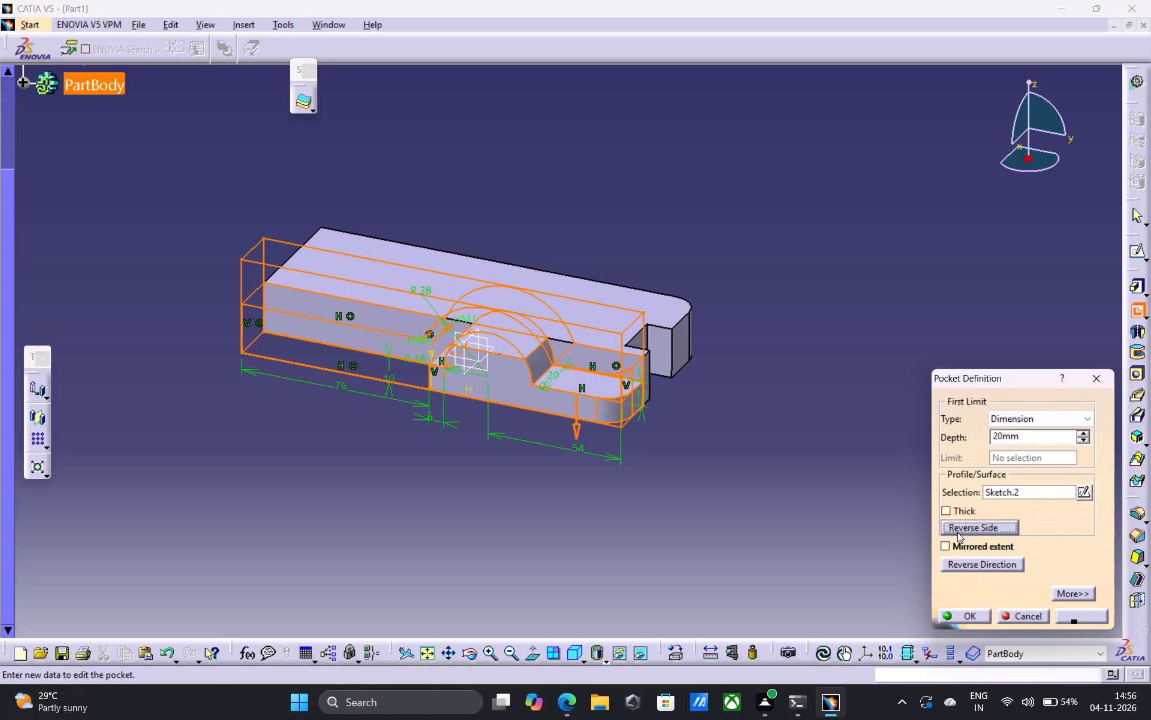
left_click(1093, 616)
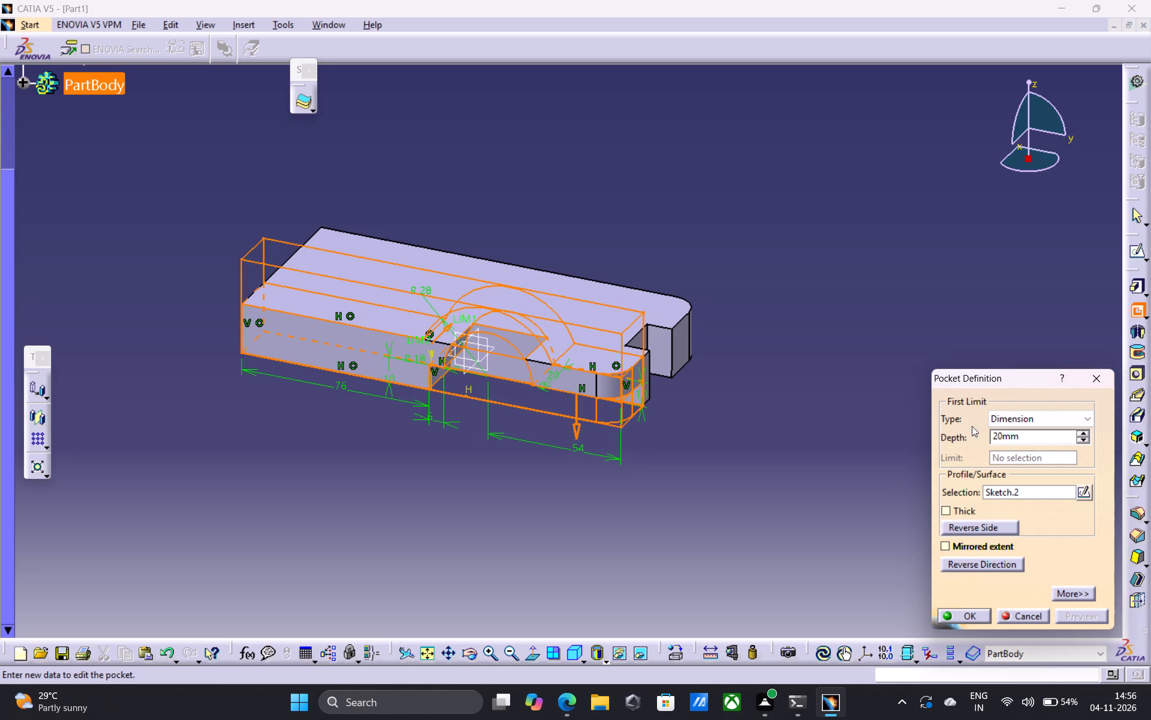
left_click(1003, 438)
key("BackSpace")
key("BackSpace")
key("BackSpace")
key("BackSpace")
type("72")
key("Return")
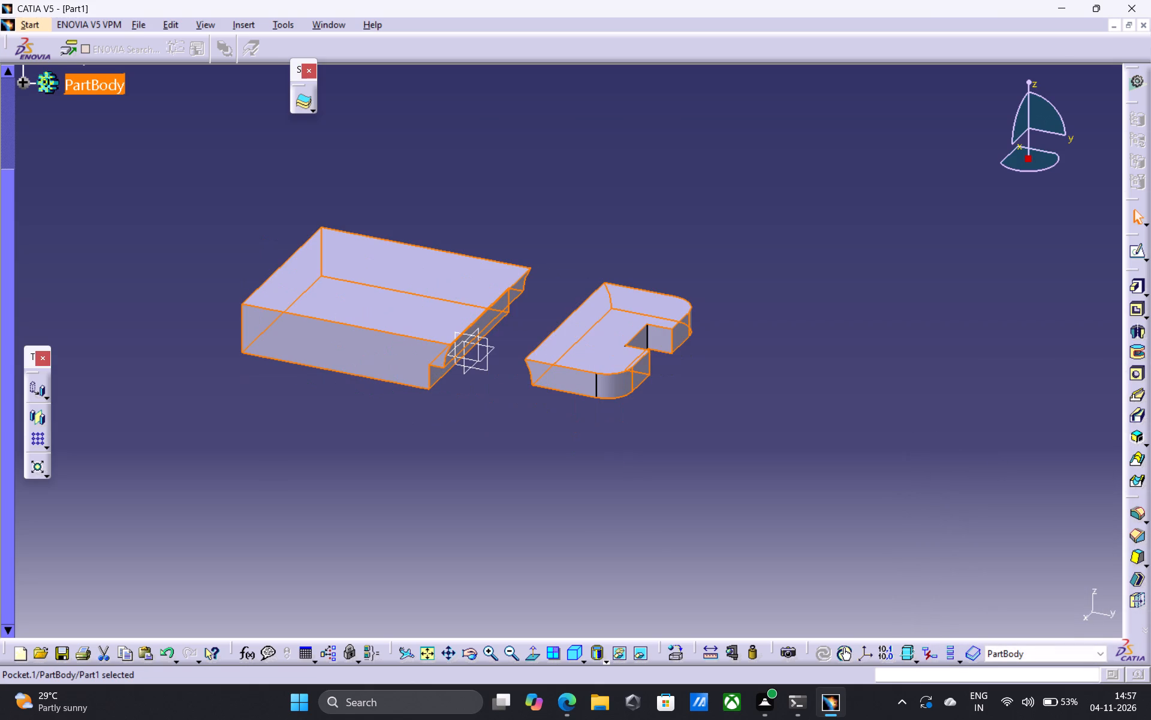
On the larger block's front face, sketch two concentric circles, about 10 mm and 19 mm in radius, in empty space beside the part.
left_click(352, 370)
left_click(352, 370)
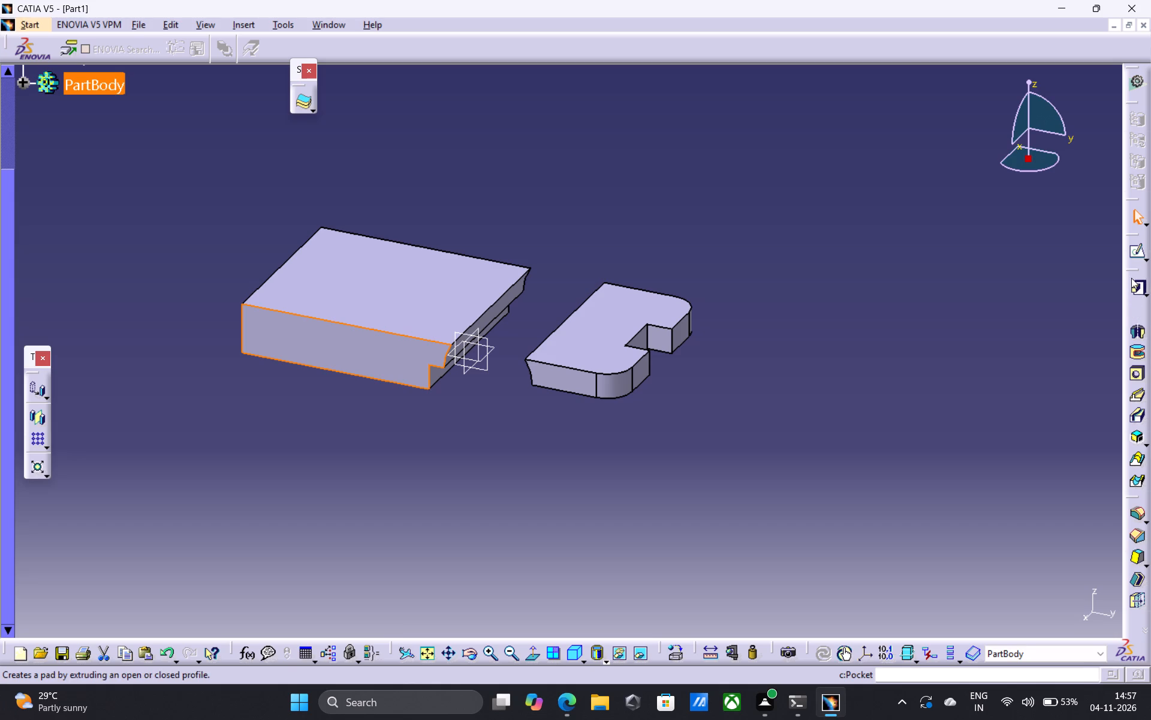
left_click(1137, 249)
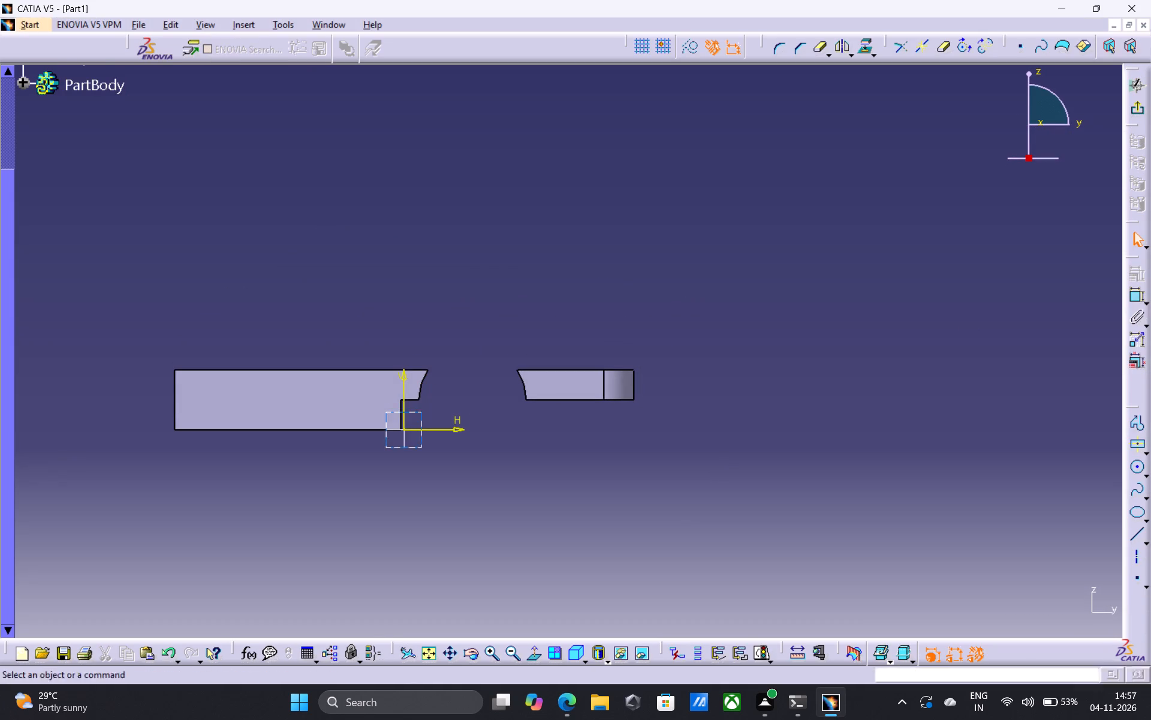
scroll(643, 471, "down", 1)
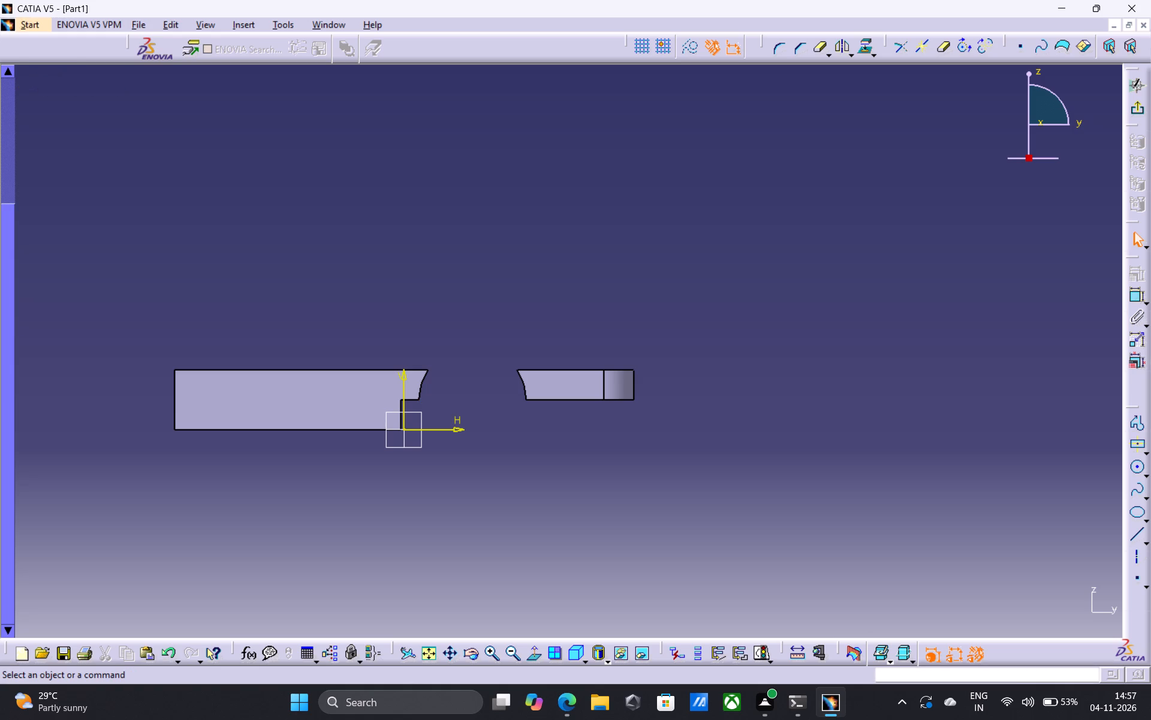
middle_click_drag(643, 471, 642, 466)
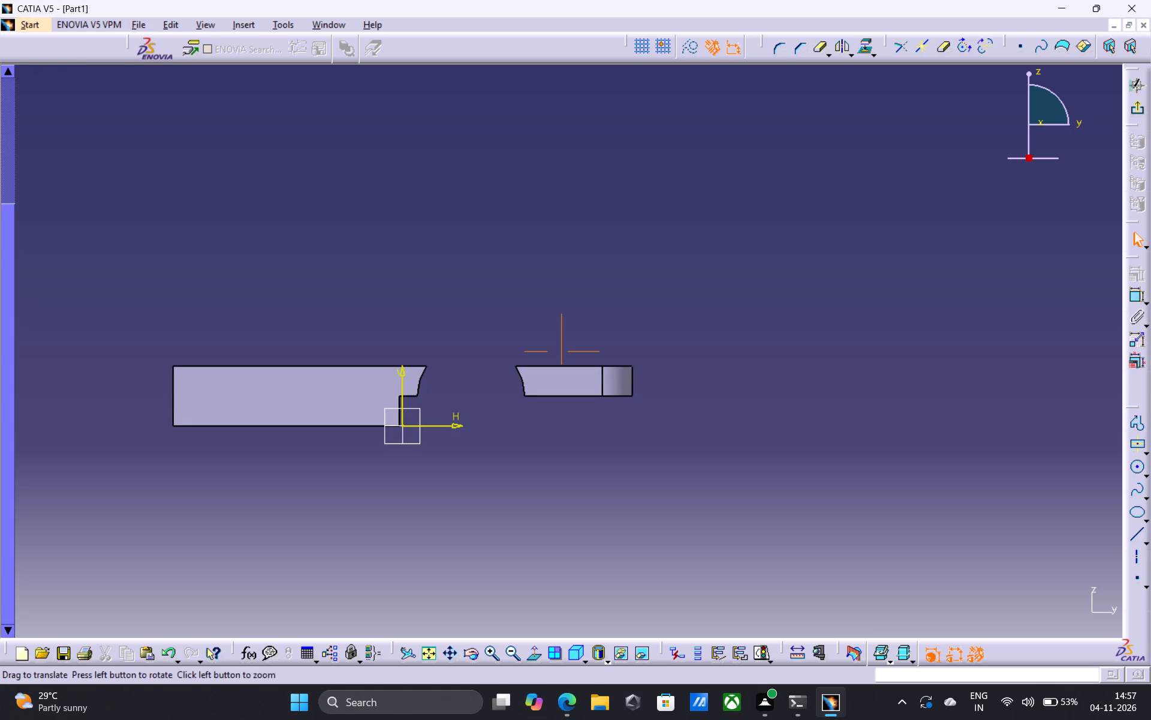
middle_click_drag(642, 466, 656, 326)
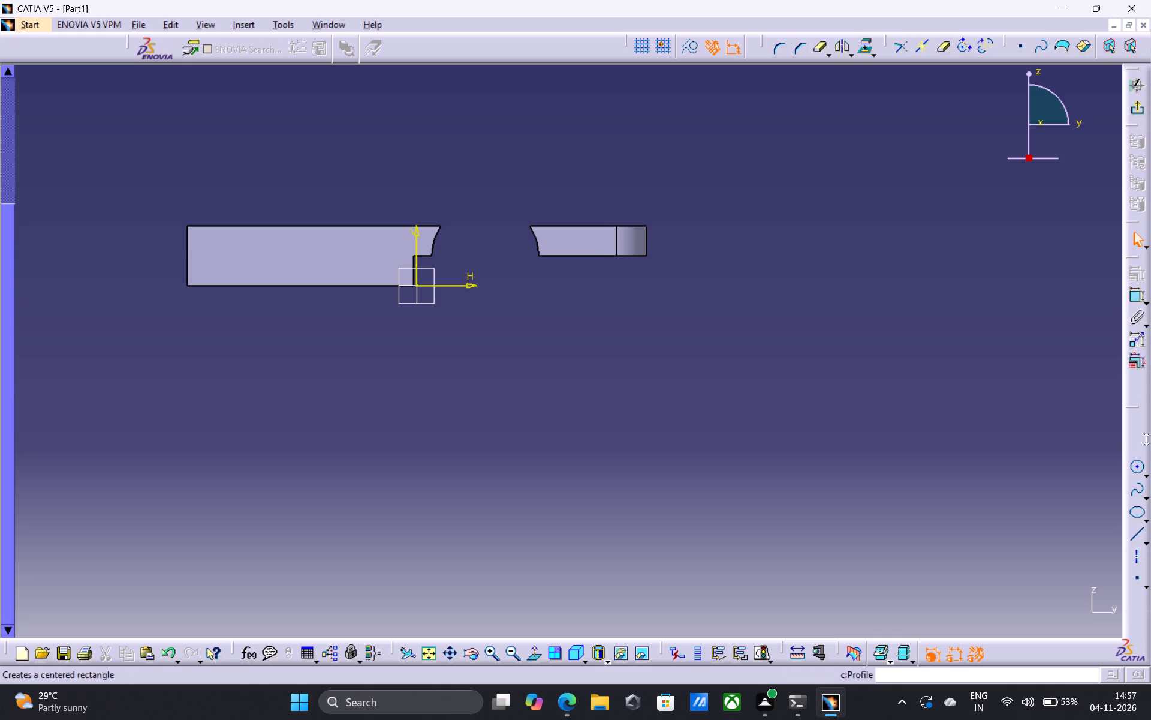
left_click_drag(1134, 463, 1131, 469)
left_click(924, 476)
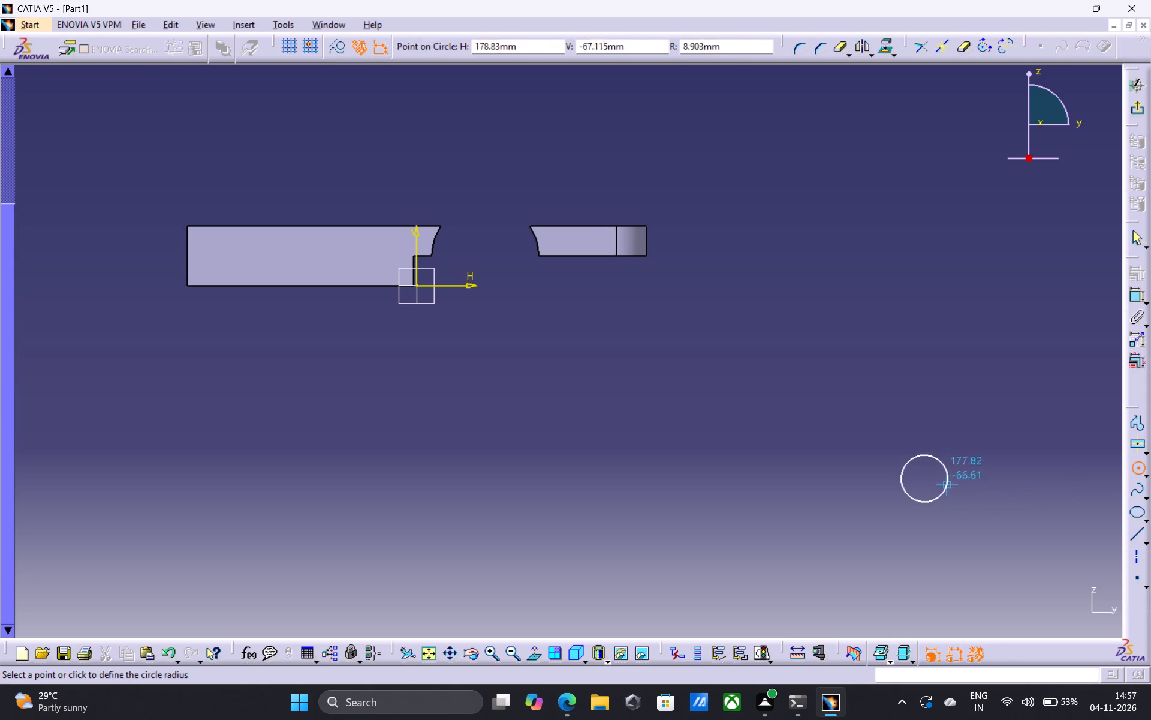
left_click(953, 487)
left_click(1134, 465)
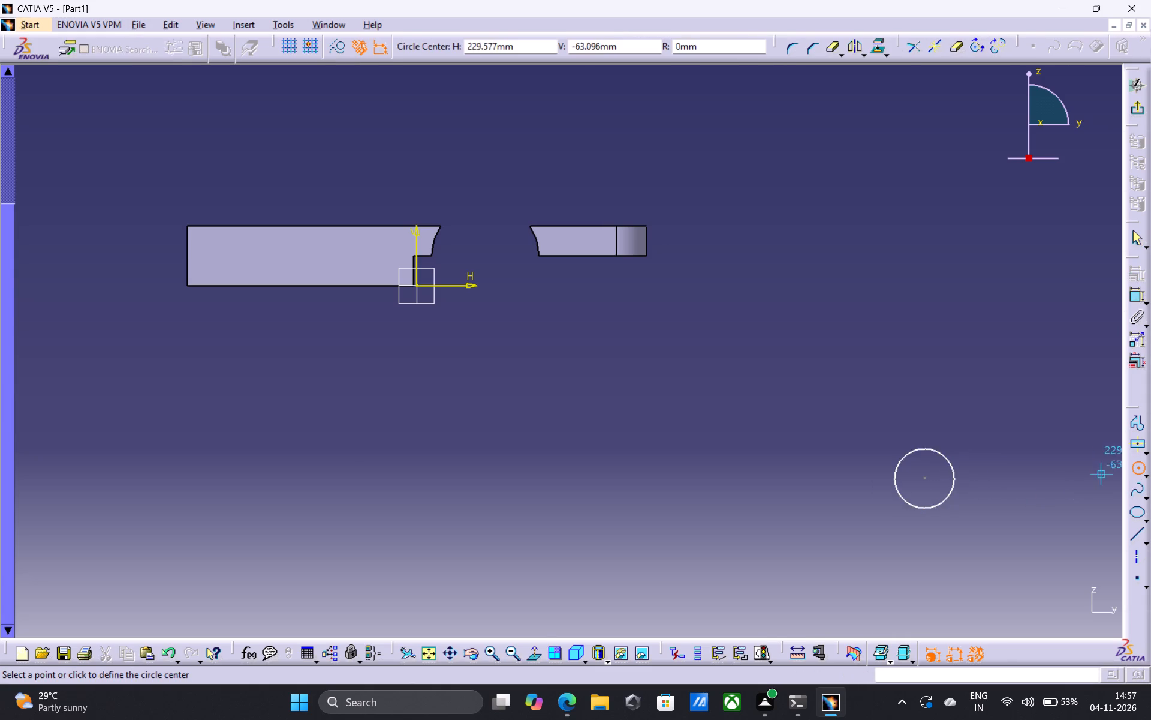
left_click(927, 479)
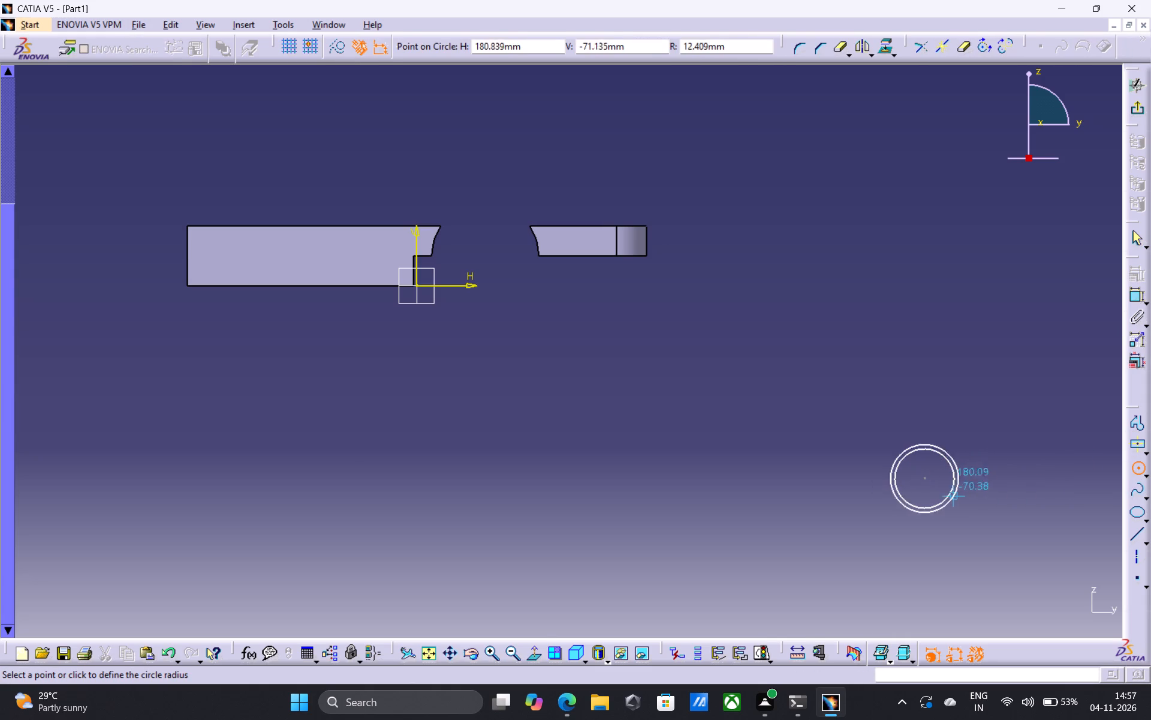
left_click(962, 504)
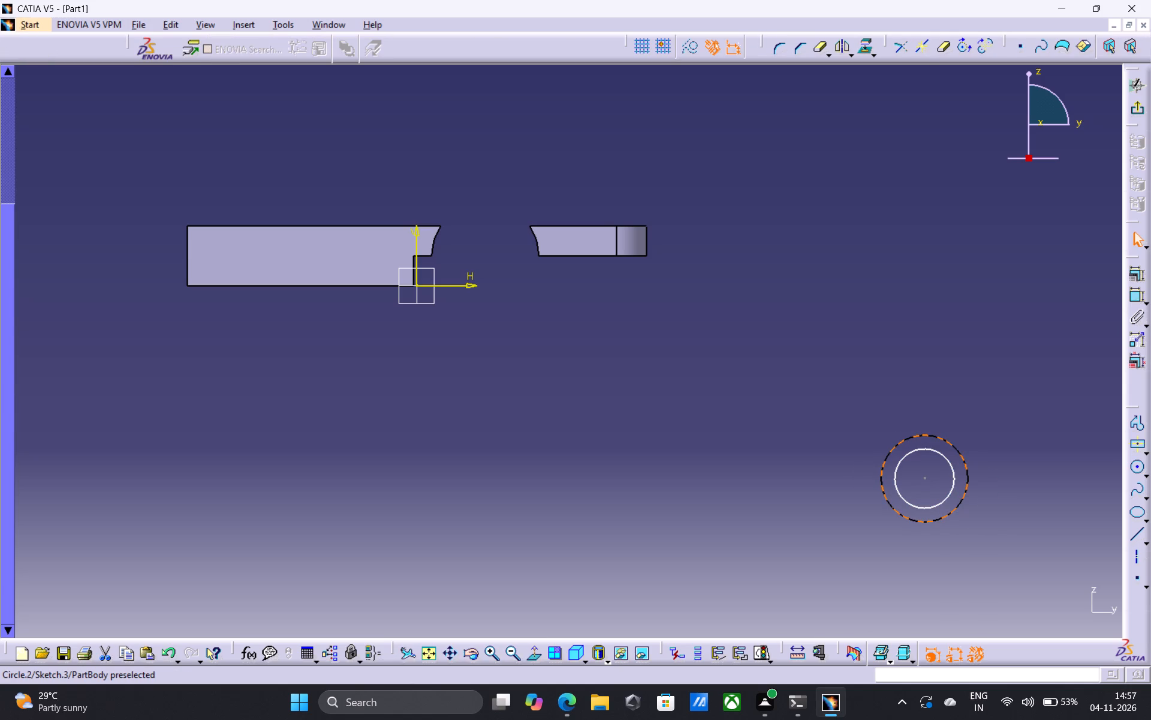
left_click_drag(921, 434, 897, 425)
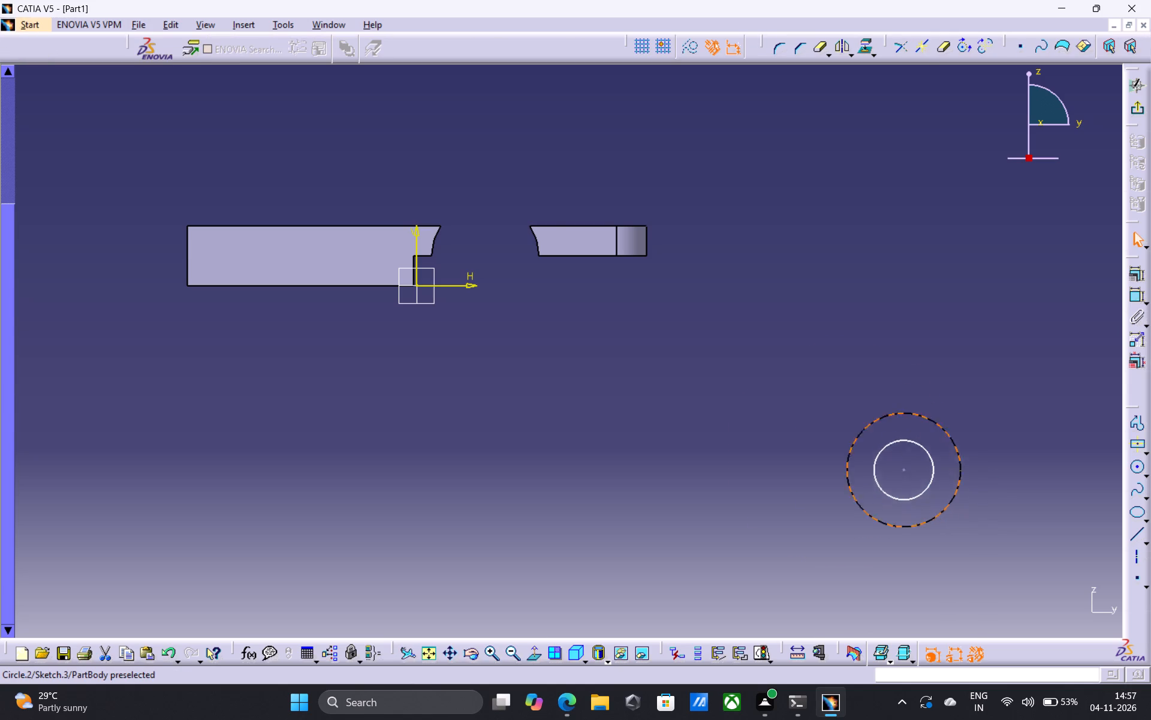
left_click_drag(897, 425, 906, 425)
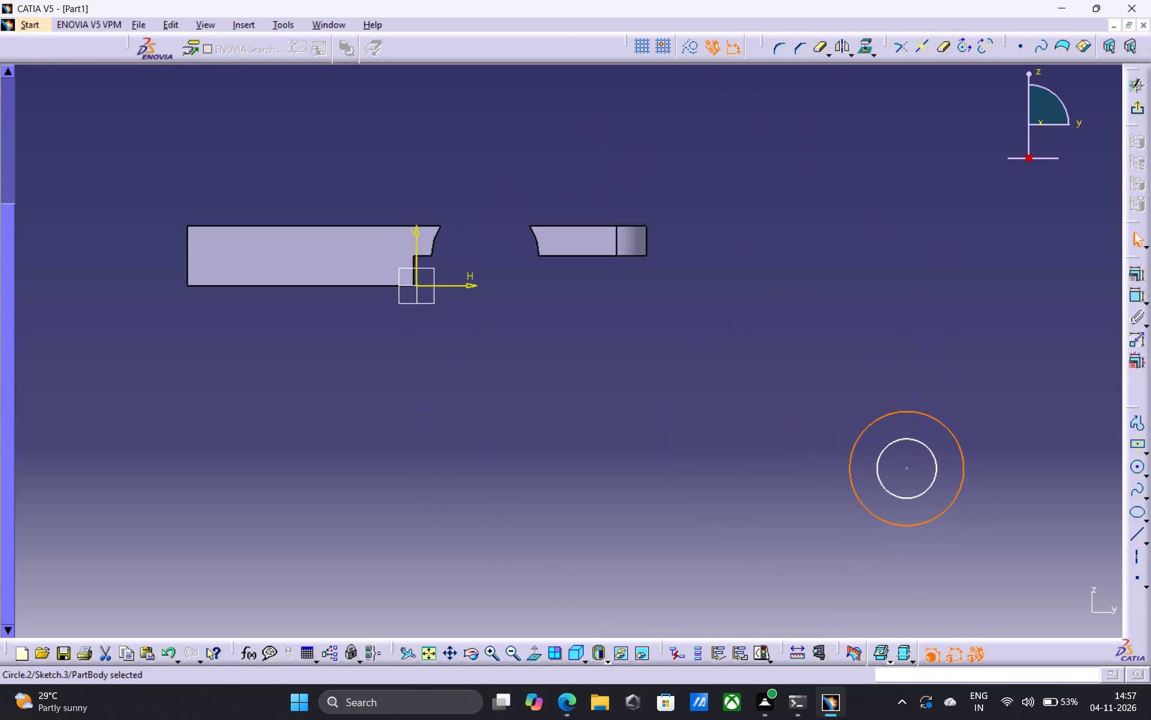
Dimension both circles, setting the inner radius to 18 mm and the outer radius to 28 mm.
double_click(1135, 298)
left_click(994, 395)
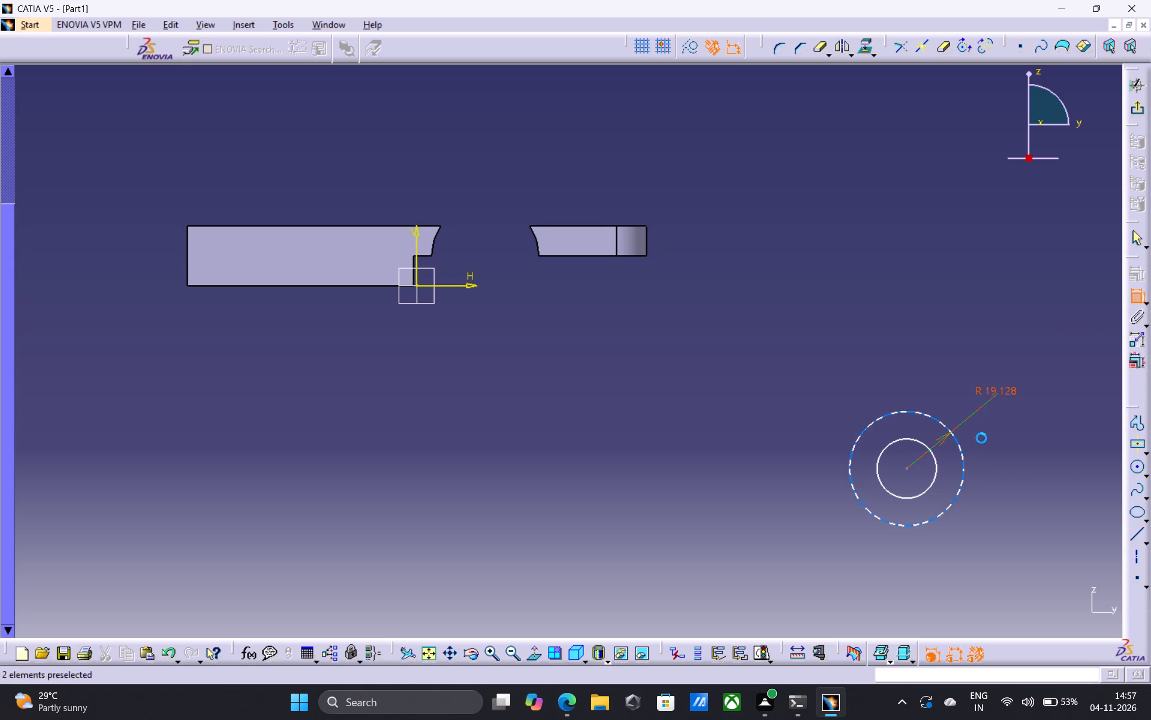
left_click_drag(927, 485, 950, 484)
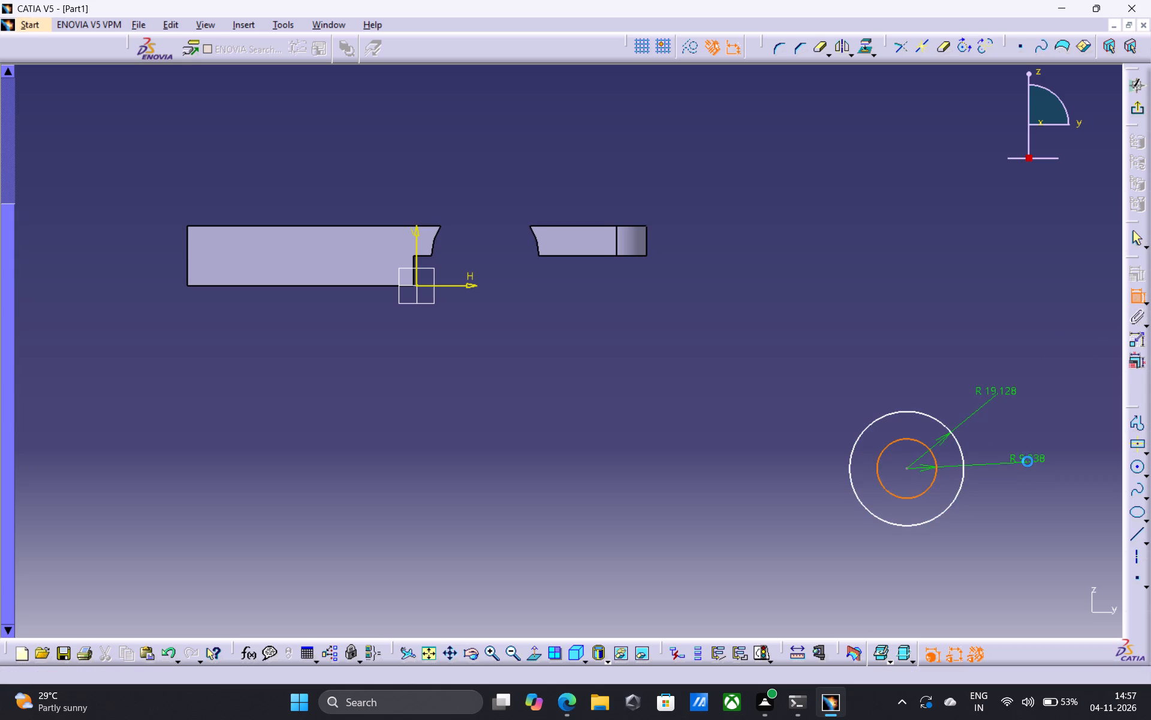
left_click(1028, 461)
double_click(1035, 451)
double_click(1031, 458)
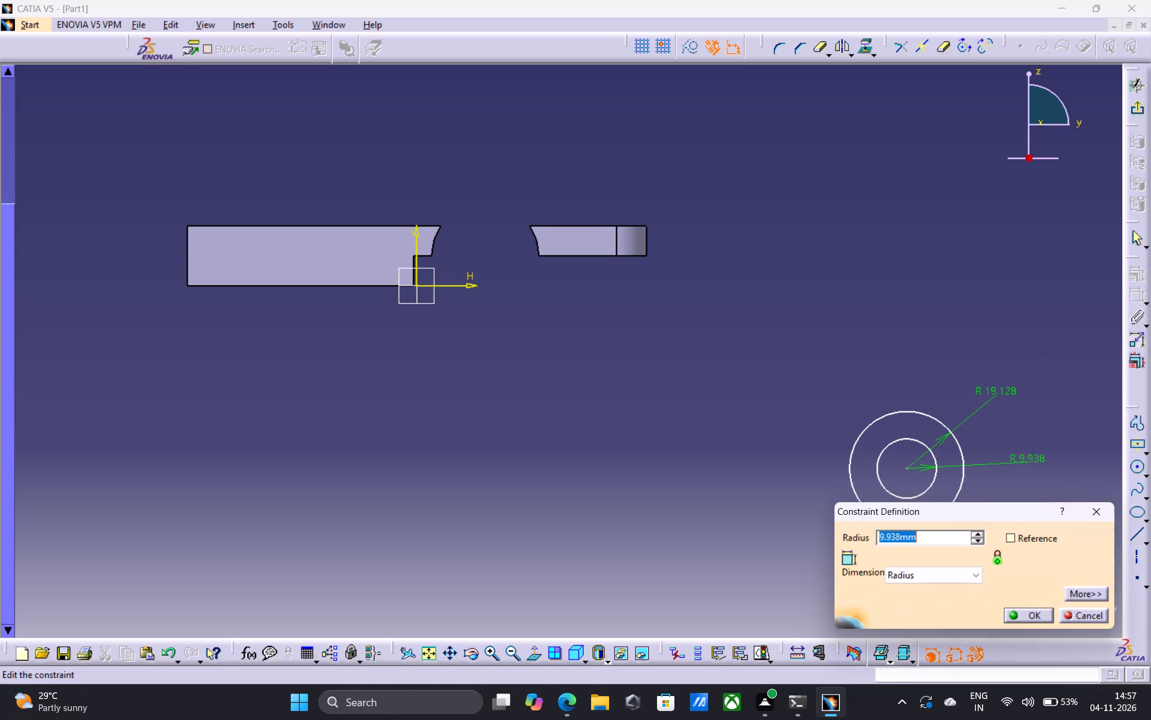
key("BackSpace")
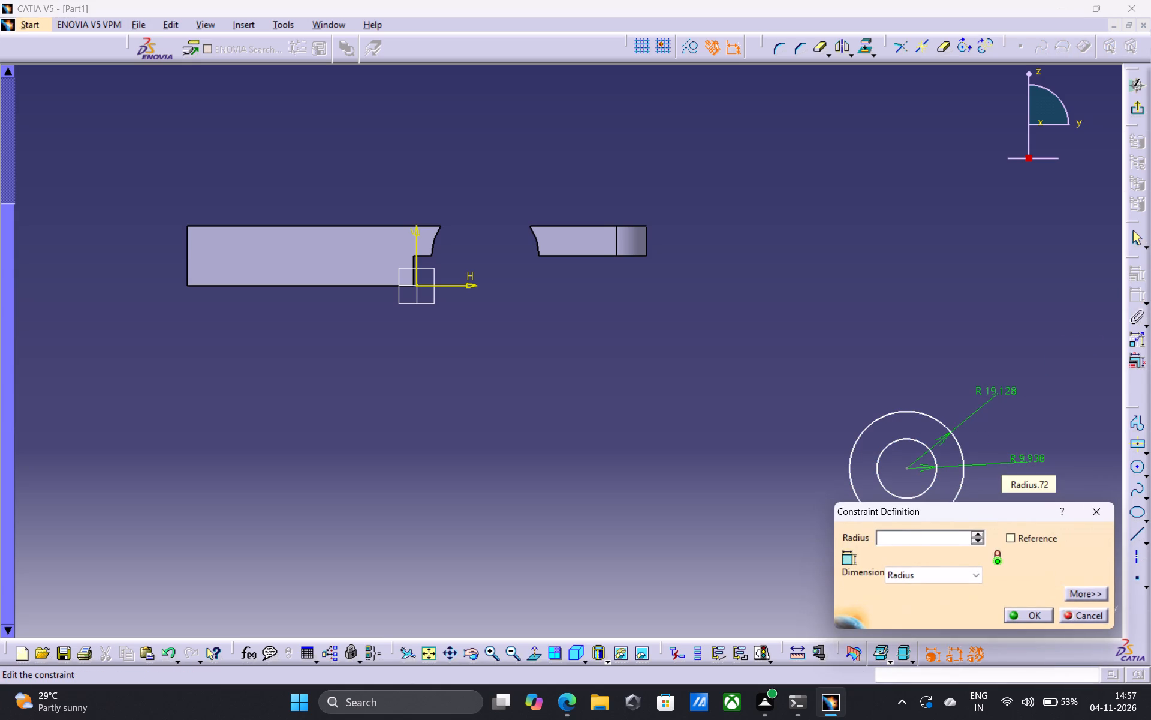
type("18")
key("Return")
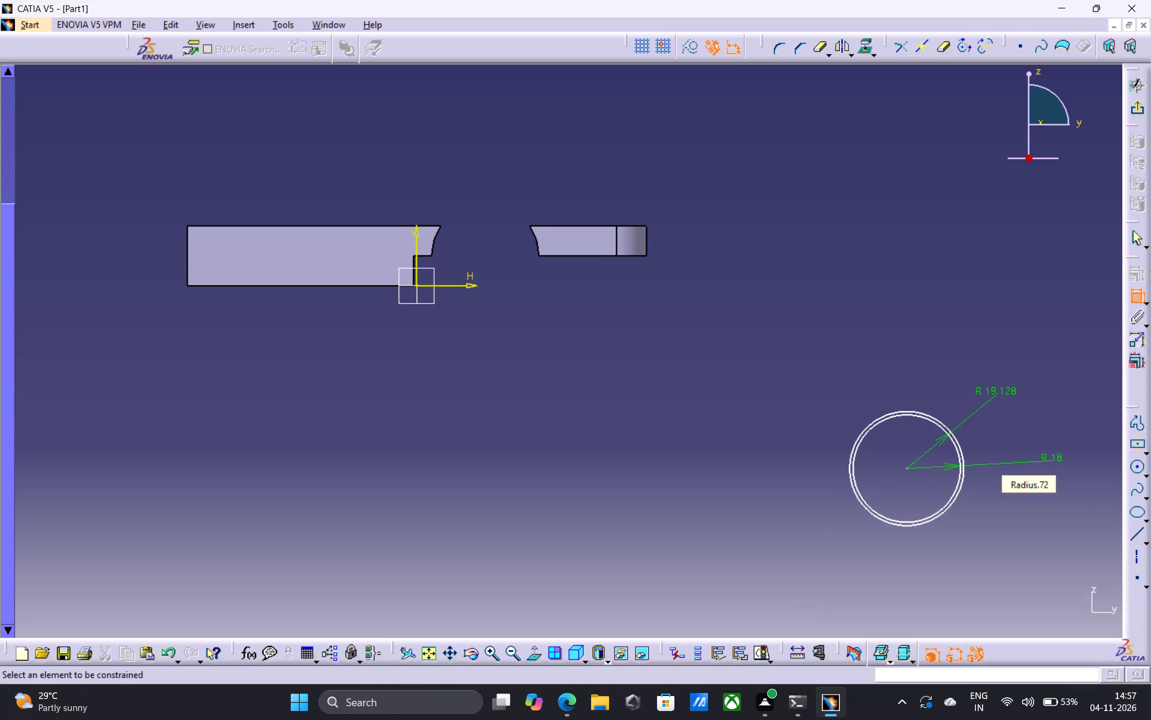
left_click(1009, 386)
left_click(1009, 386)
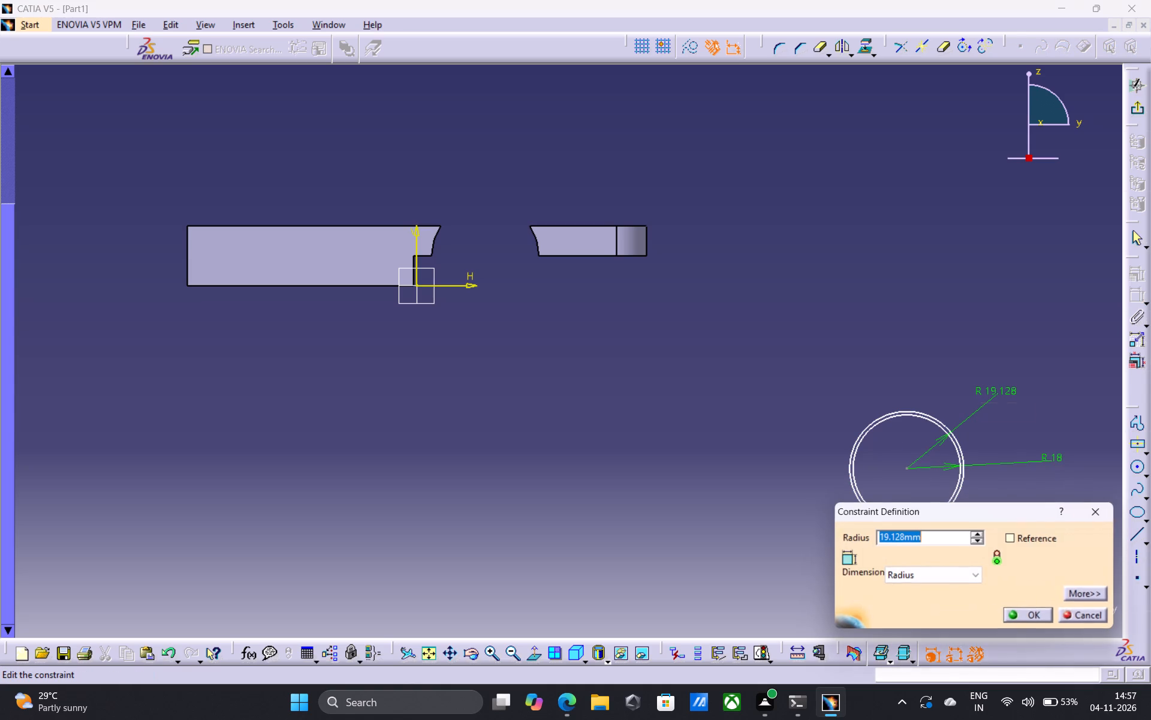
type("28")
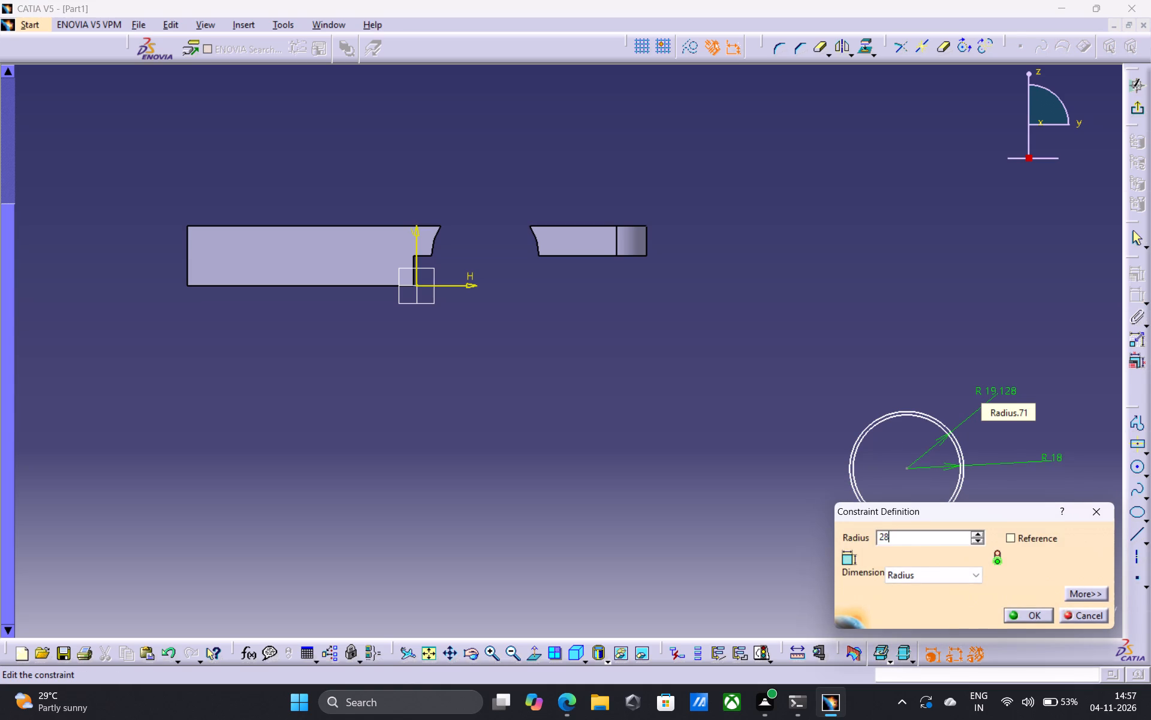
key("Return")
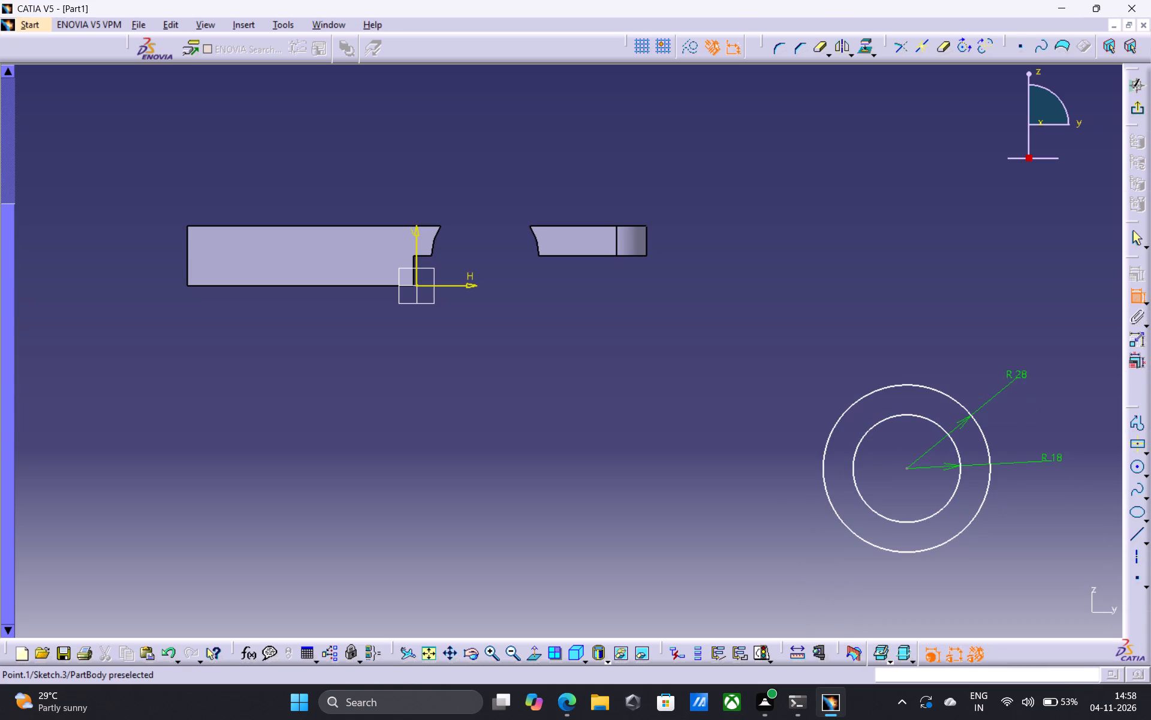
Move the concentric circles by their shared centre into the gap between the two solids, matching the inner circle to the curved end faces.
left_click_drag(907, 469, 853, 439)
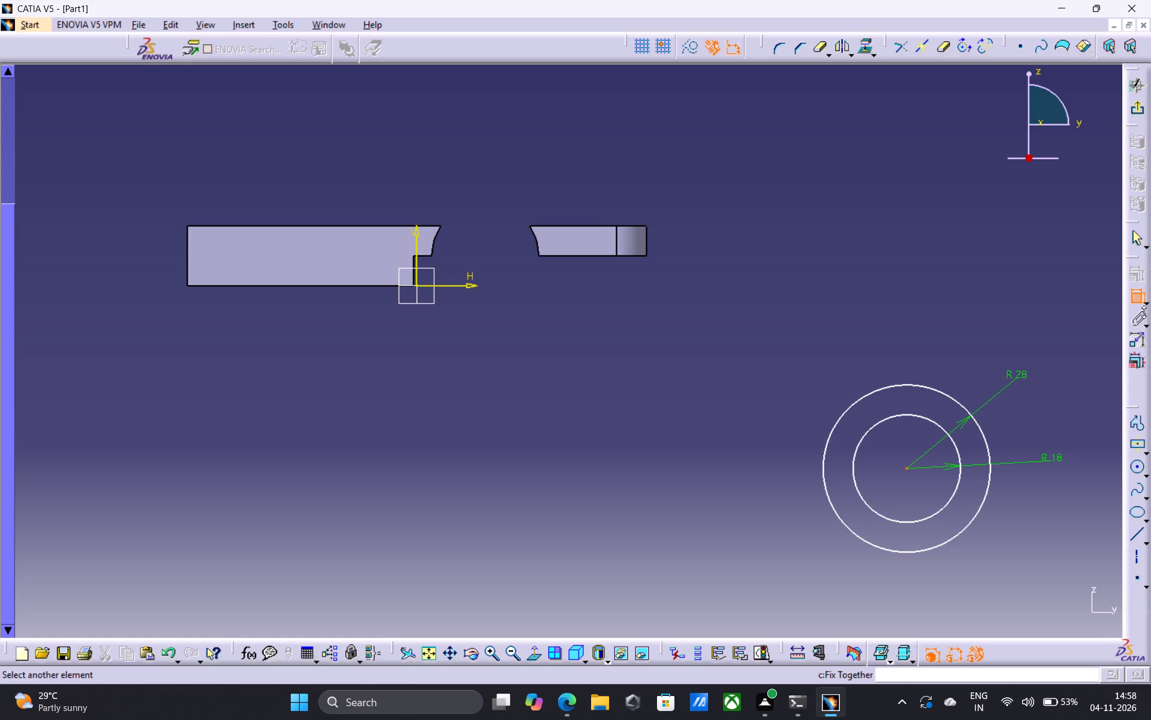
left_click(1135, 294)
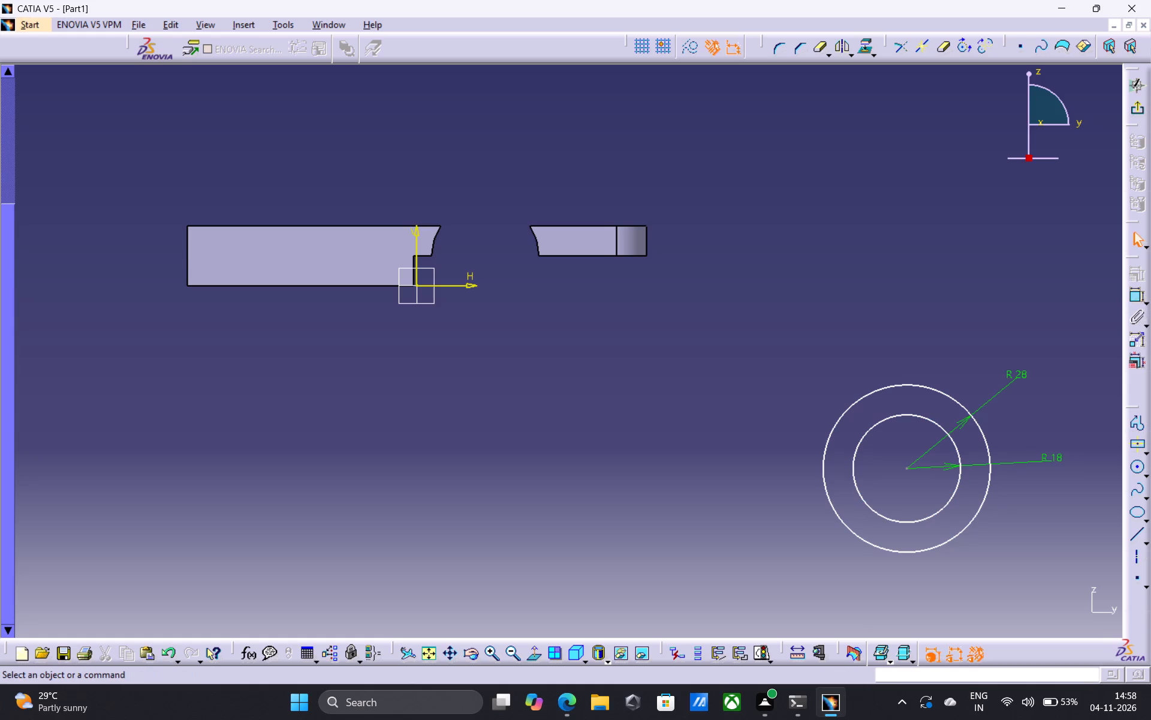
left_click_drag(906, 468, 797, 381)
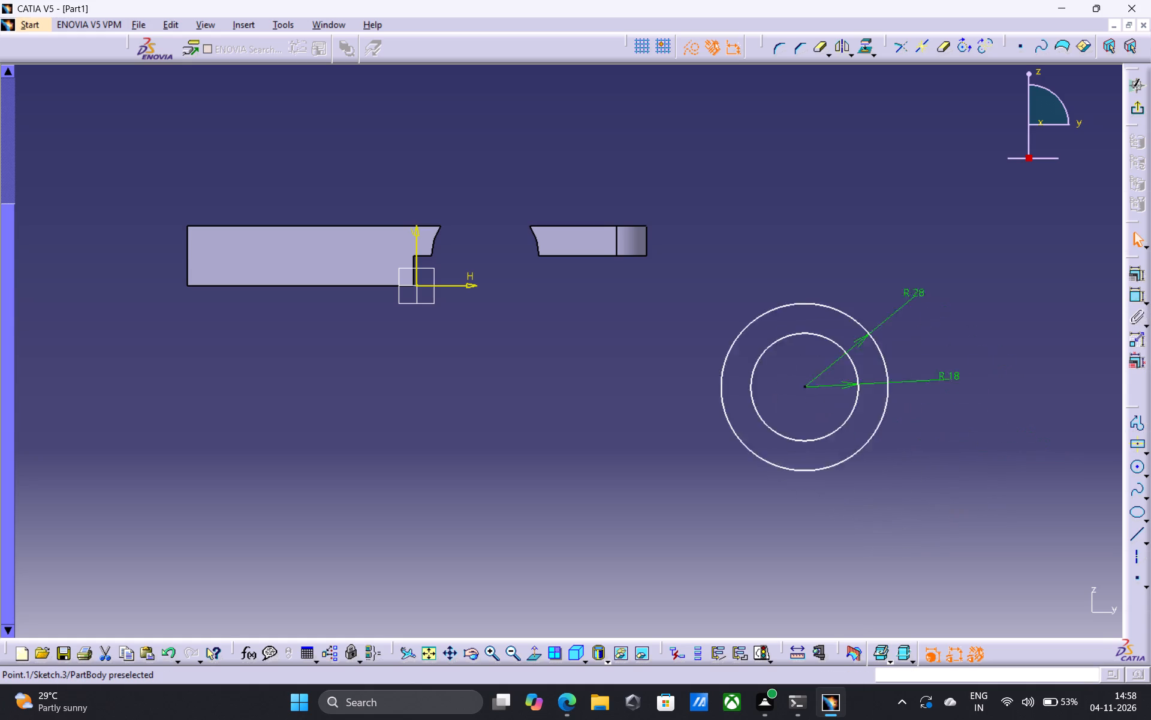
left_click_drag(797, 381, 516, 239)
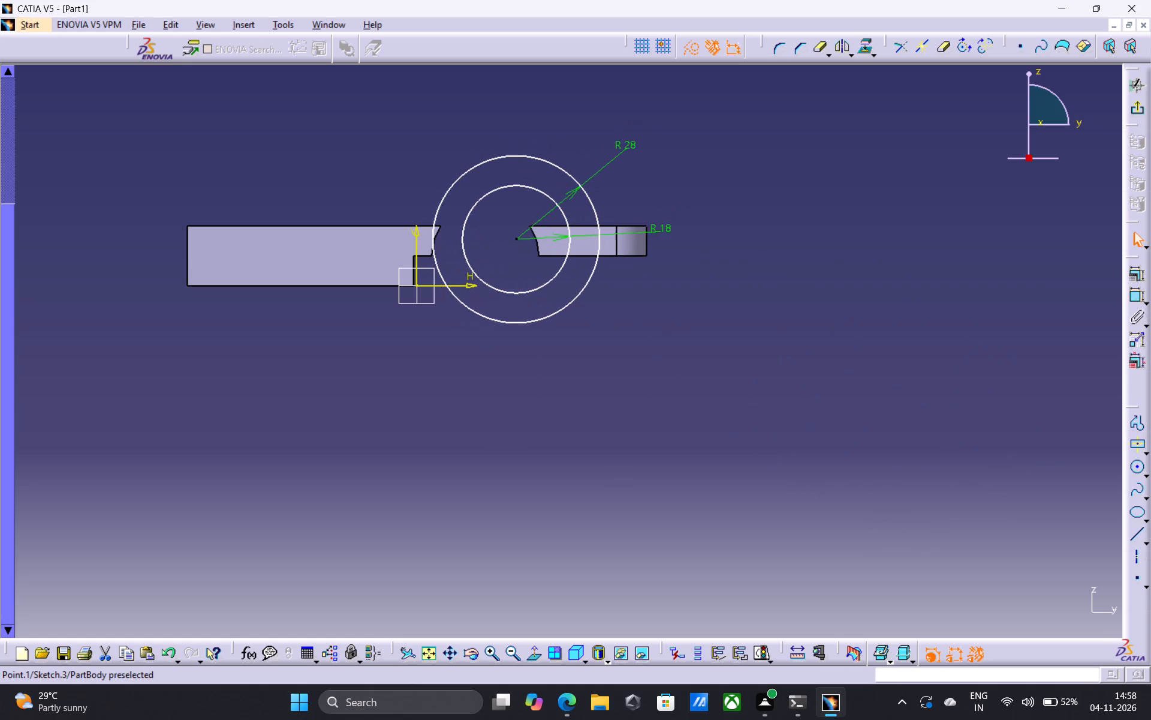
left_click_drag(516, 239, 488, 264)
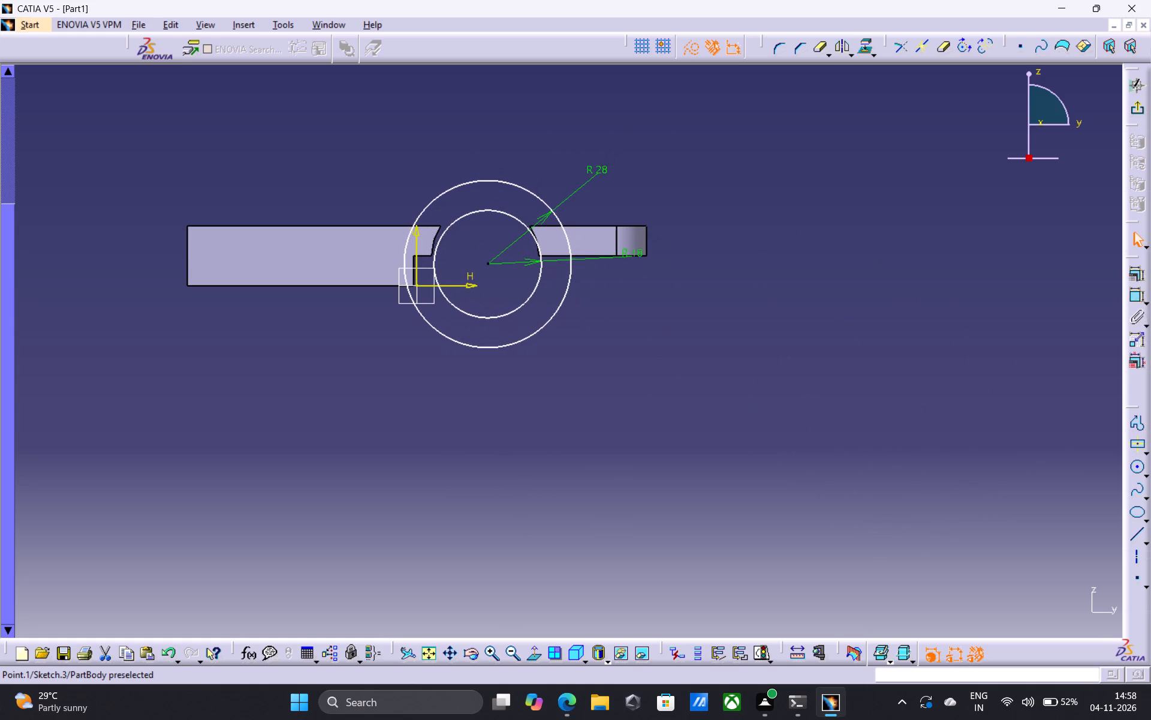
left_click_drag(488, 264, 486, 255)
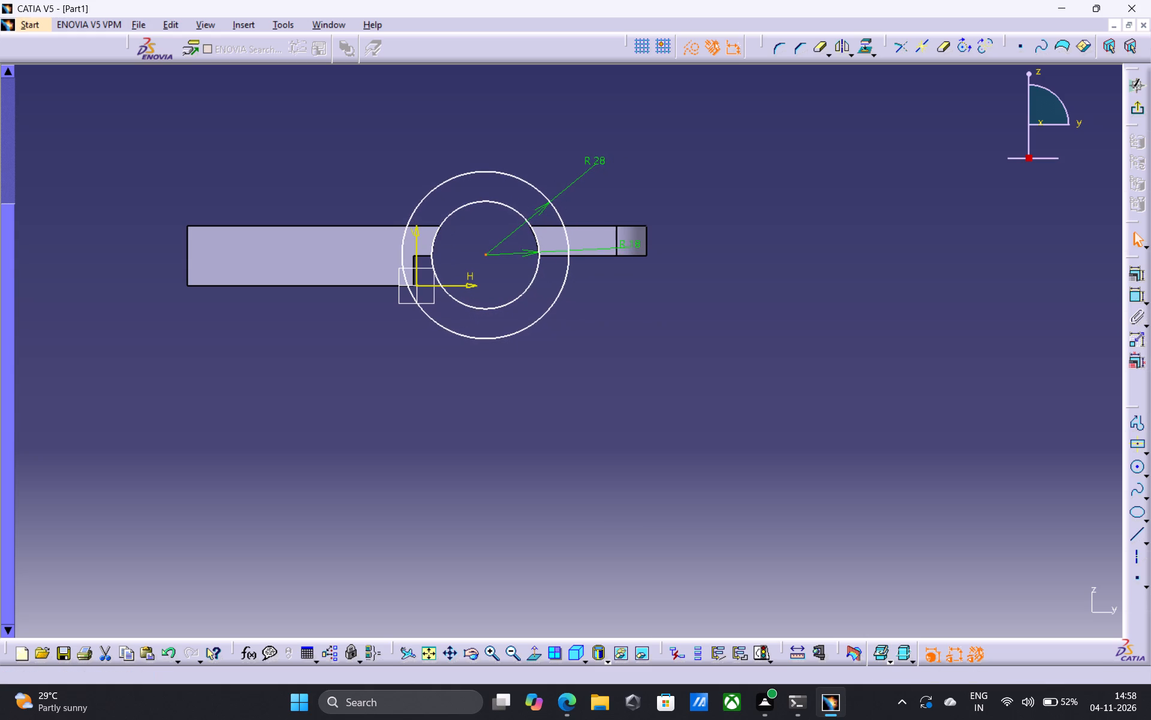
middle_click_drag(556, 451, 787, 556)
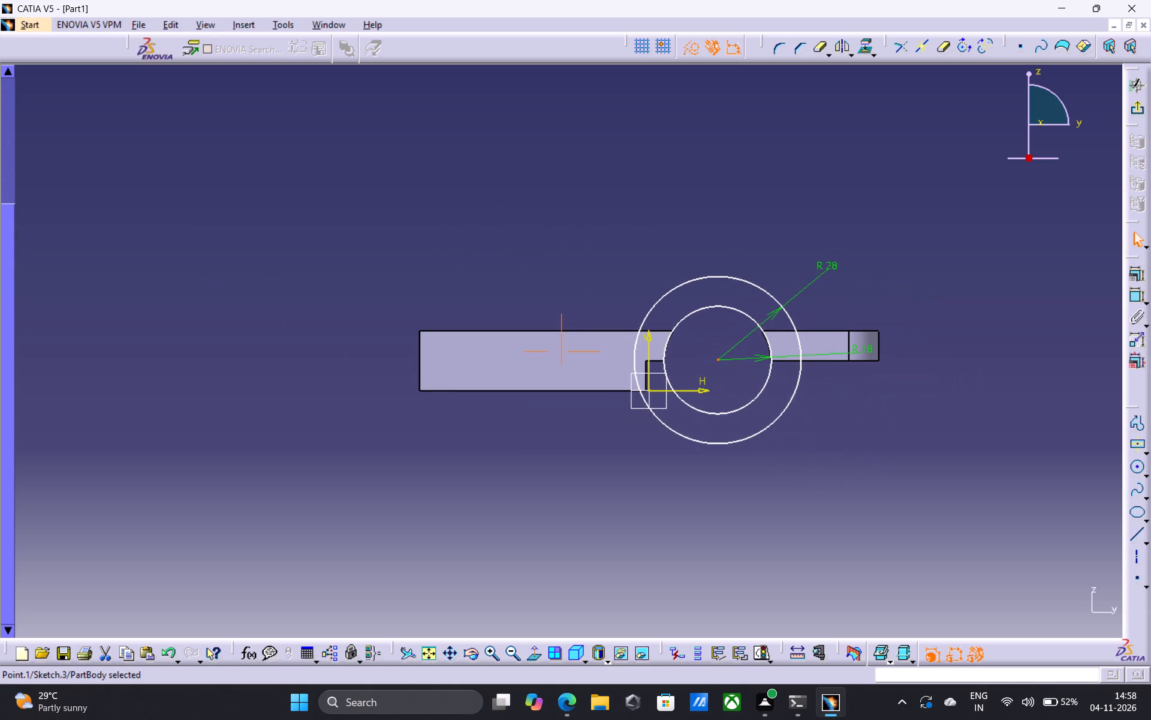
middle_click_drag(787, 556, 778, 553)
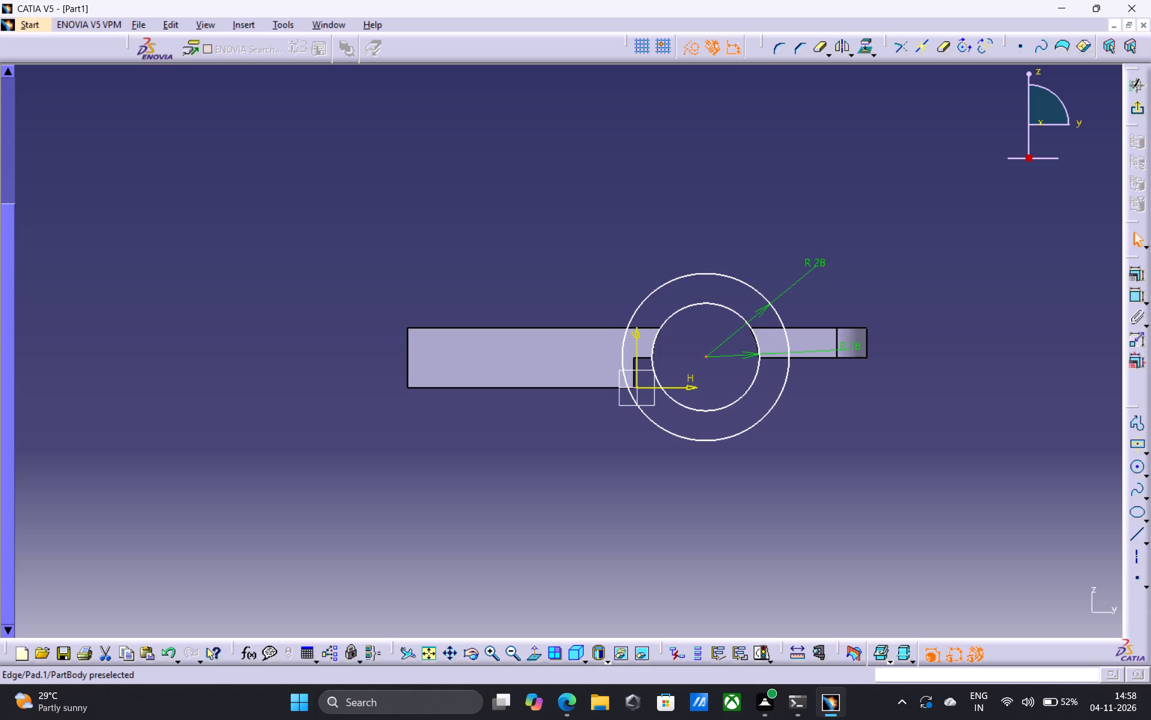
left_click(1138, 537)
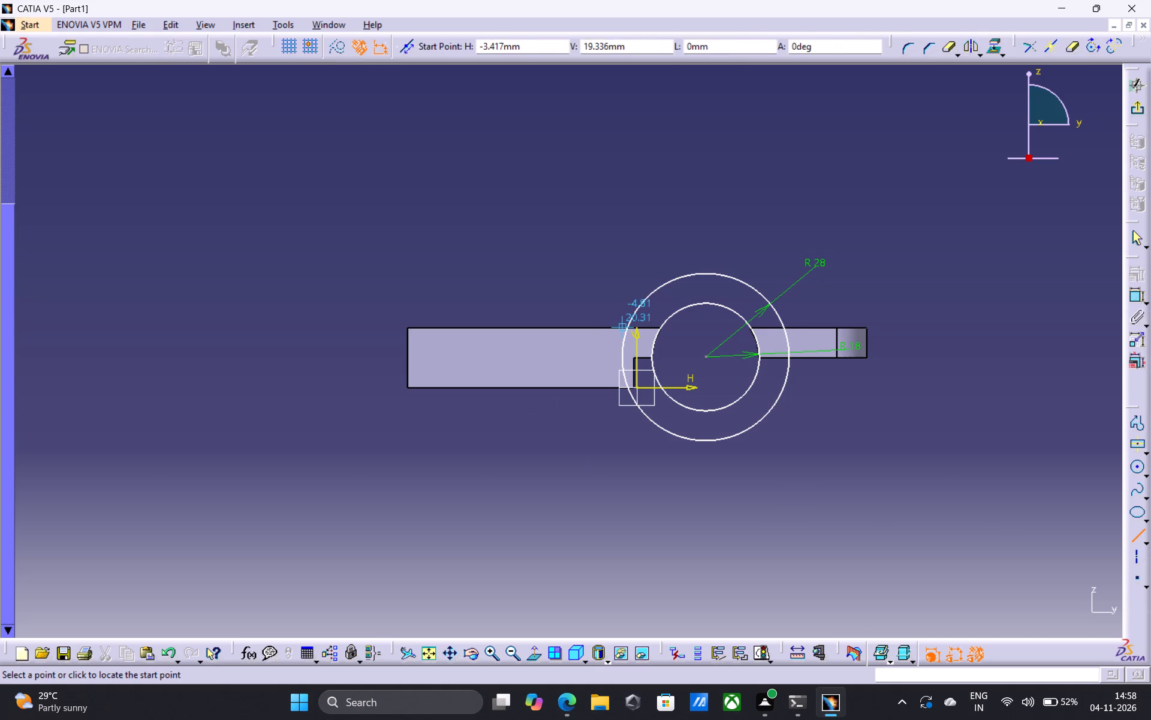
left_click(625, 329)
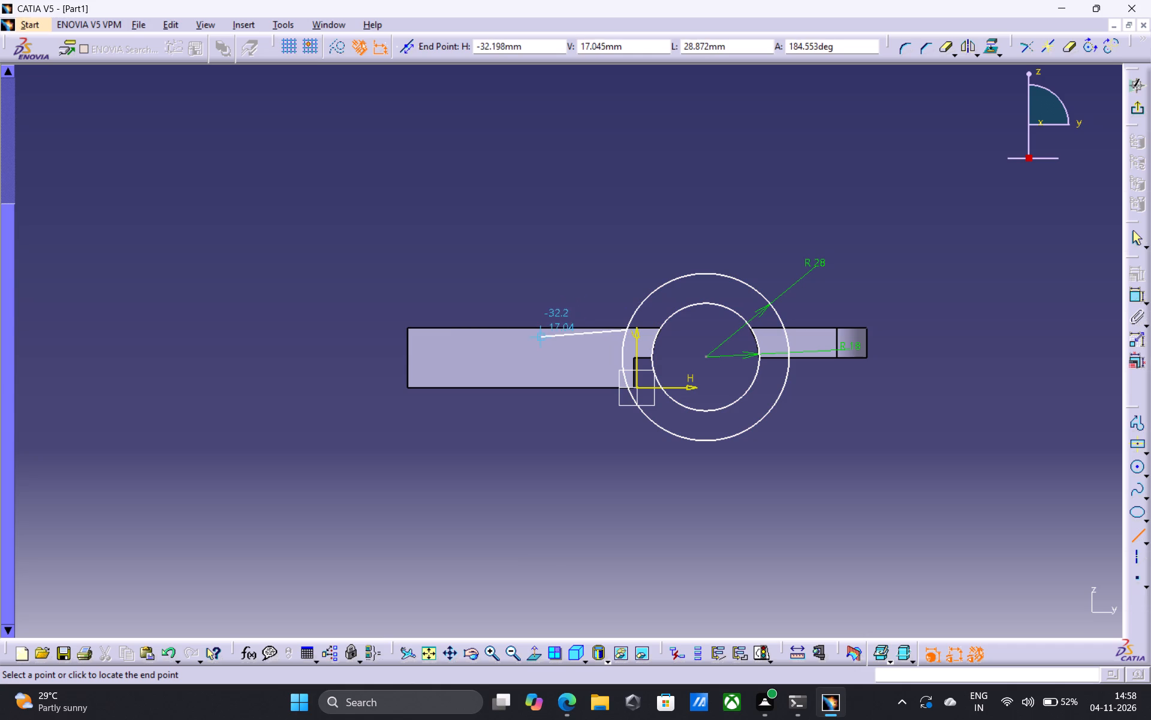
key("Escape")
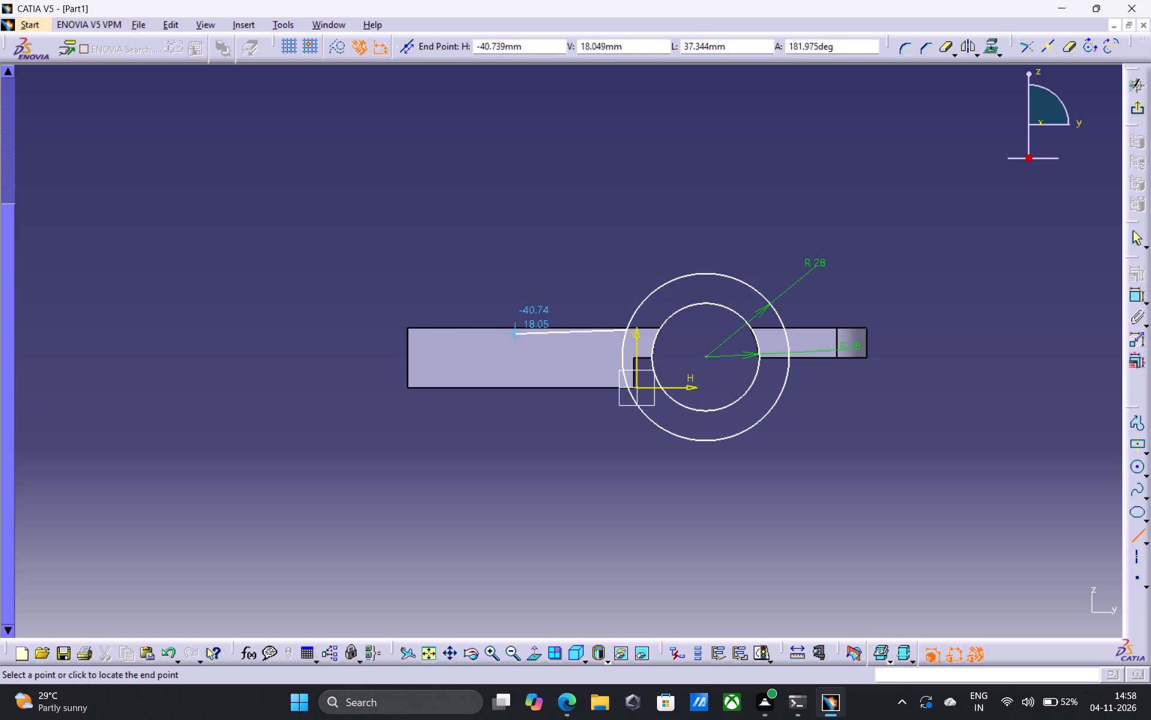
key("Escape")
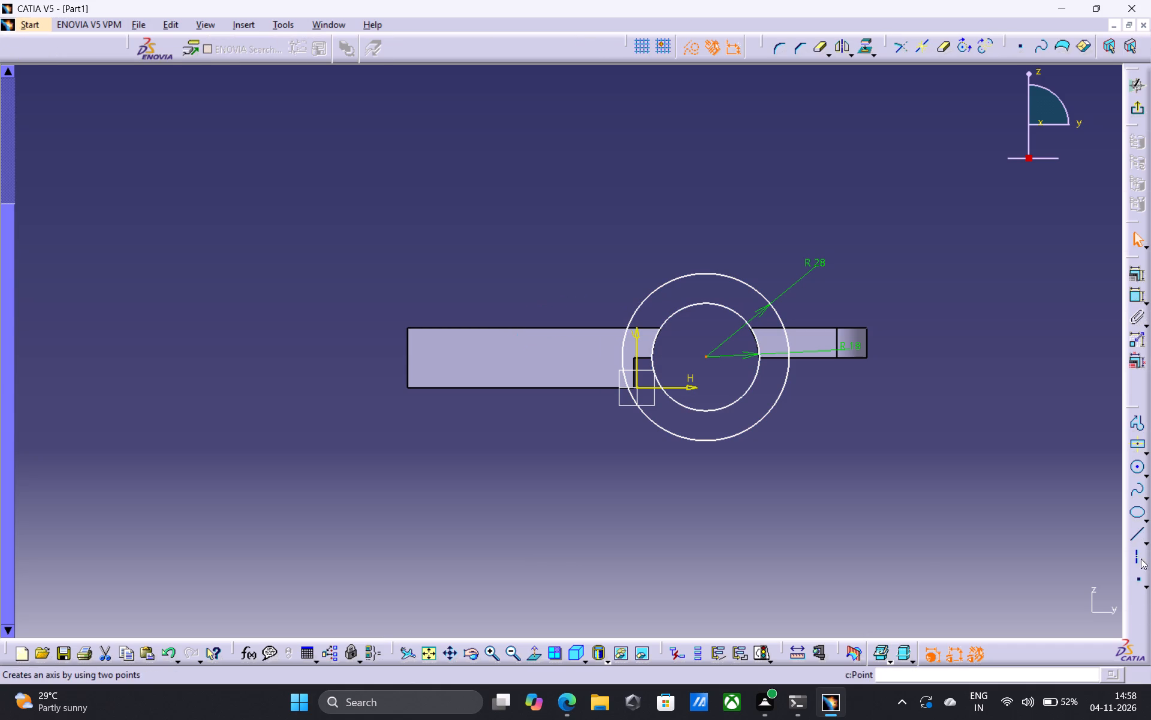
Sketch a horizontal line about 34 mm long from the outer circle across the notched piece to just past its far end.
left_click(1139, 535)
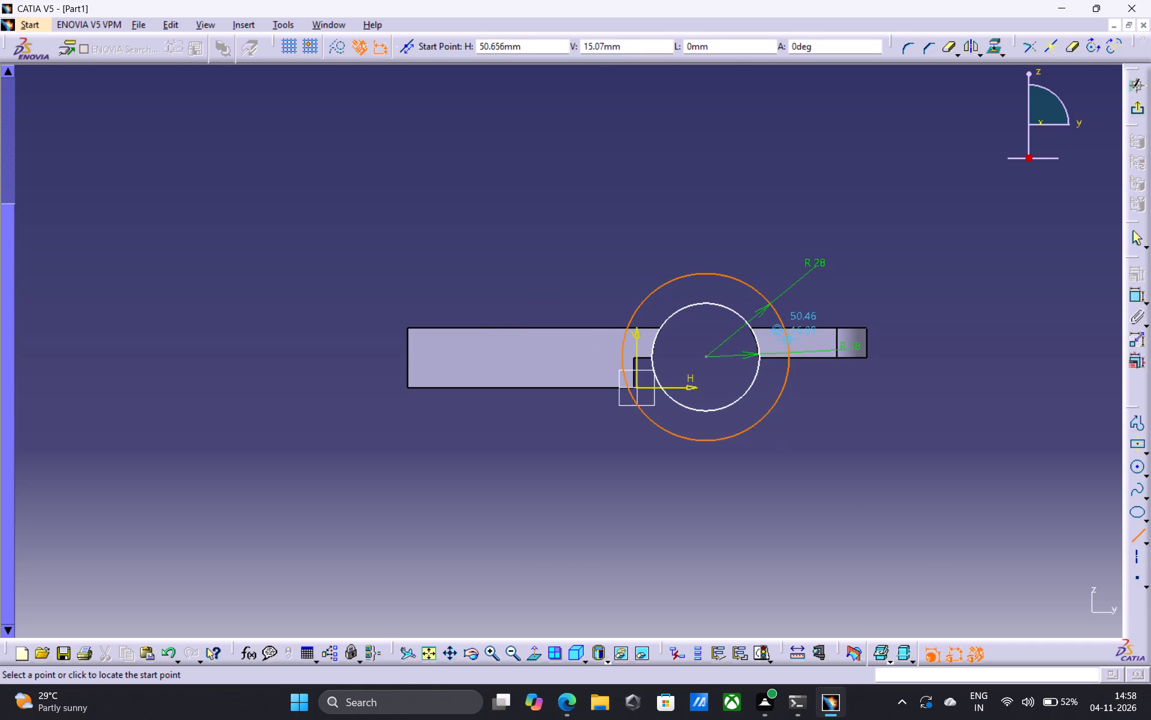
left_click(788, 341)
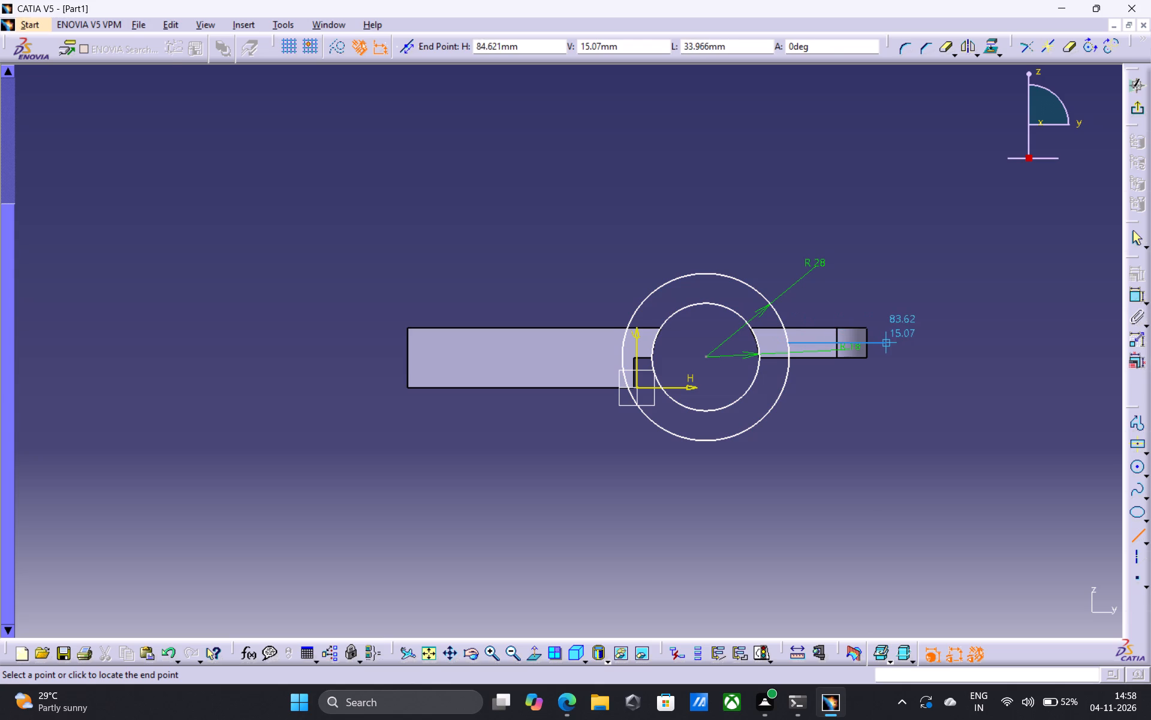
left_click(889, 341)
key("Escape")
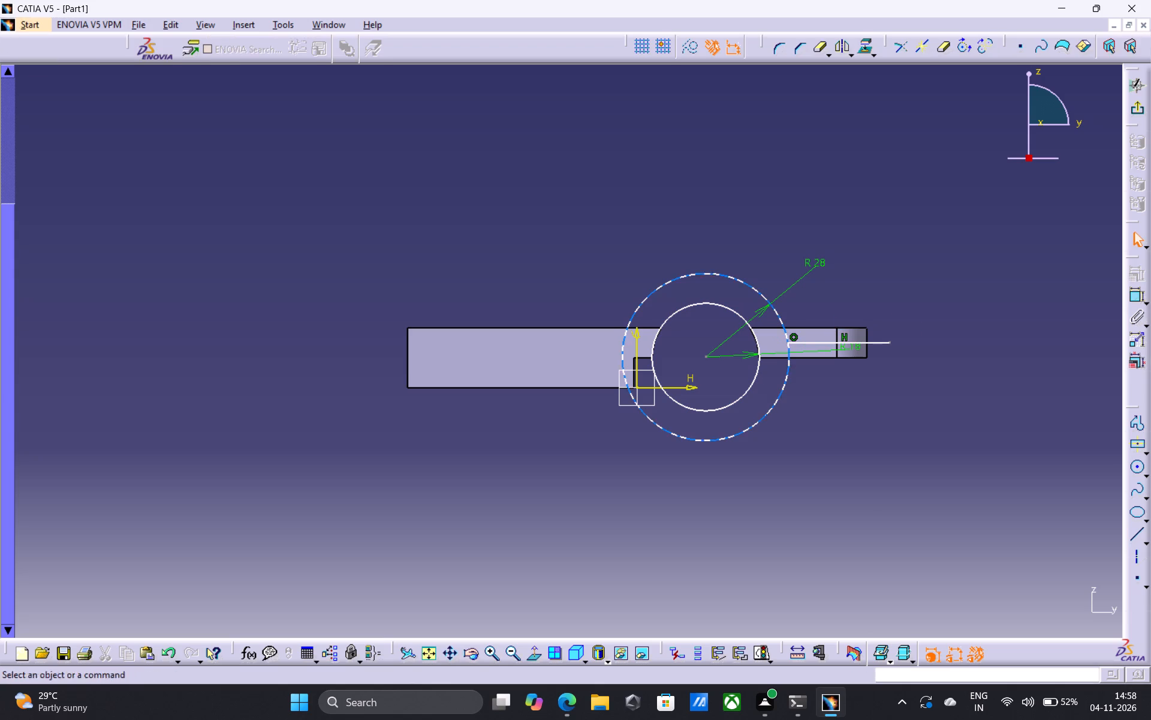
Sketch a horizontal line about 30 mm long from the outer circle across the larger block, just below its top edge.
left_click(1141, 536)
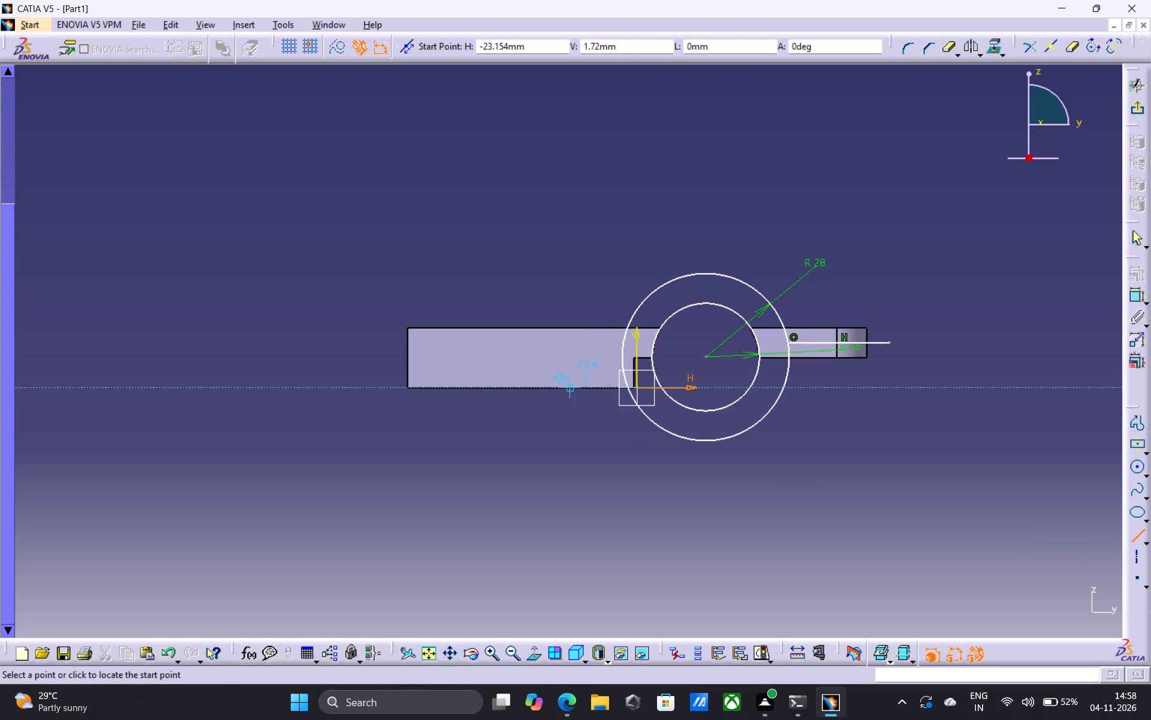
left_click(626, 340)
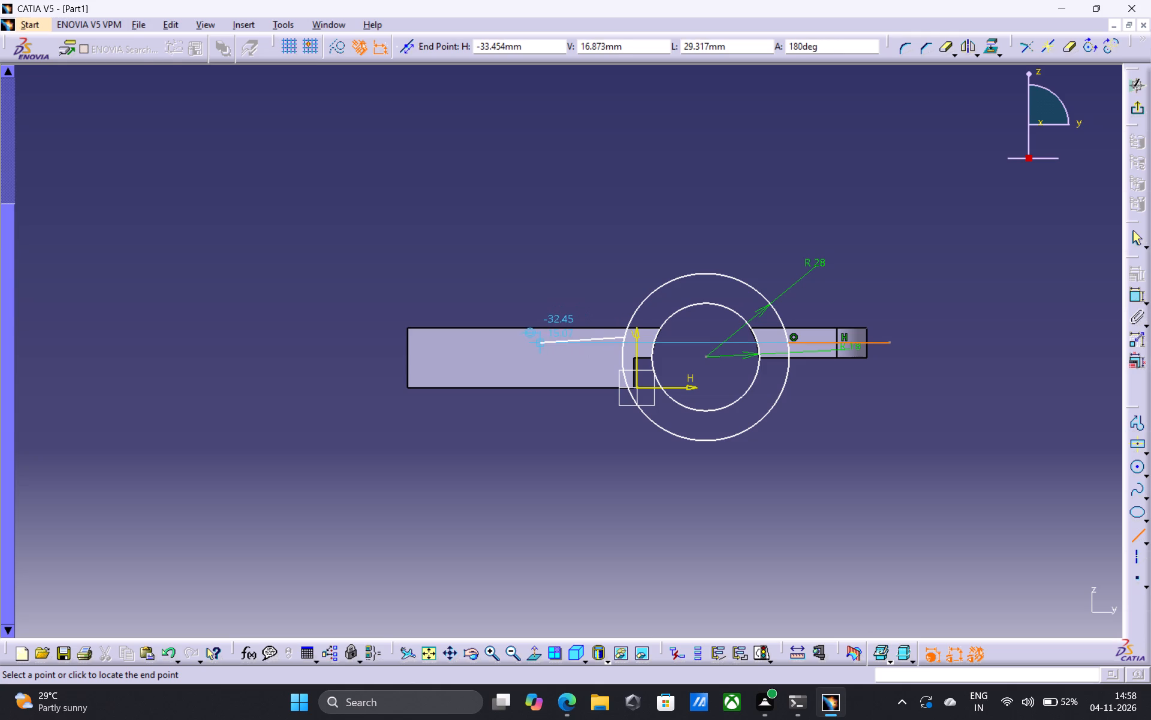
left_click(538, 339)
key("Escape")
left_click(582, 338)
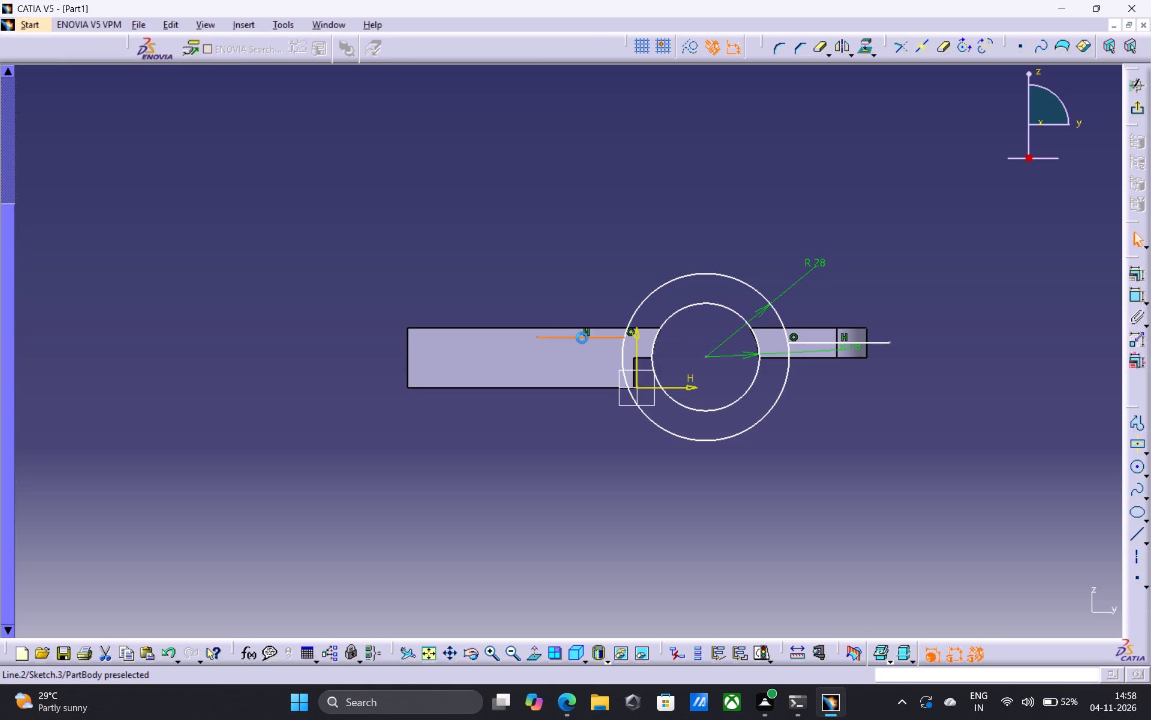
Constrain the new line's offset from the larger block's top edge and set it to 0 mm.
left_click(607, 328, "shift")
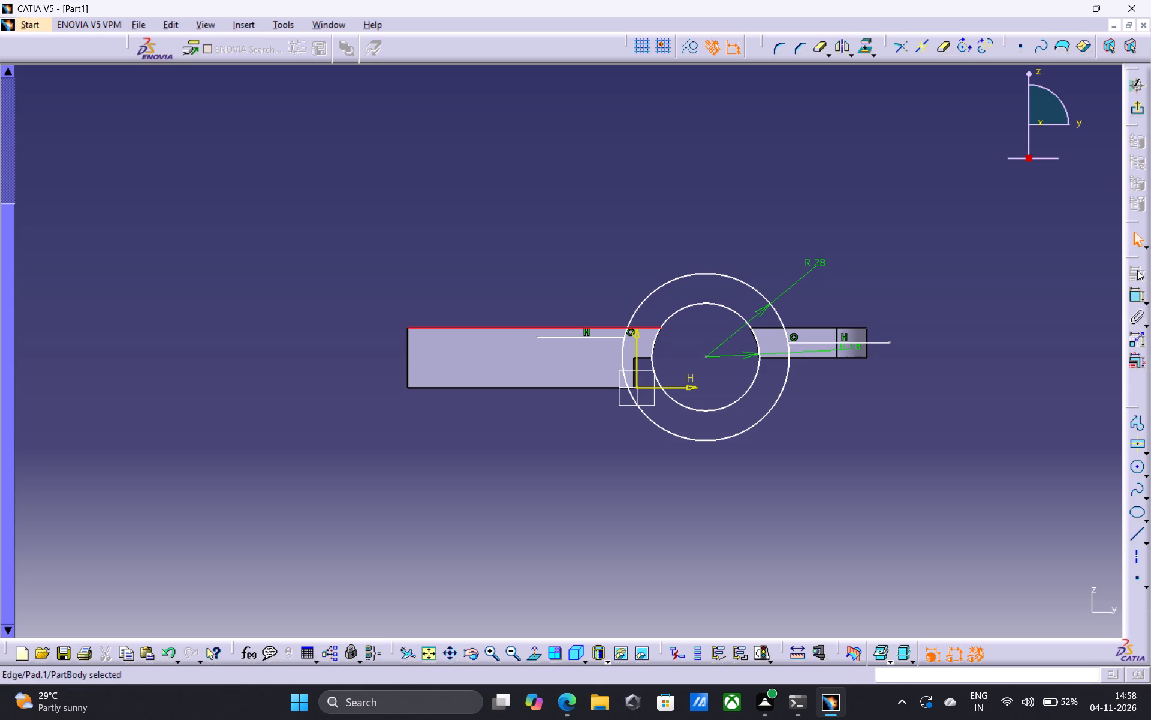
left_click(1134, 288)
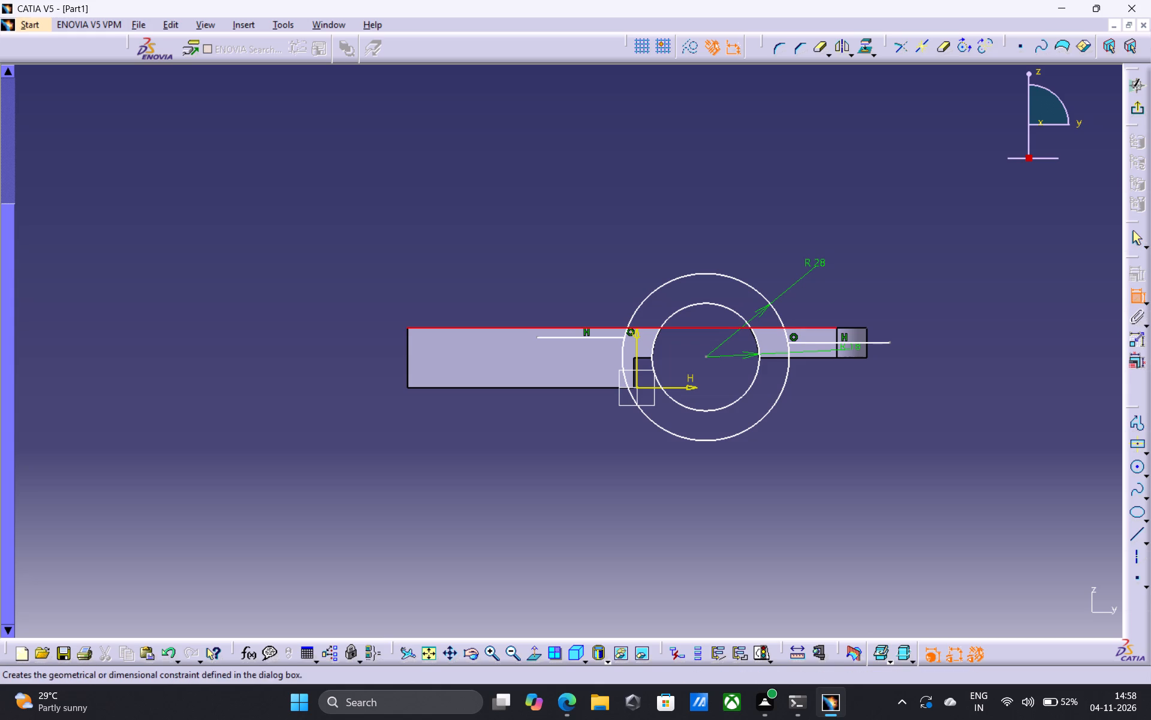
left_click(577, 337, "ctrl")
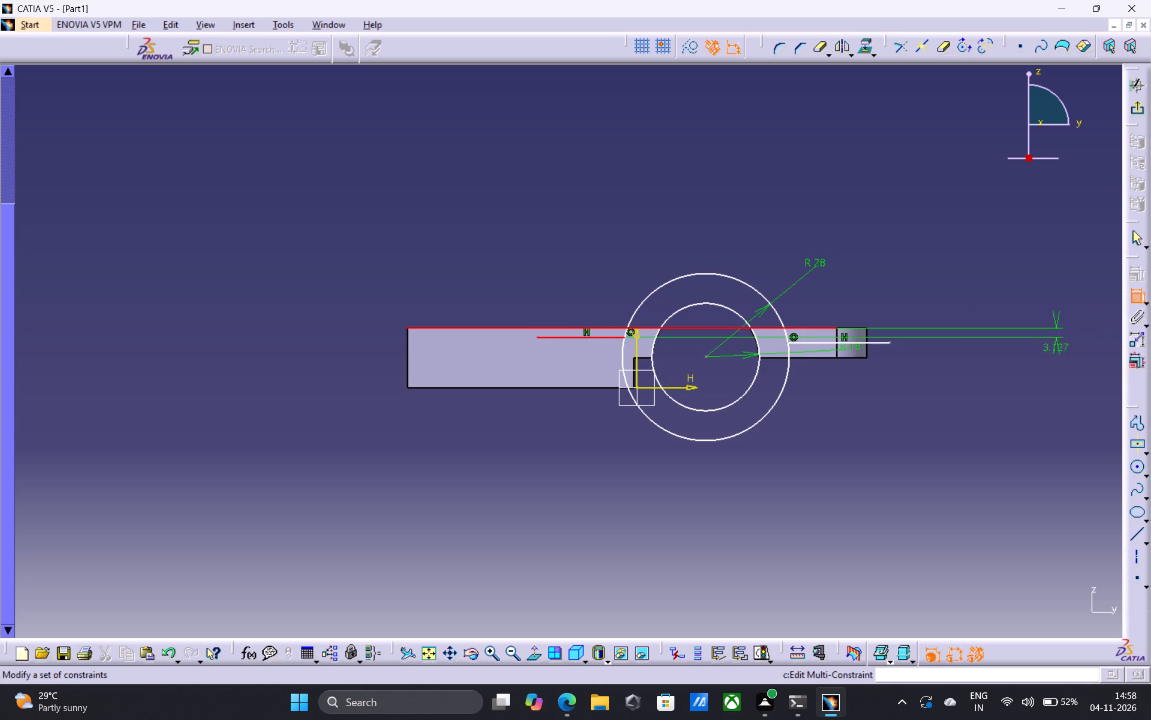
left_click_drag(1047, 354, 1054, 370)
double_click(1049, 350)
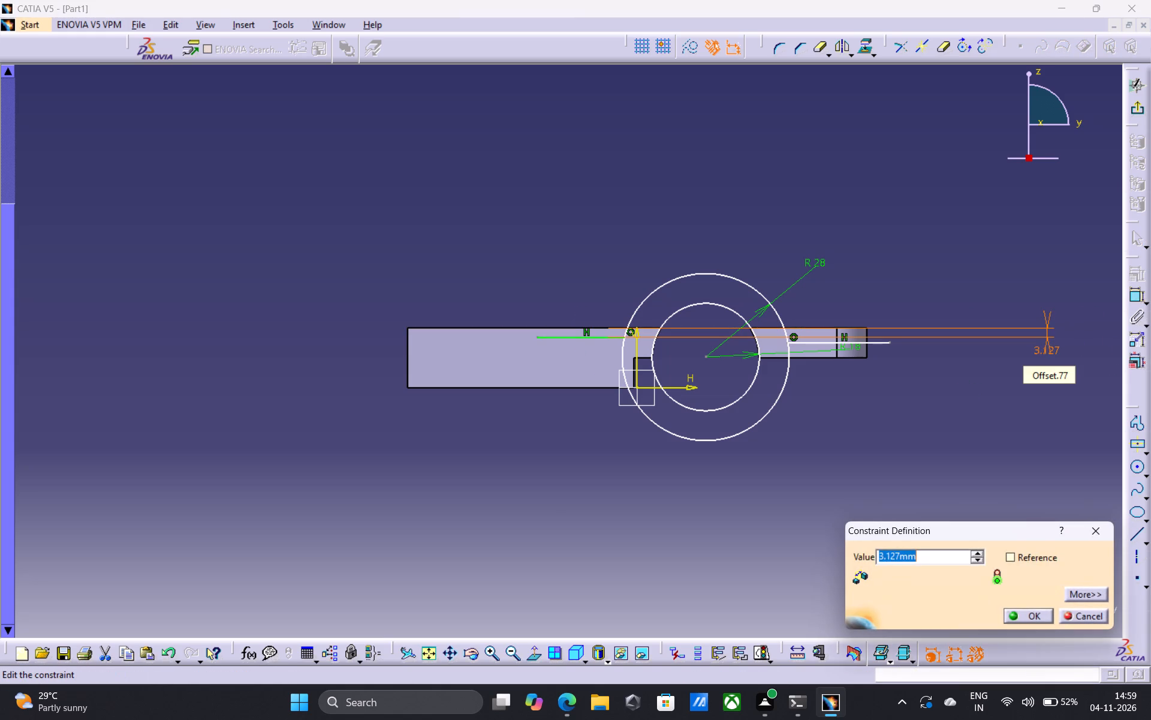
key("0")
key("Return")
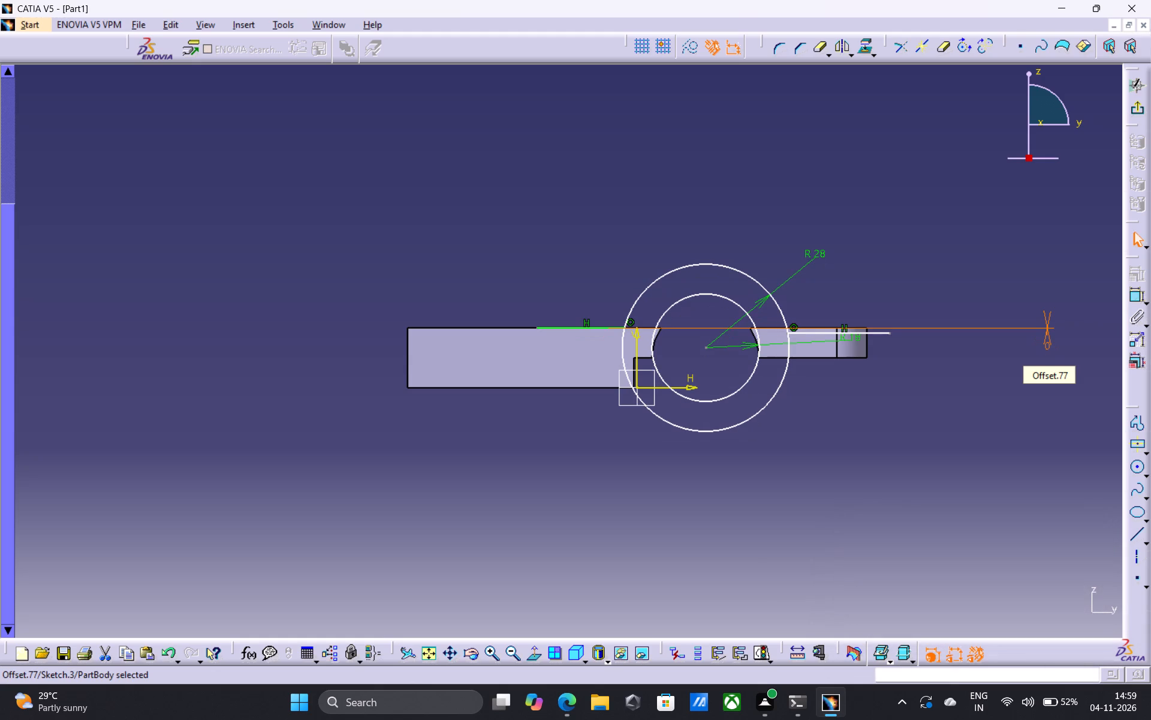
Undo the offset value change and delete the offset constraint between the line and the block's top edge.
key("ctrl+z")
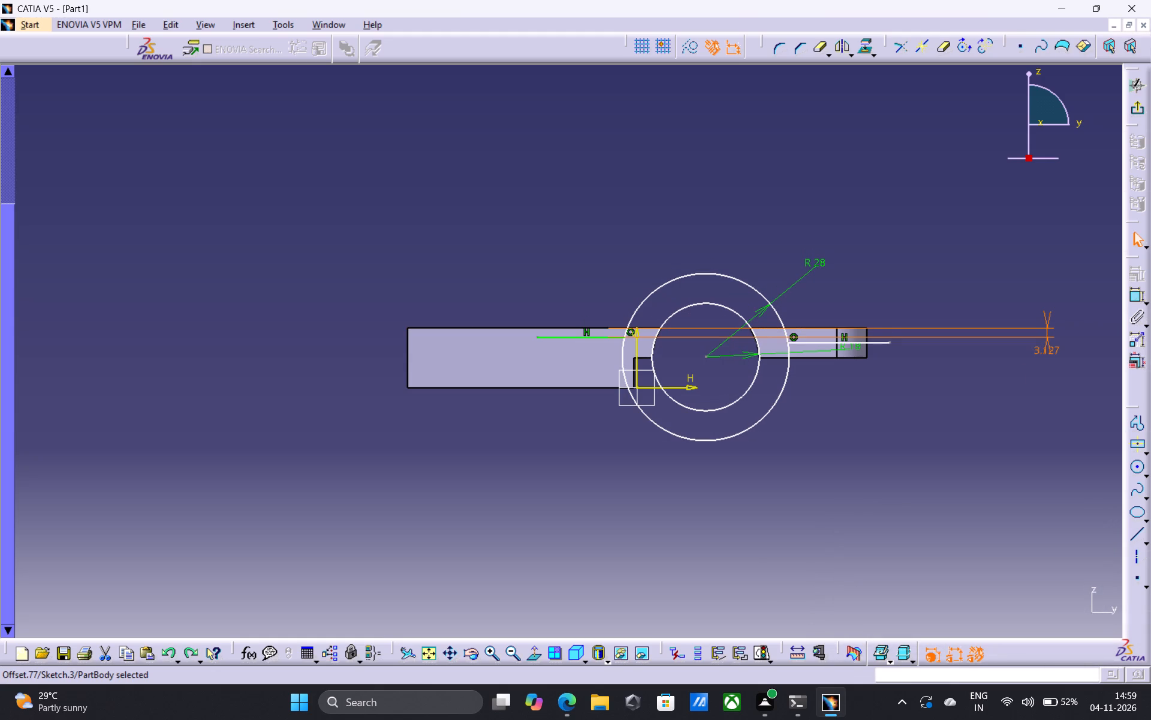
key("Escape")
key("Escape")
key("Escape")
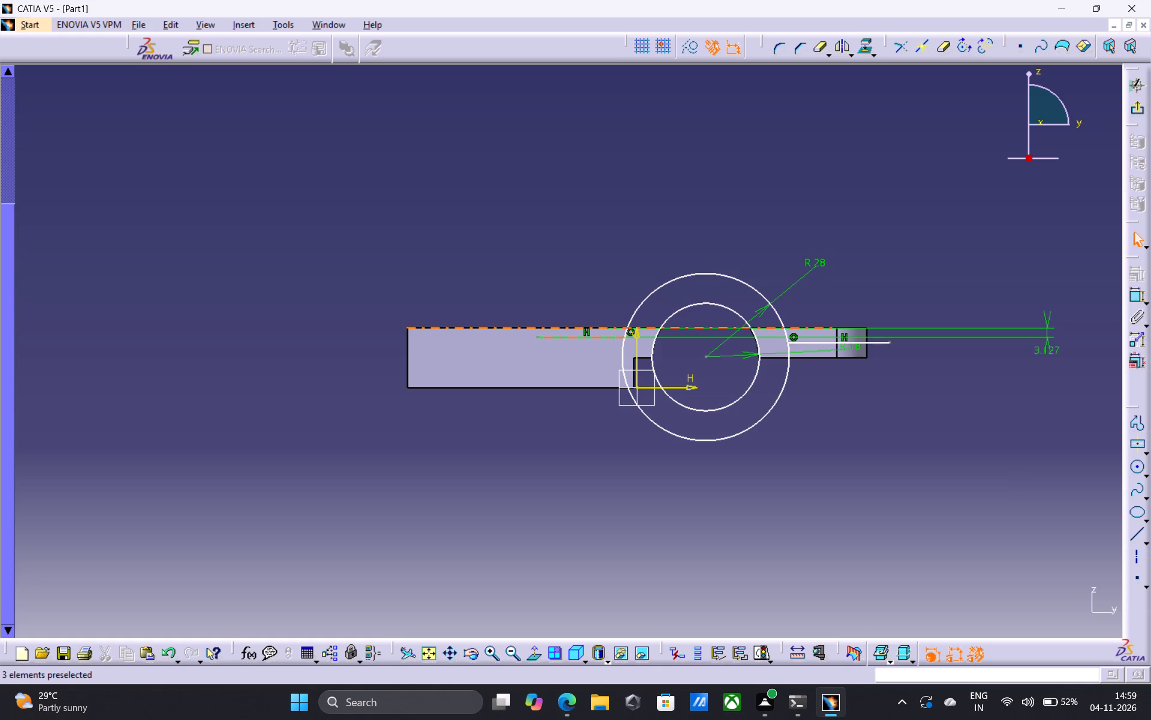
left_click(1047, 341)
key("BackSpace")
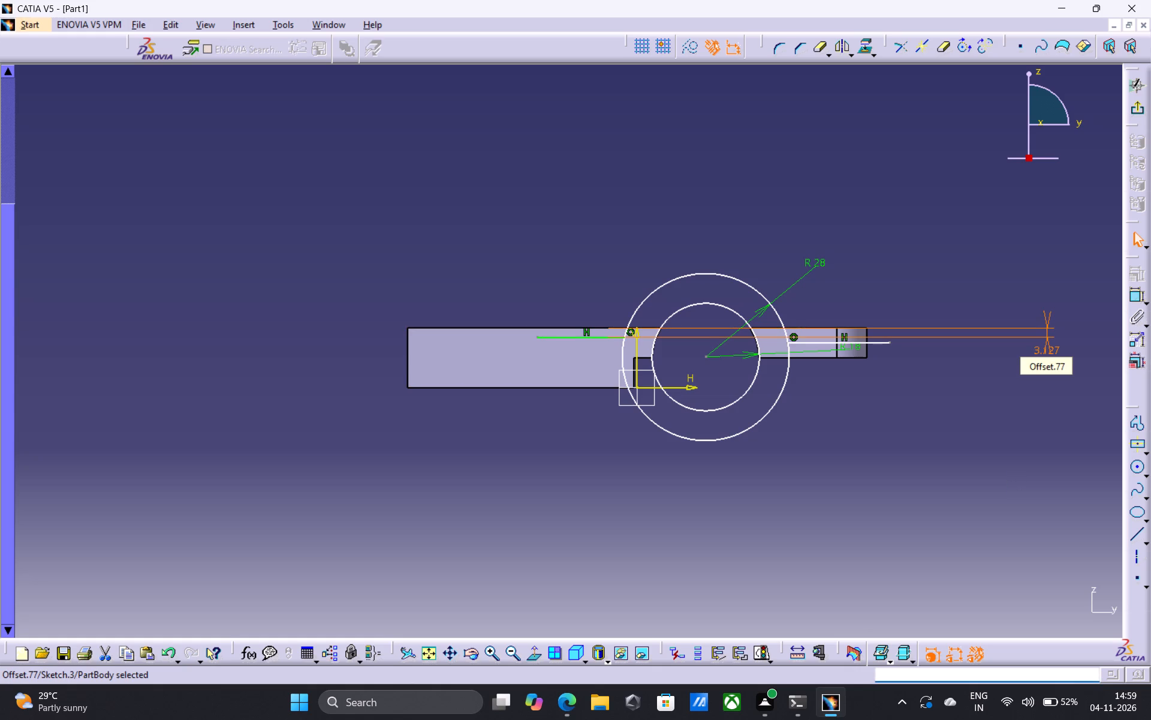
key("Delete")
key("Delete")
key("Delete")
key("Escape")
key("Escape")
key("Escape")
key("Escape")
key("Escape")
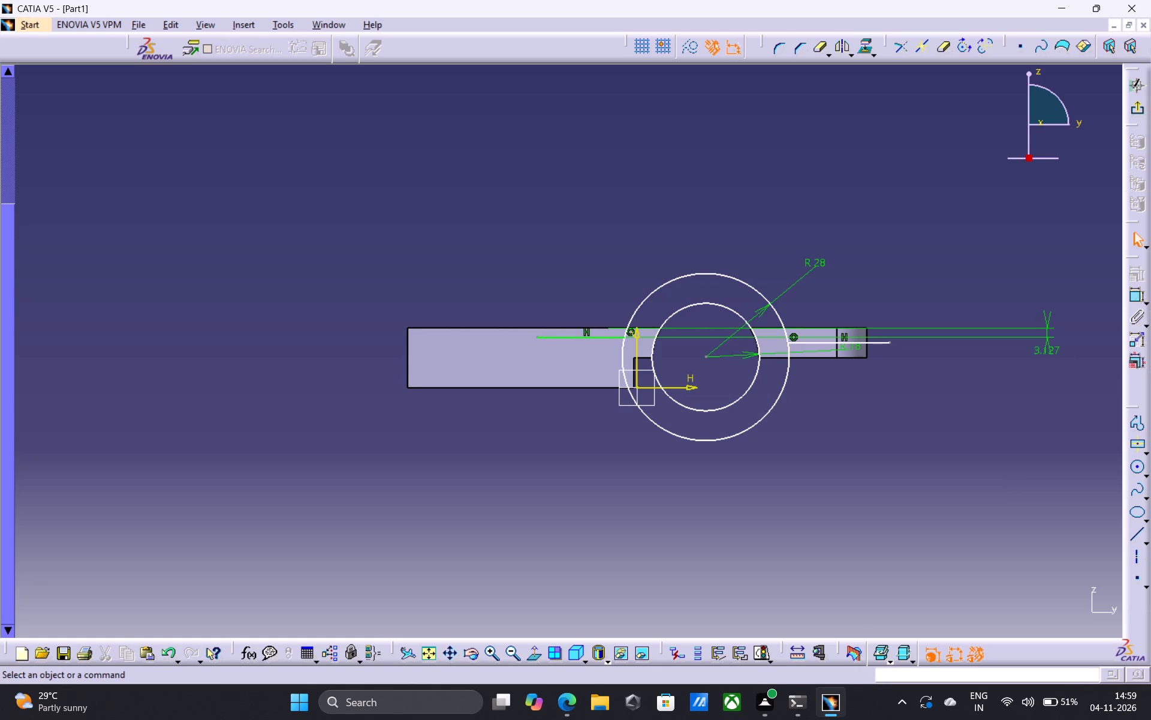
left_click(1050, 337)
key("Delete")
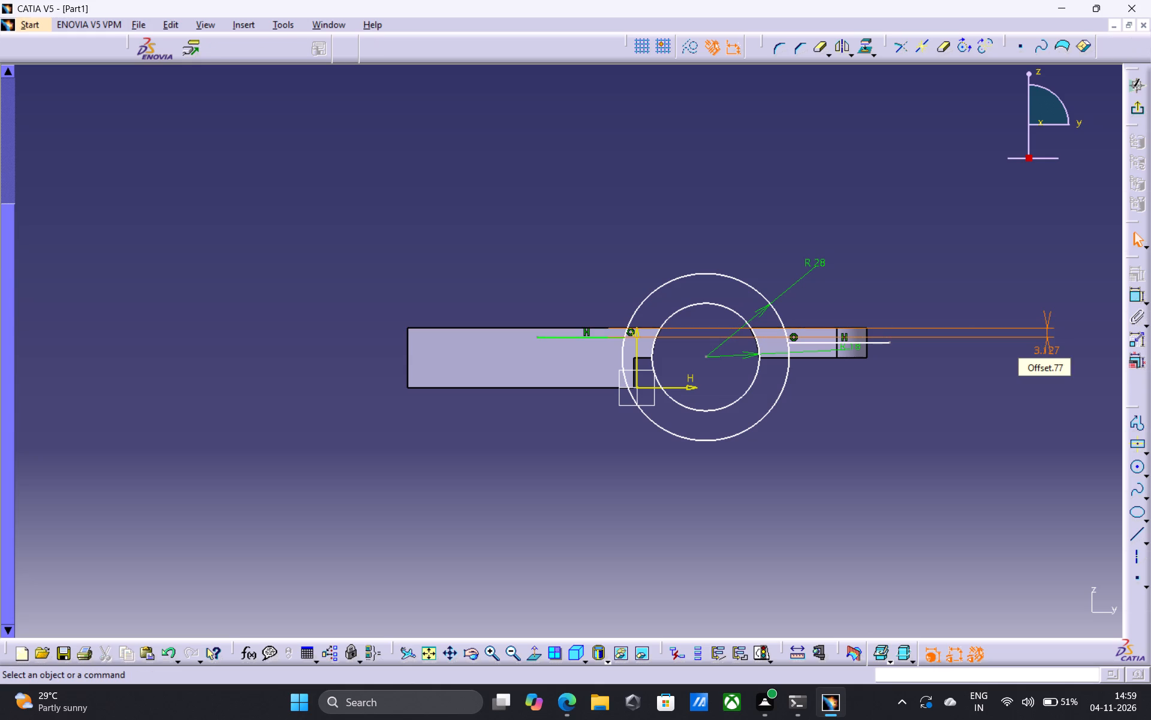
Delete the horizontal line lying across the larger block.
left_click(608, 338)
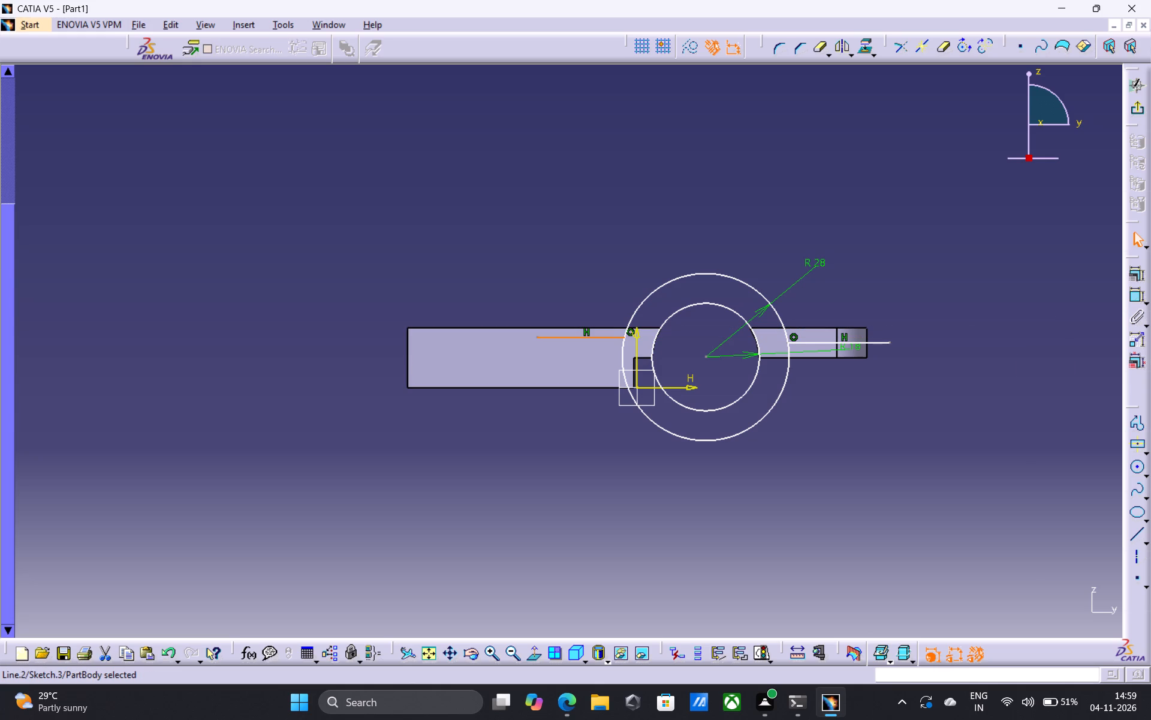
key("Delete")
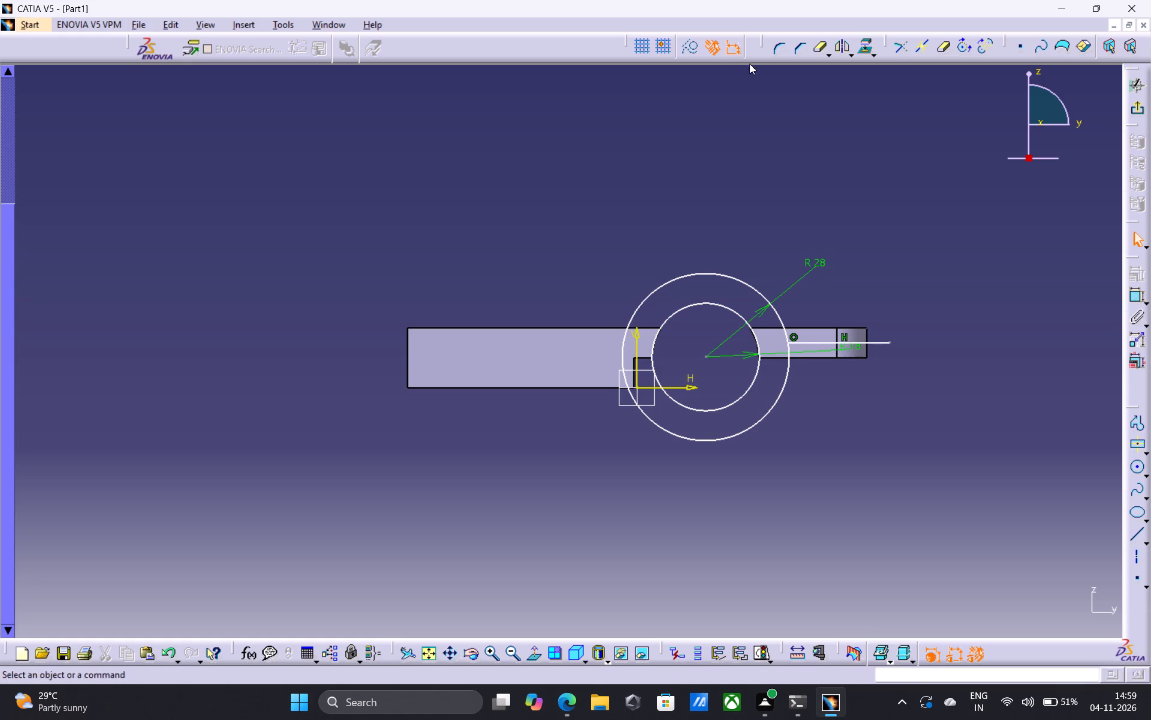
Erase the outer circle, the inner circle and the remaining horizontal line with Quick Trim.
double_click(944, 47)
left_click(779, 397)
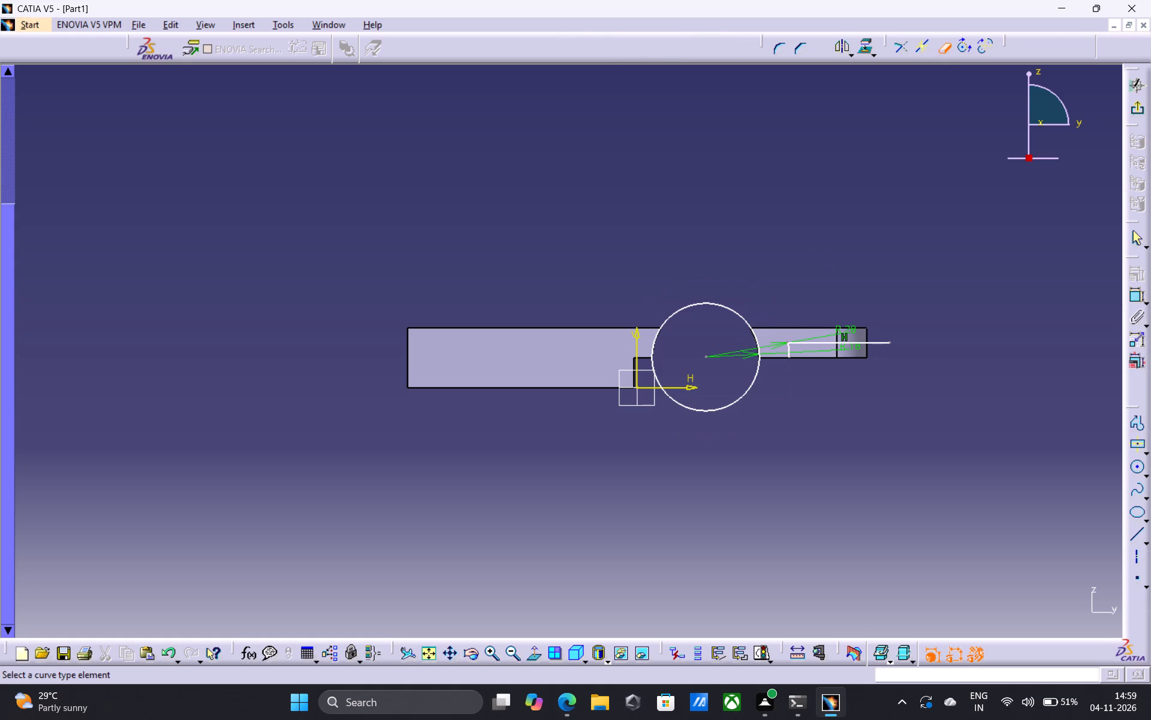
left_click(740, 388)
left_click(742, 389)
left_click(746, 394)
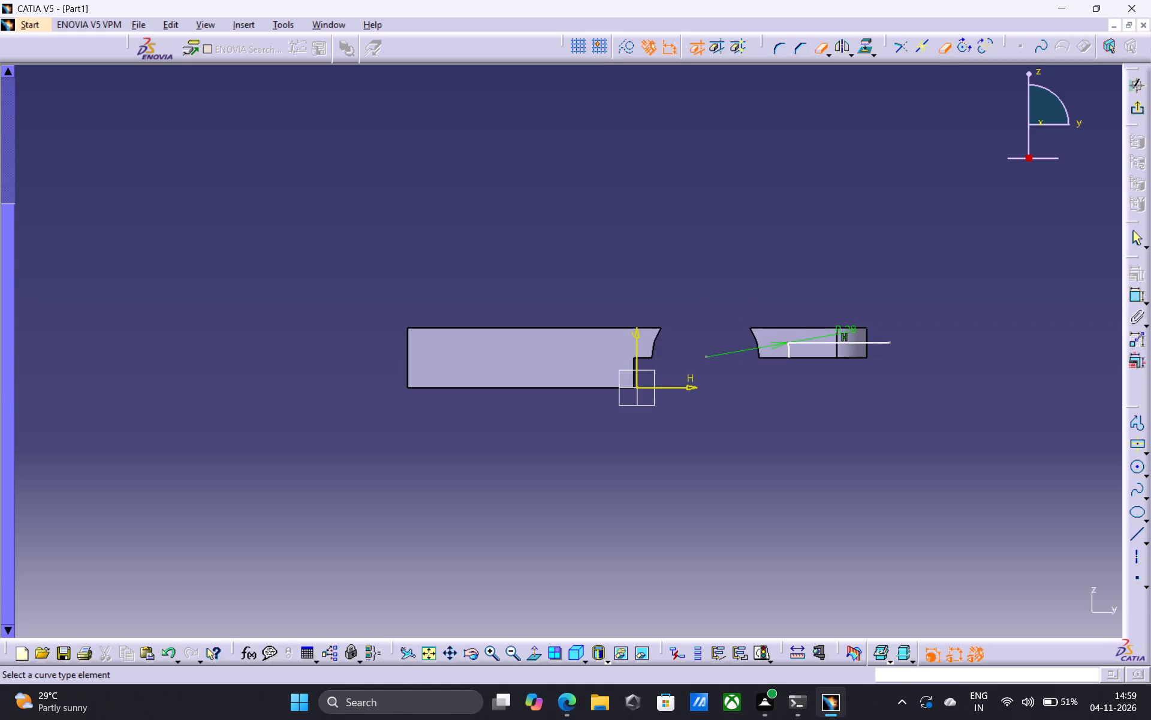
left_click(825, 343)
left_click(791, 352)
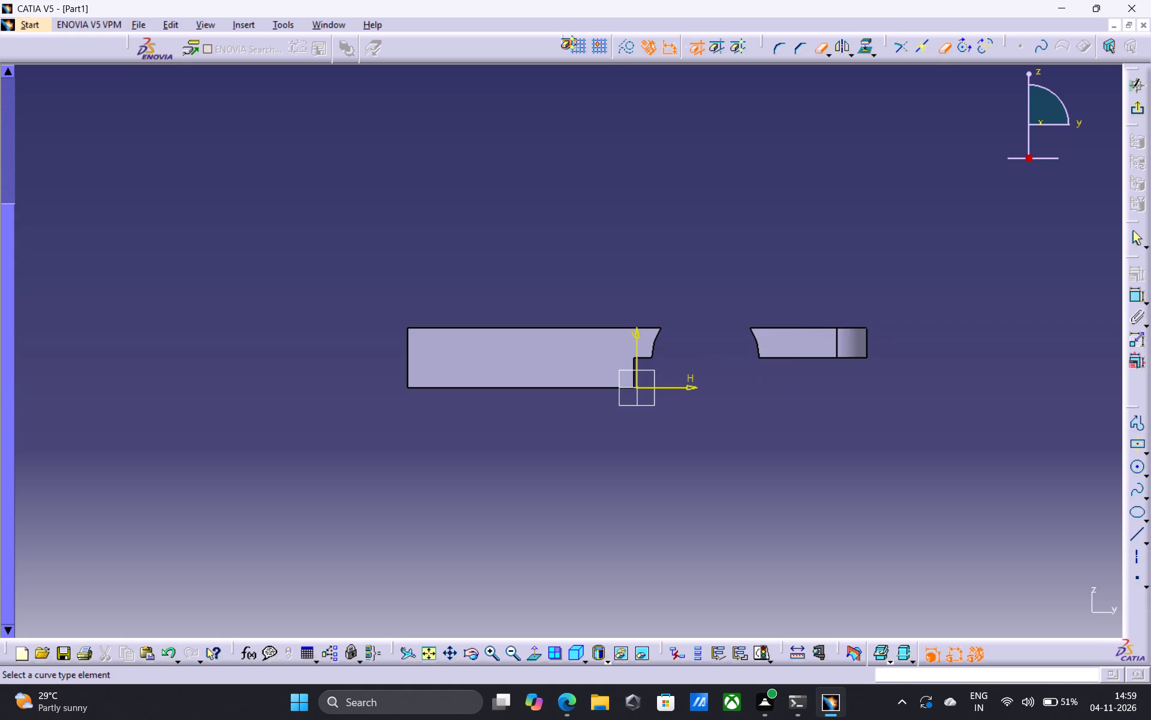
Undo back through the whole front-face circle sketch and the cut that split the part, to the solid notched block with its profile sketch.
key("ctrl+z")
key("ctrl+z")
key("Escape")
key("Escape")
key("ctrl+z")
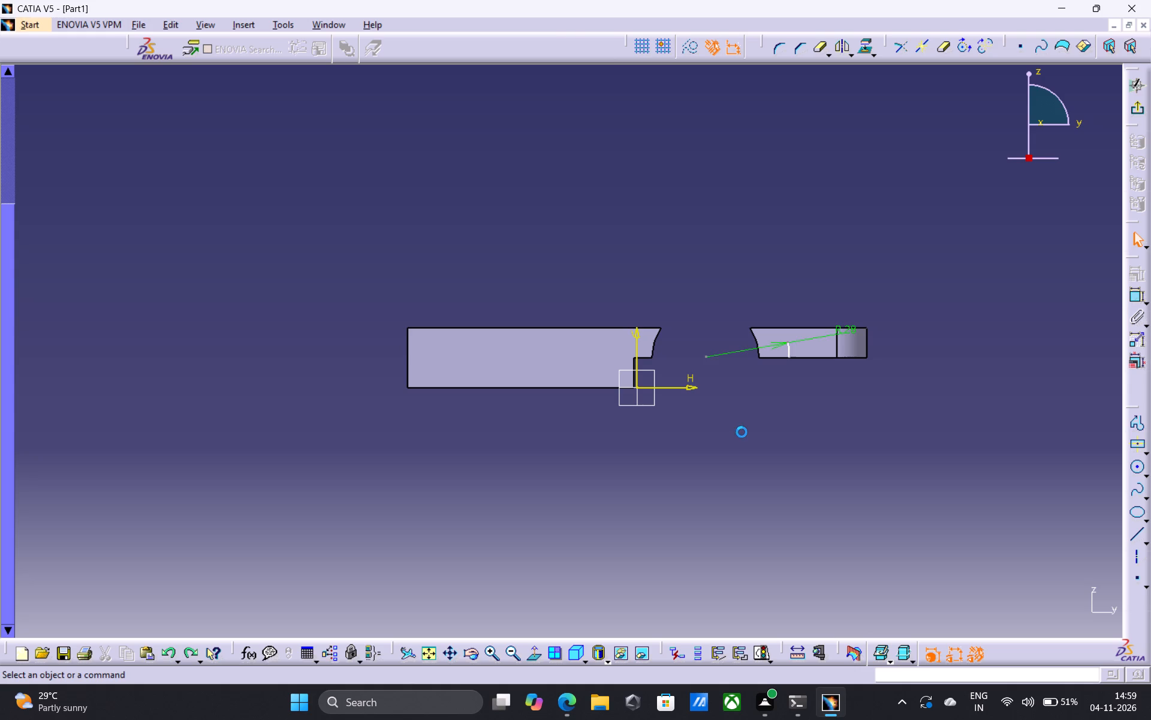
key("ctrl+z")
key("ctrl+z")
key("ctrl+z")
key("ctrl+z")
key("ctrl+z")
key("ctrl+z")
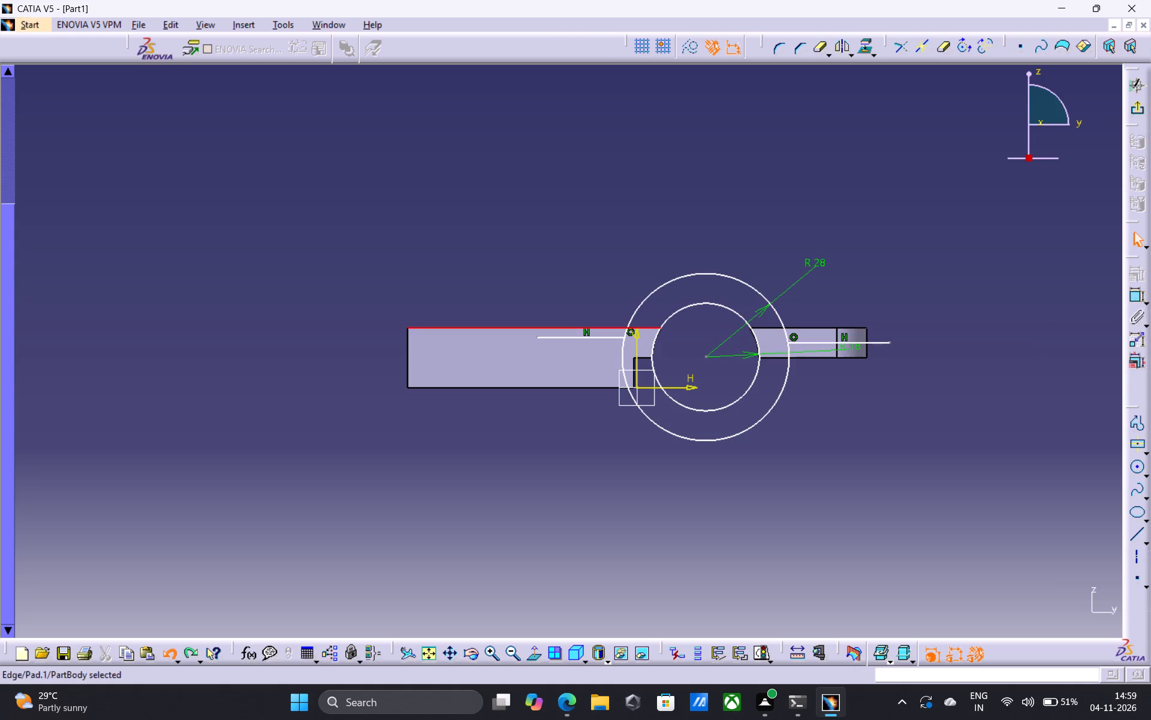
key("ctrl+z")
key("ctrl+z")
key("ctrl+z")
key("ctrl+z")
key("ctrl+z")
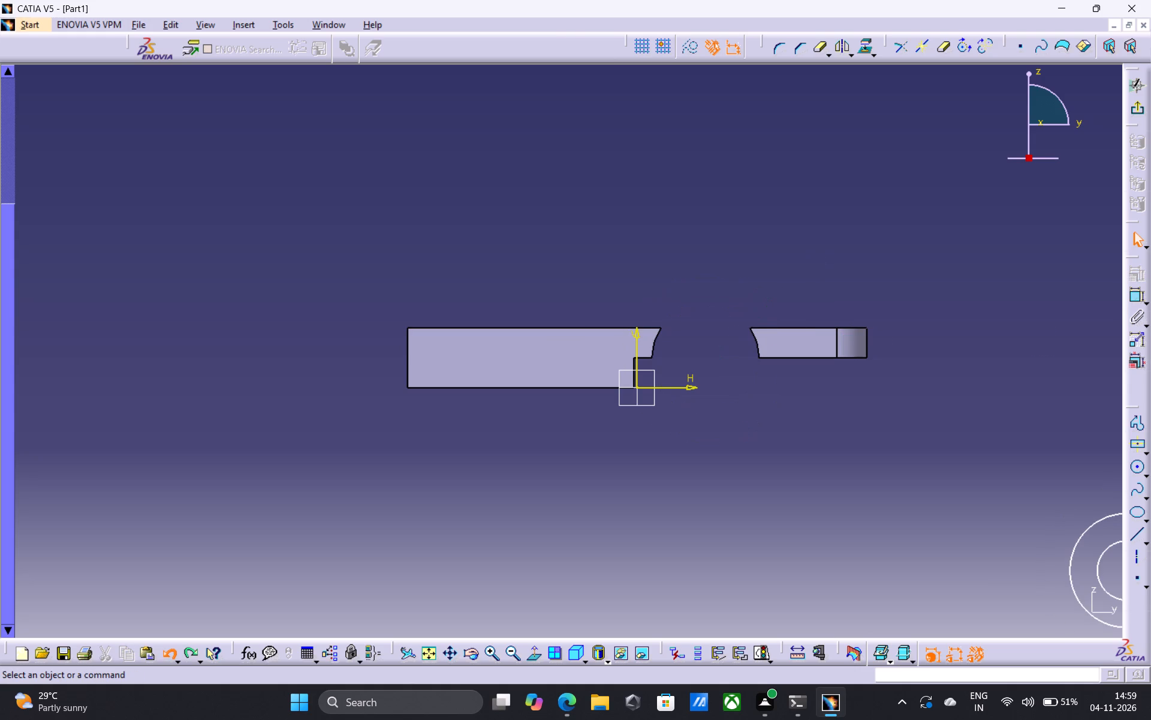
key("ctrl+z")
key("ctrl+z")
key("ctrl+z")
key("ctrl+z")
key("ctrl+z")
key("ctrl+z")
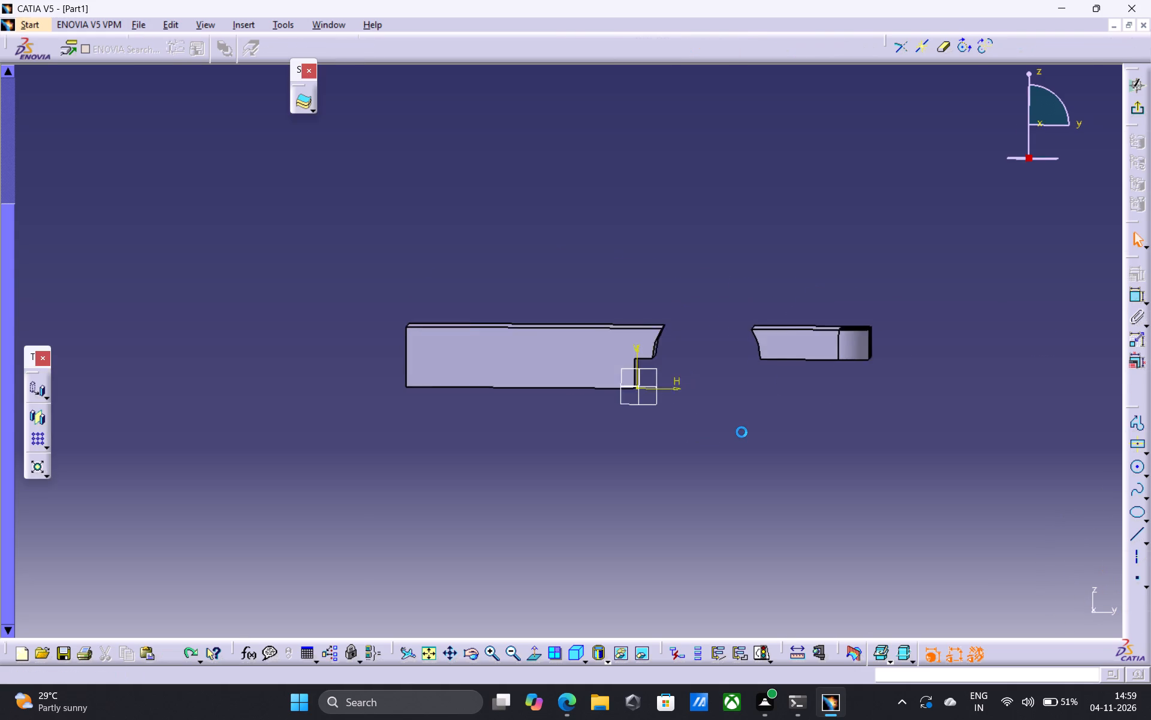
key("ctrl+z")
key("Escape")
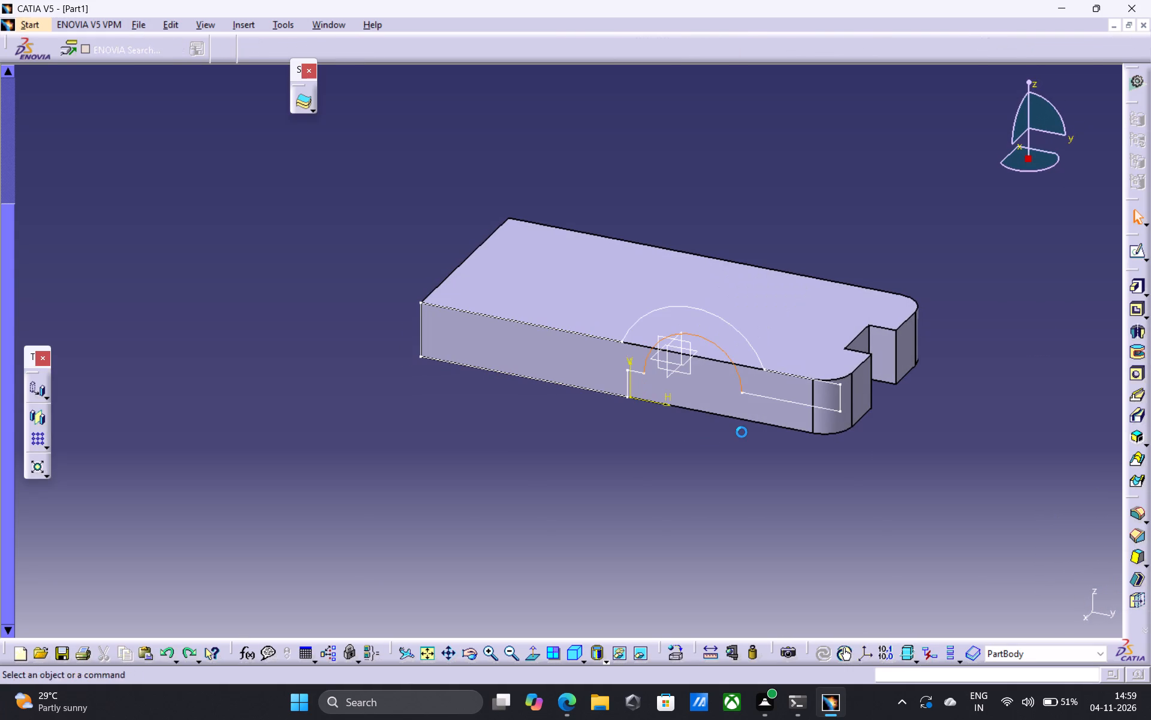
key("Escape")
key("Escape")
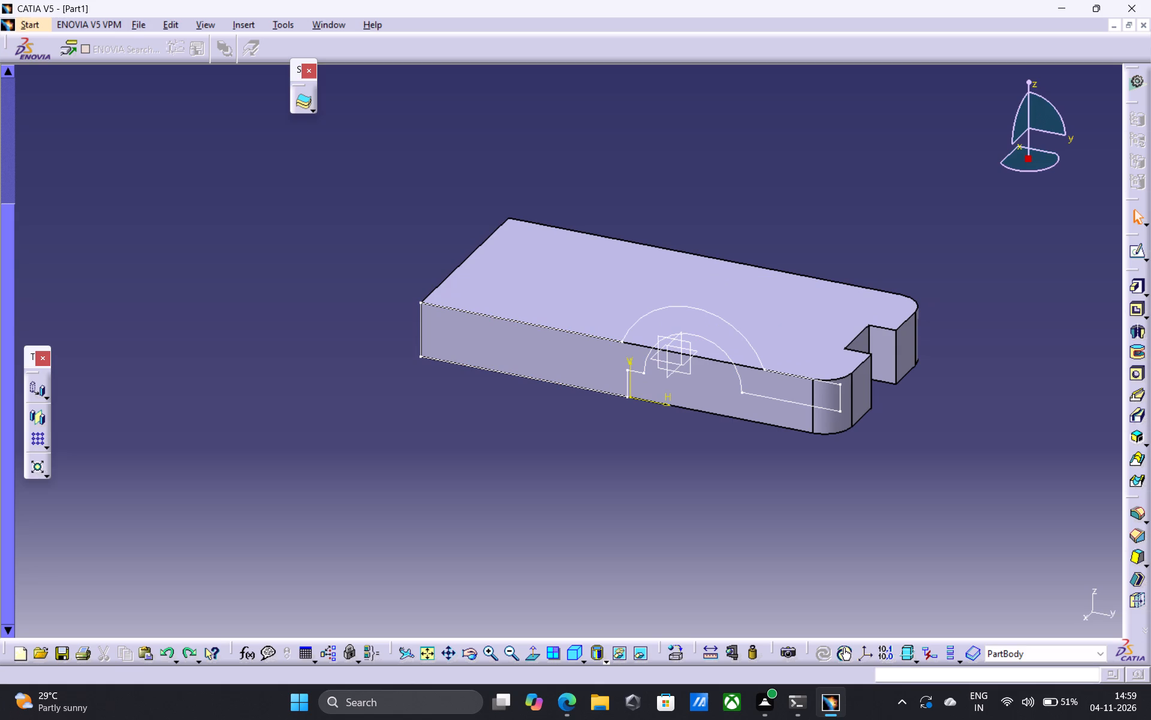
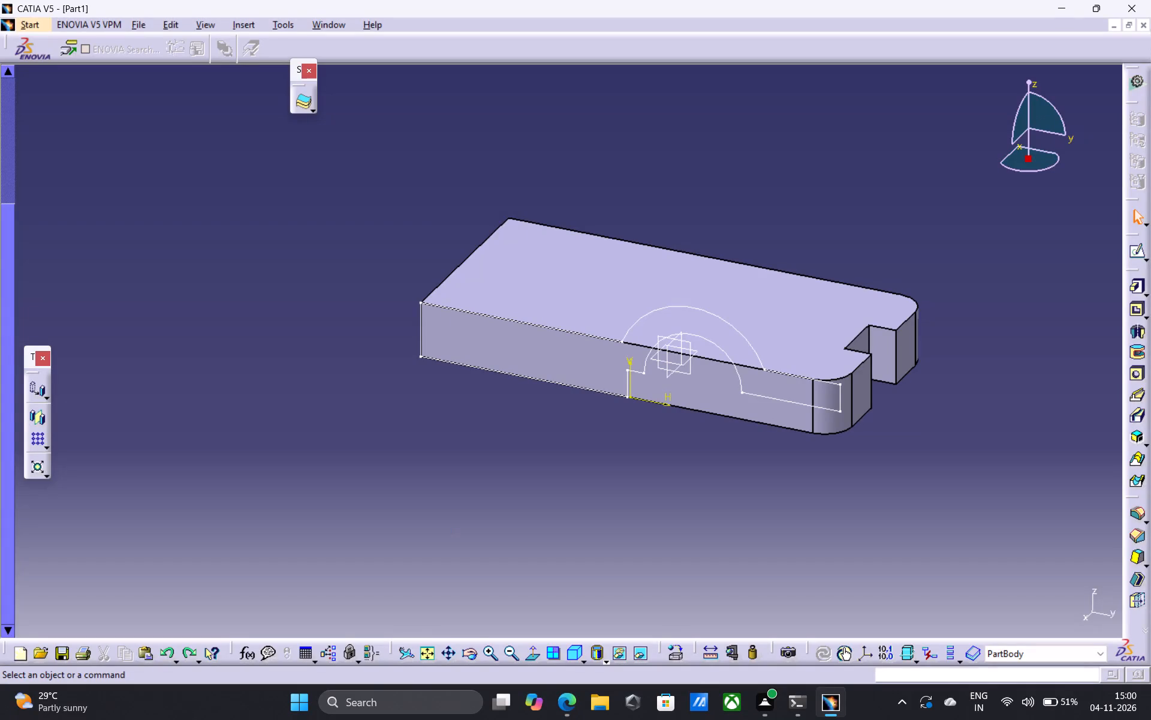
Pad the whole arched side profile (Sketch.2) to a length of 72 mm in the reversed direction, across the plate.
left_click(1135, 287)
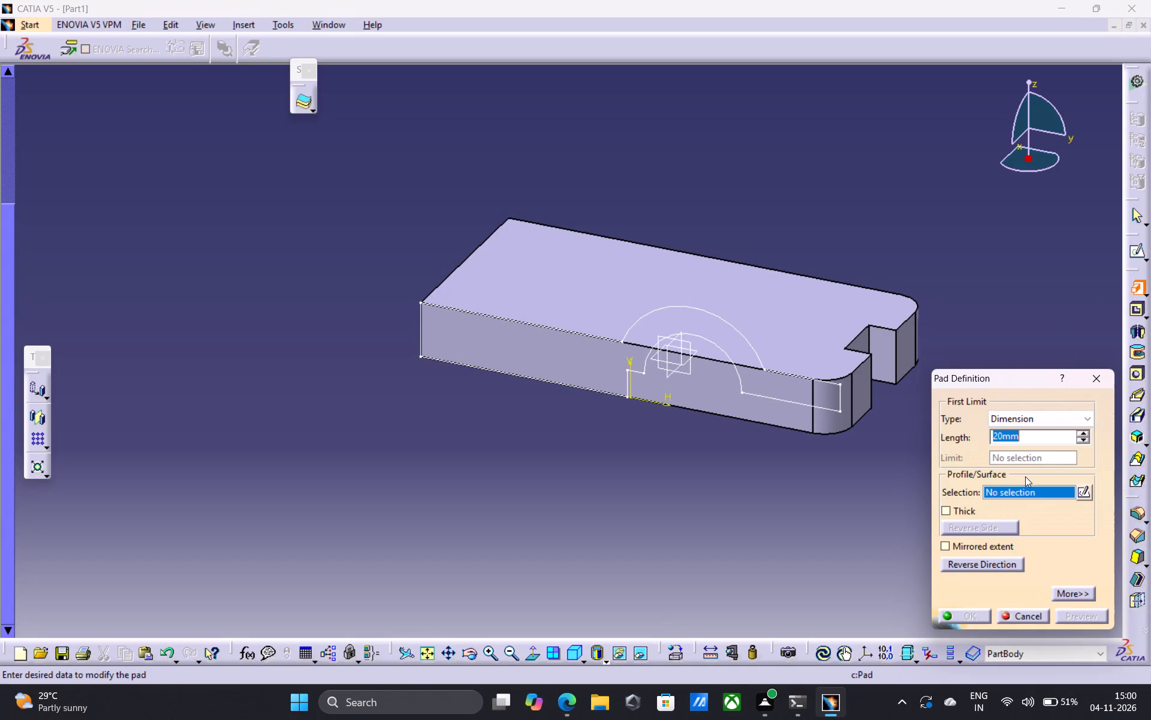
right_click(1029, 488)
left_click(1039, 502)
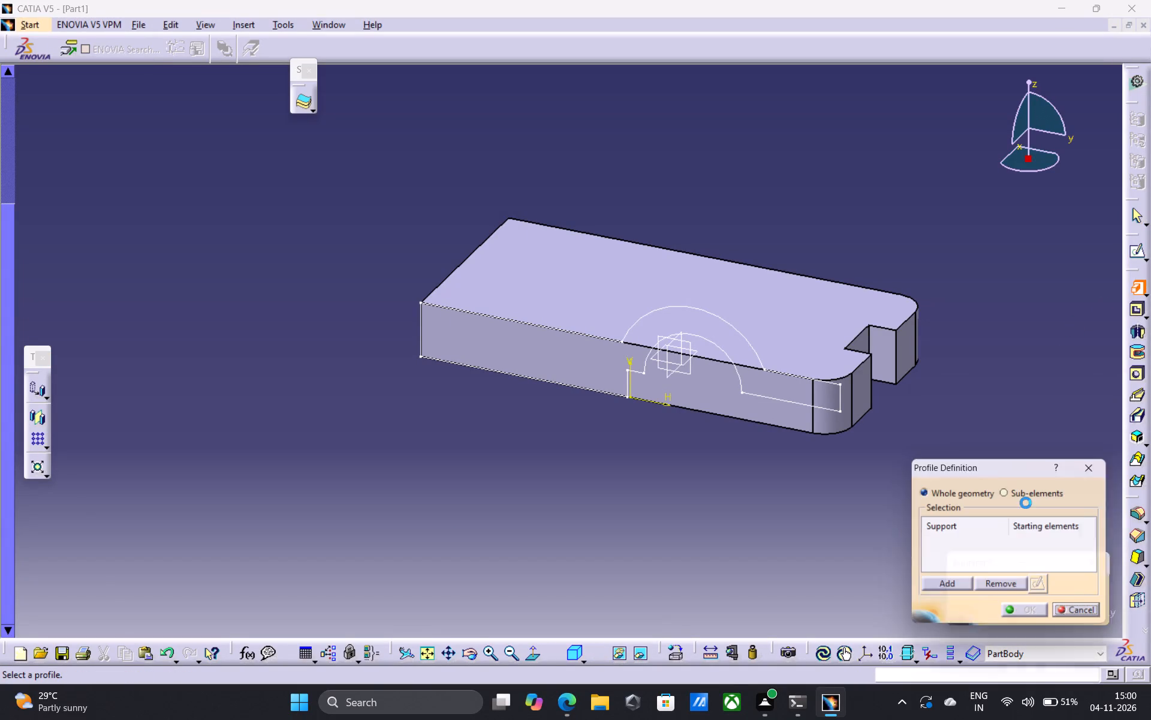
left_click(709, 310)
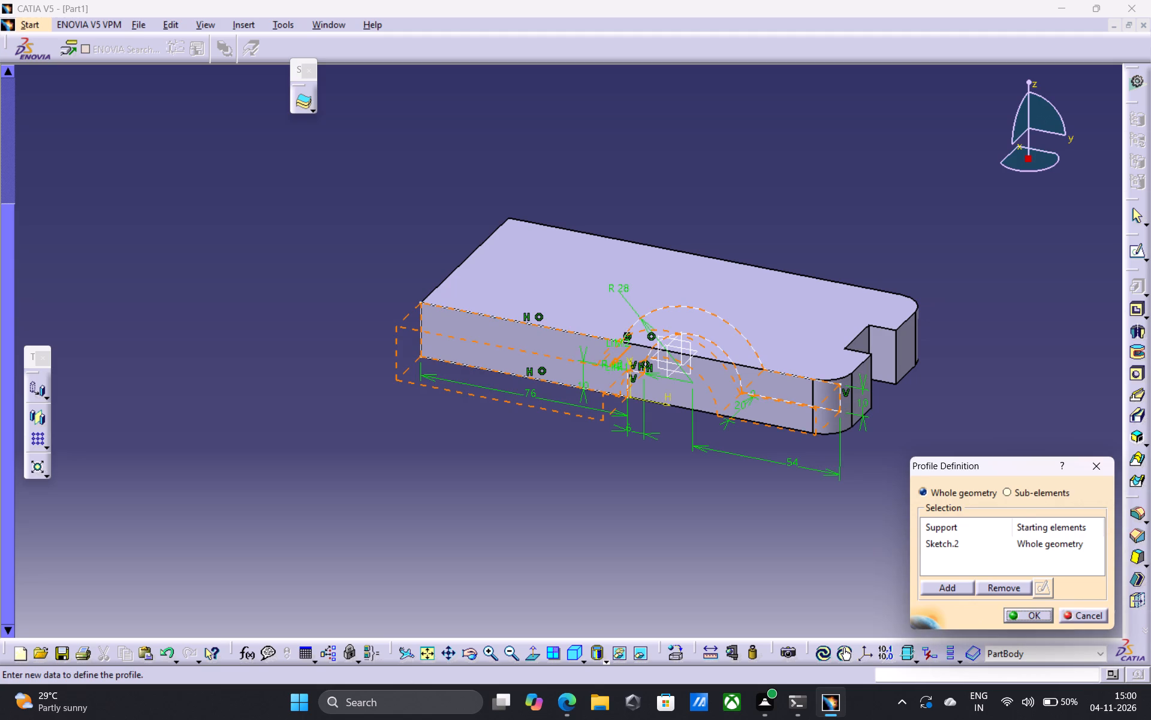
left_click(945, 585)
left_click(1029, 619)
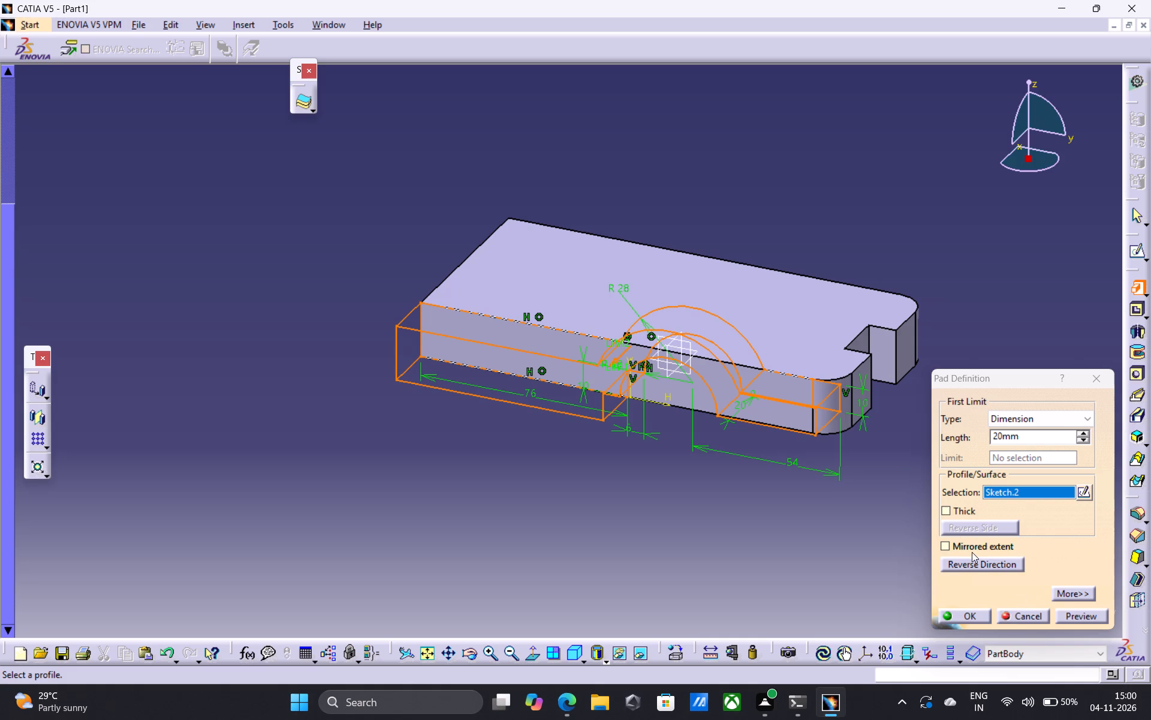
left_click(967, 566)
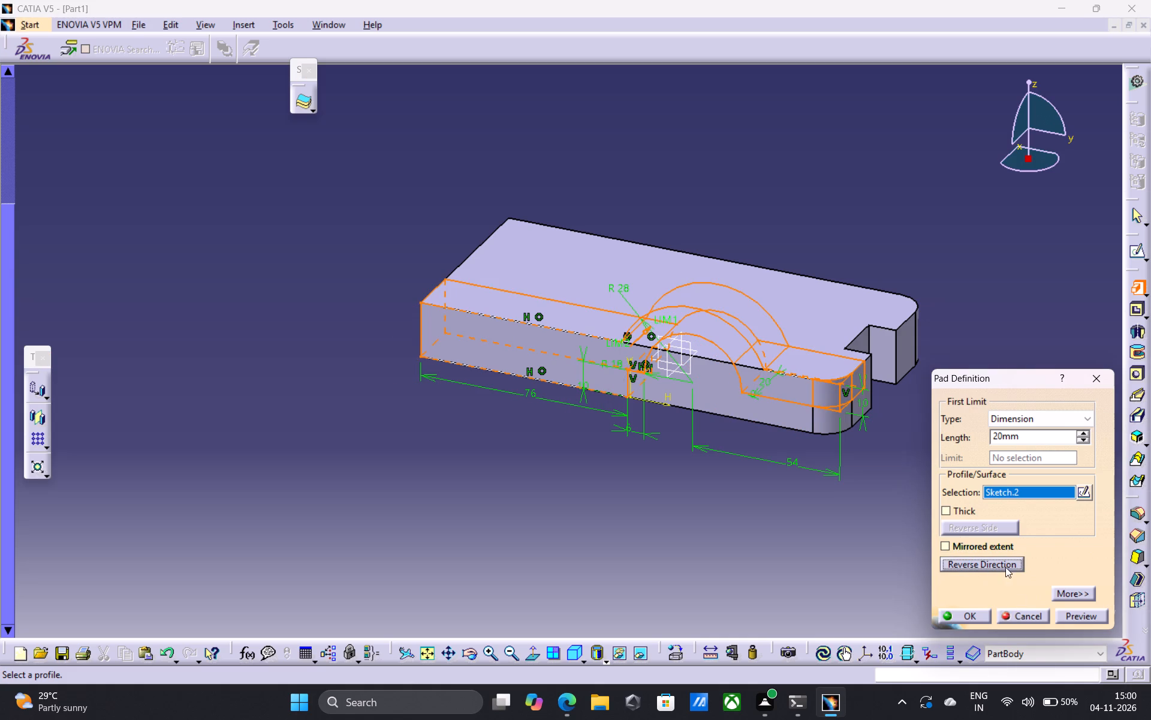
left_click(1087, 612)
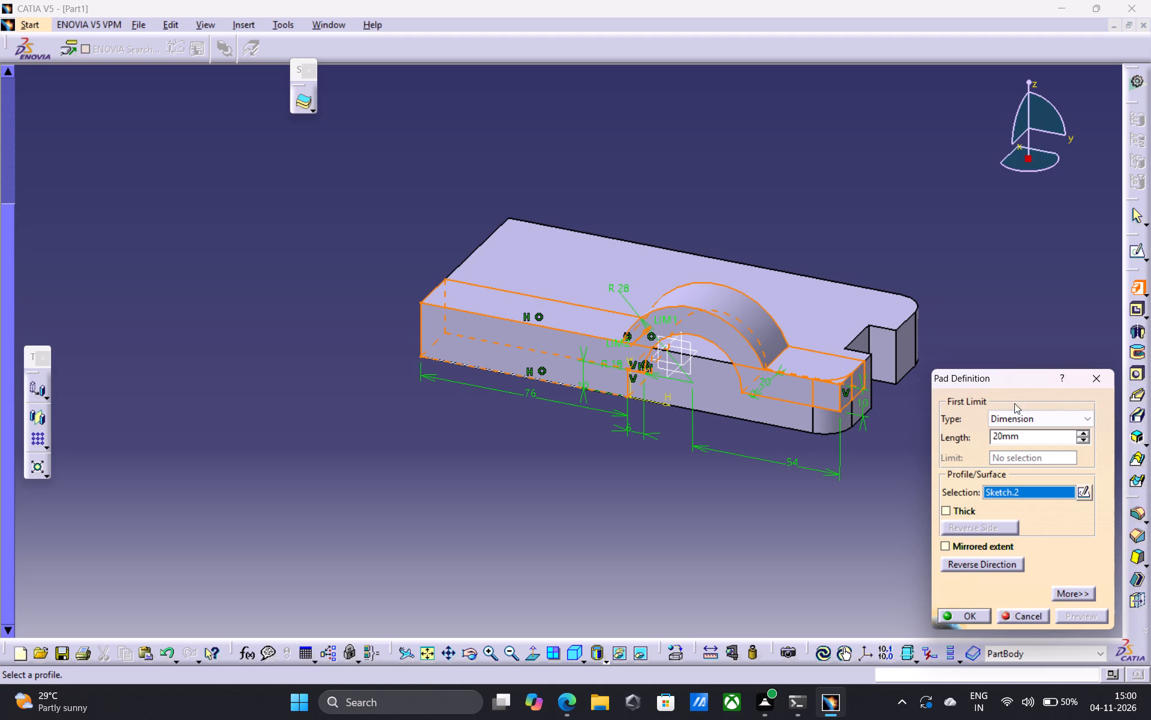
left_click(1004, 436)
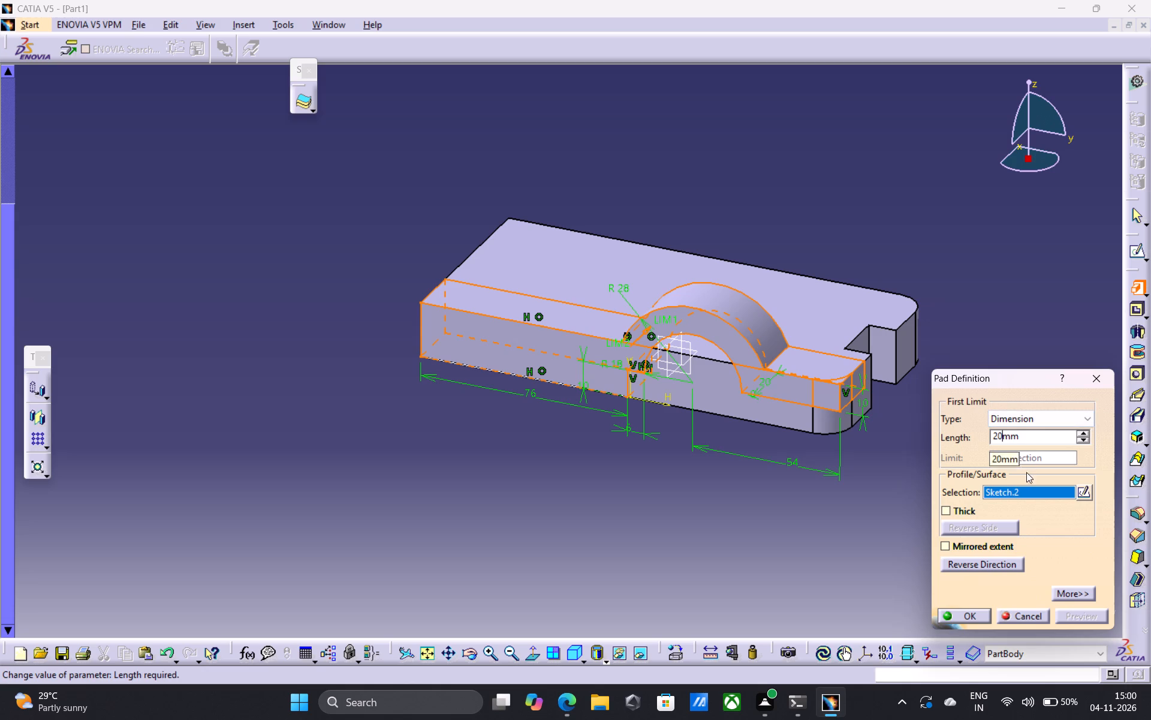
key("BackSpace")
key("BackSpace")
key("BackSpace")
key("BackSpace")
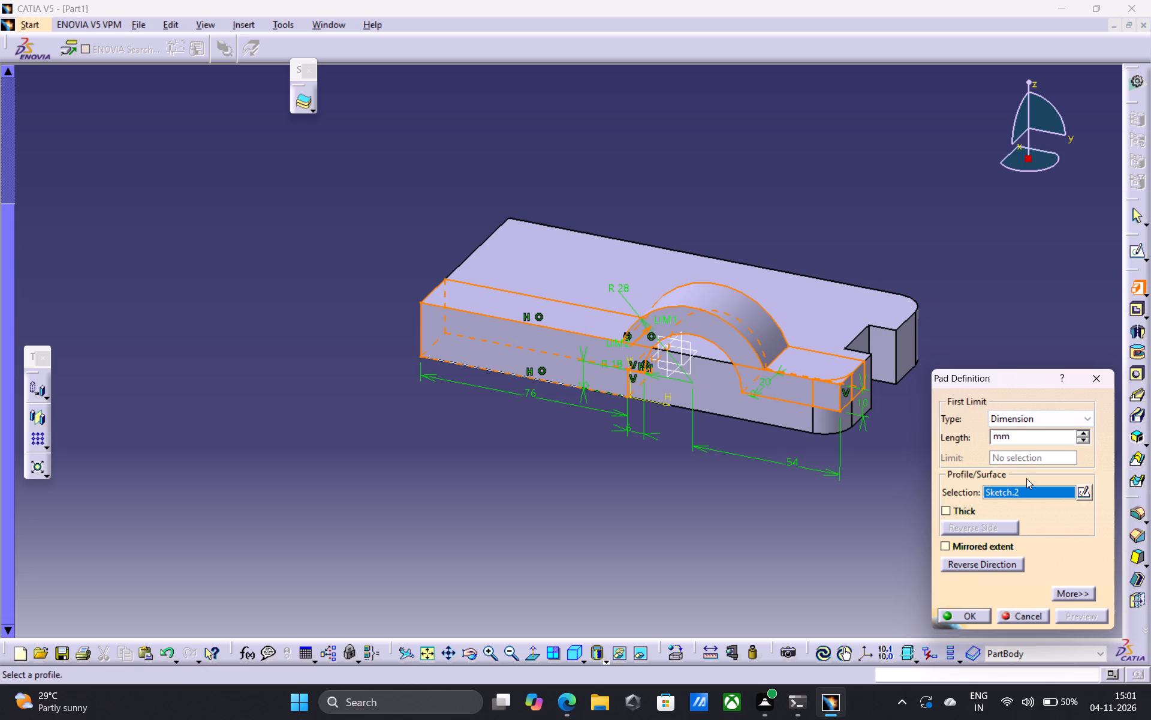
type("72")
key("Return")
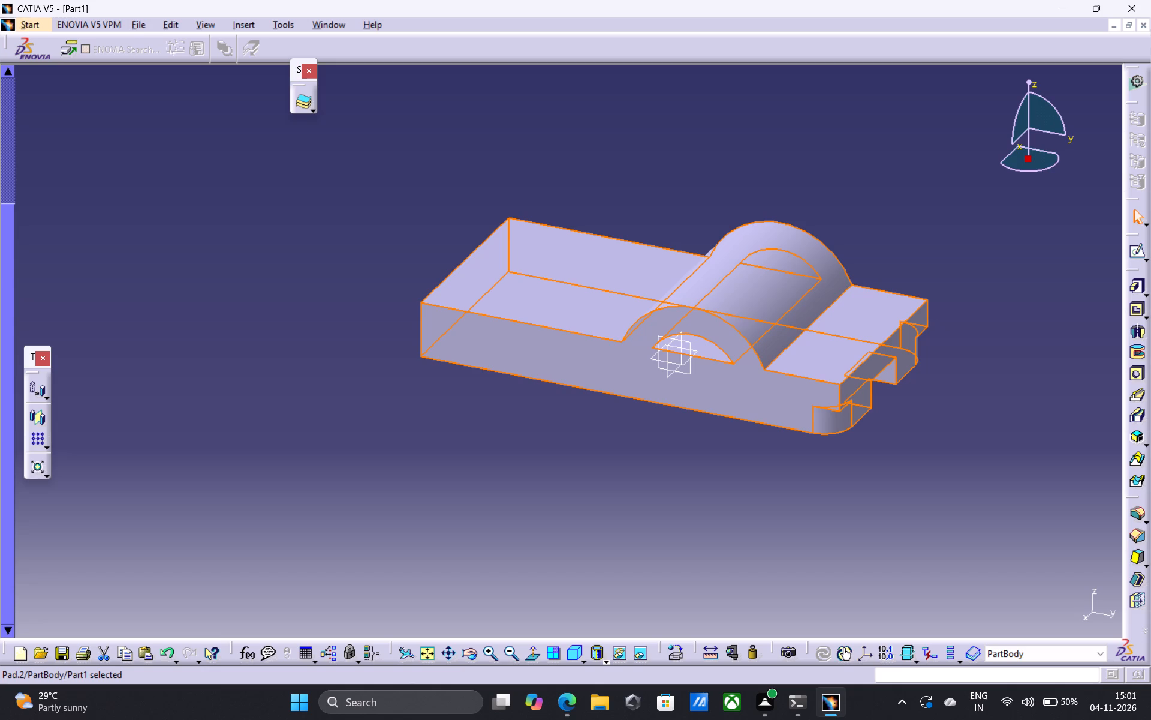
Examine the plate and the arched pad from several sides, including the opening under the arch.
left_click_drag(755, 414, 779, 394)
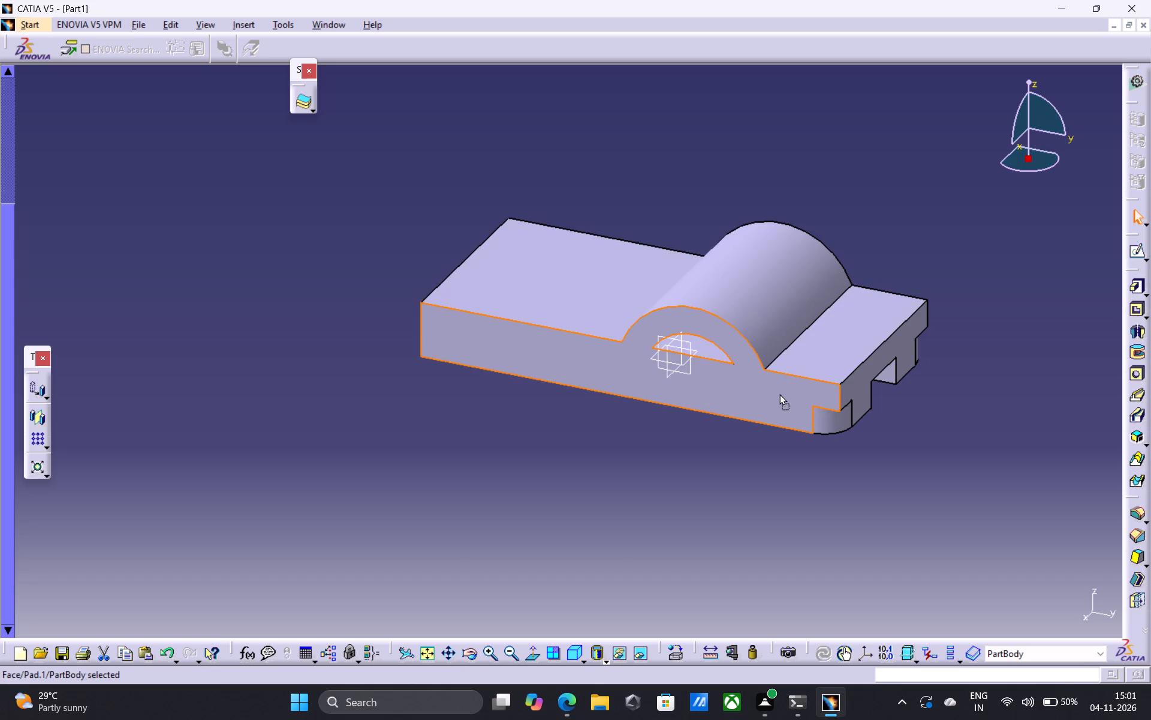
left_click_drag(779, 394, 780, 394)
right_click_drag(779, 394, 820, 352)
middle_click_drag(780, 394, 570, 128)
right_click_drag(780, 394, 570, 128)
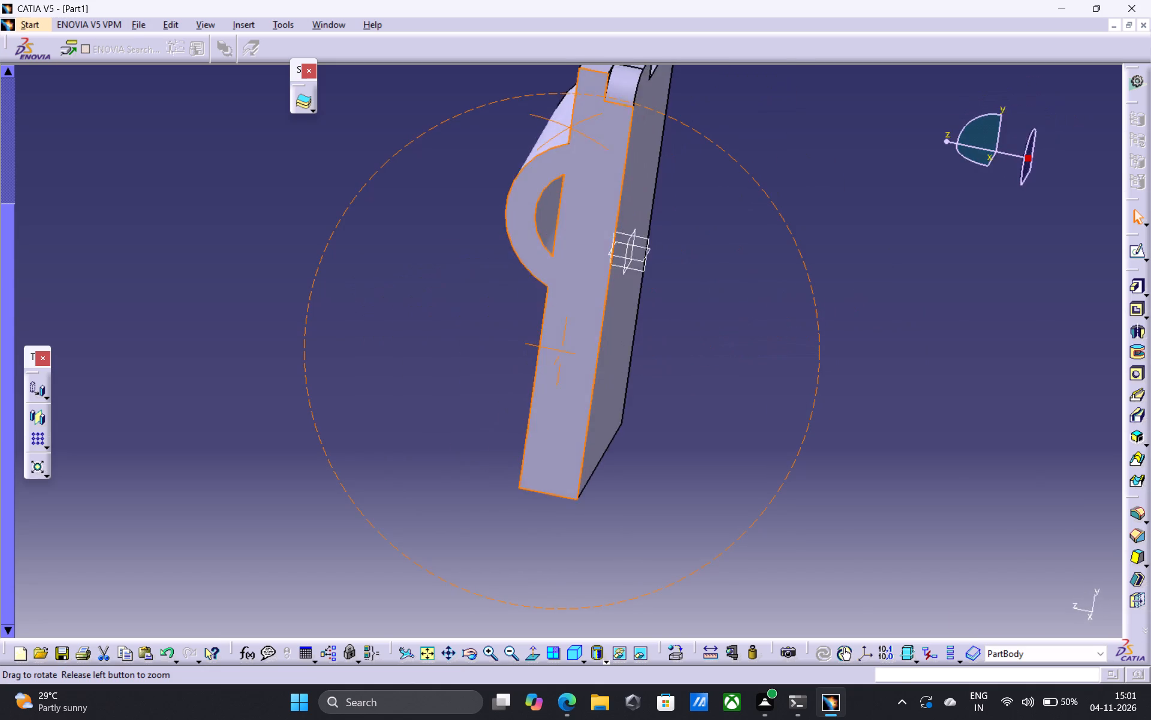
middle_click_drag(570, 128, 640, 361)
right_click_drag(570, 128, 640, 361)
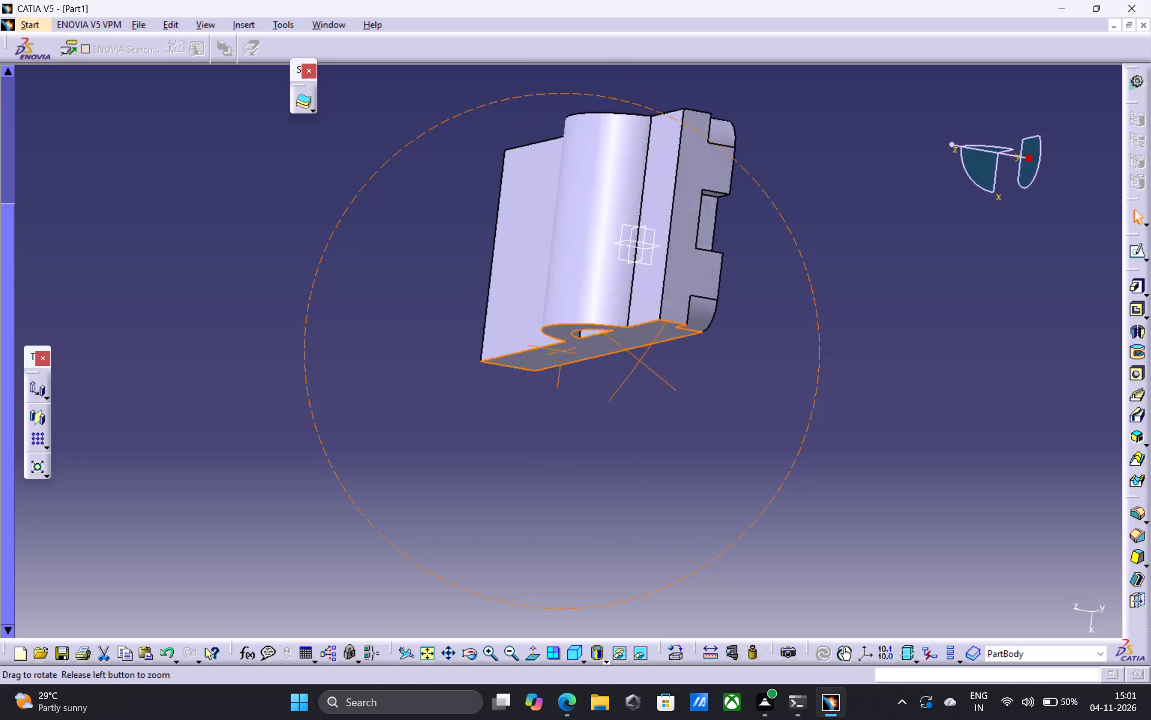
middle_click_drag(640, 361, 713, 502)
right_click_drag(640, 361, 713, 502)
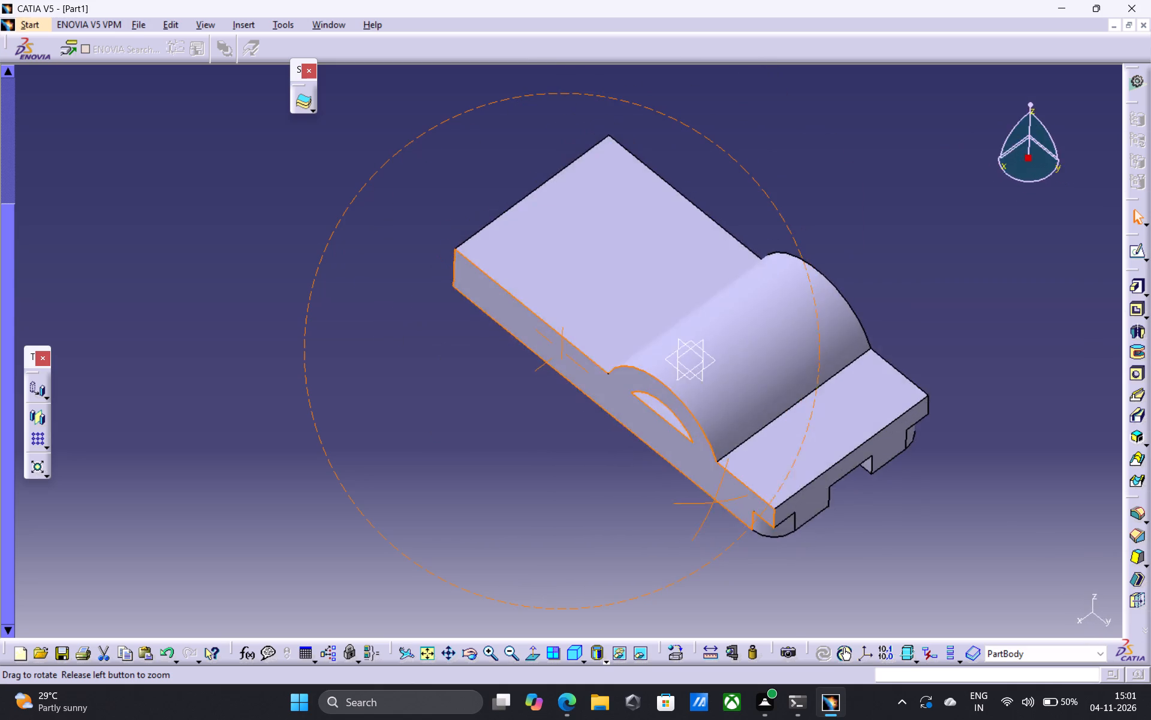
middle_click_drag(713, 502, 815, 367)
right_click_drag(713, 502, 815, 367)
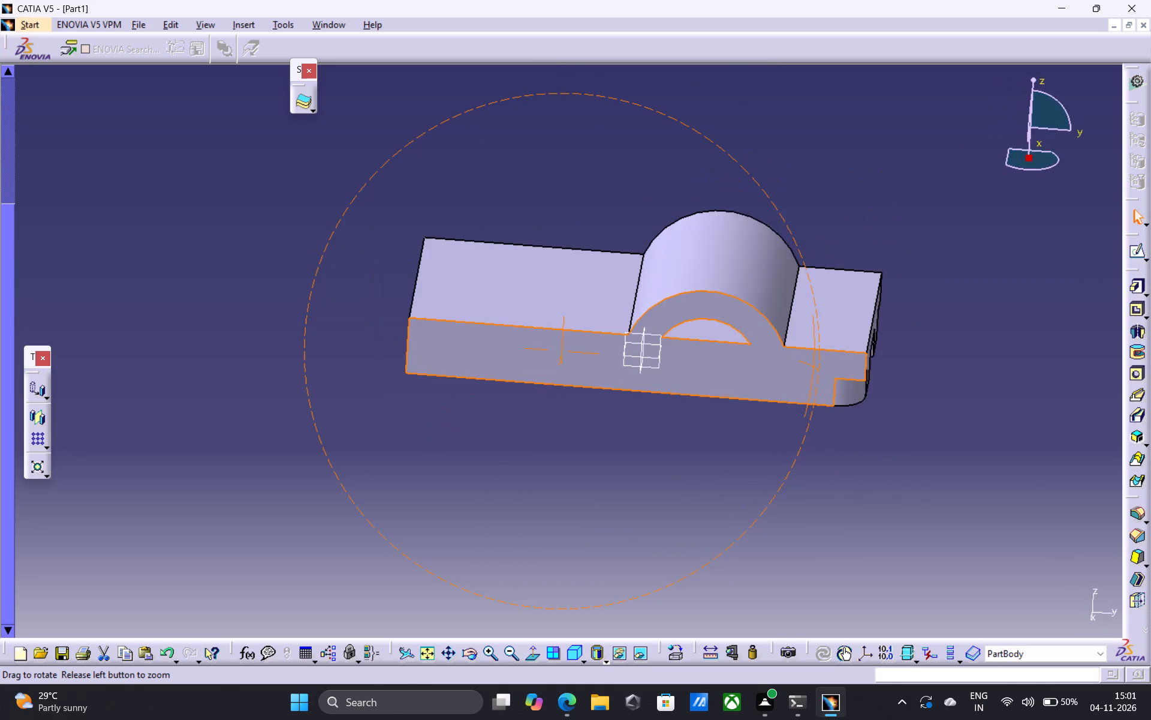
middle_click_drag(815, 367, 796, 391)
right_click_drag(815, 367, 796, 391)
Clear the part by undoing back to the base plate's outline sketch and deleting that sketch.
key("ctrl+z")
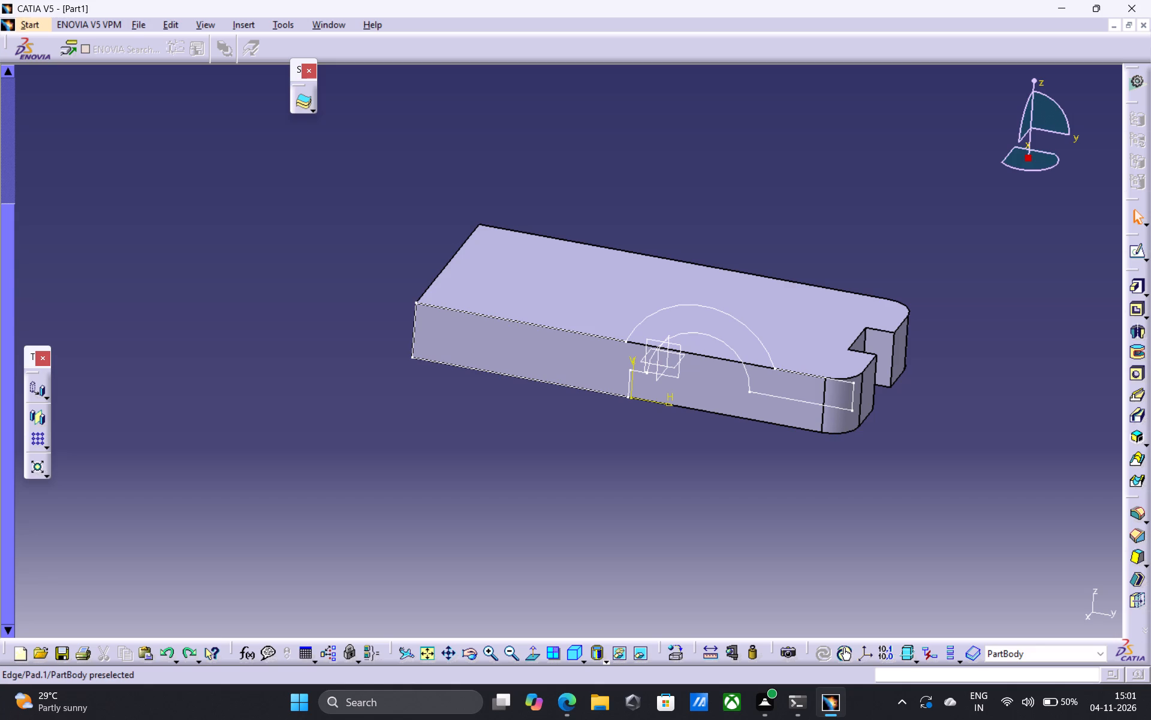
key("ctrl+z")
key("ctrl+z")
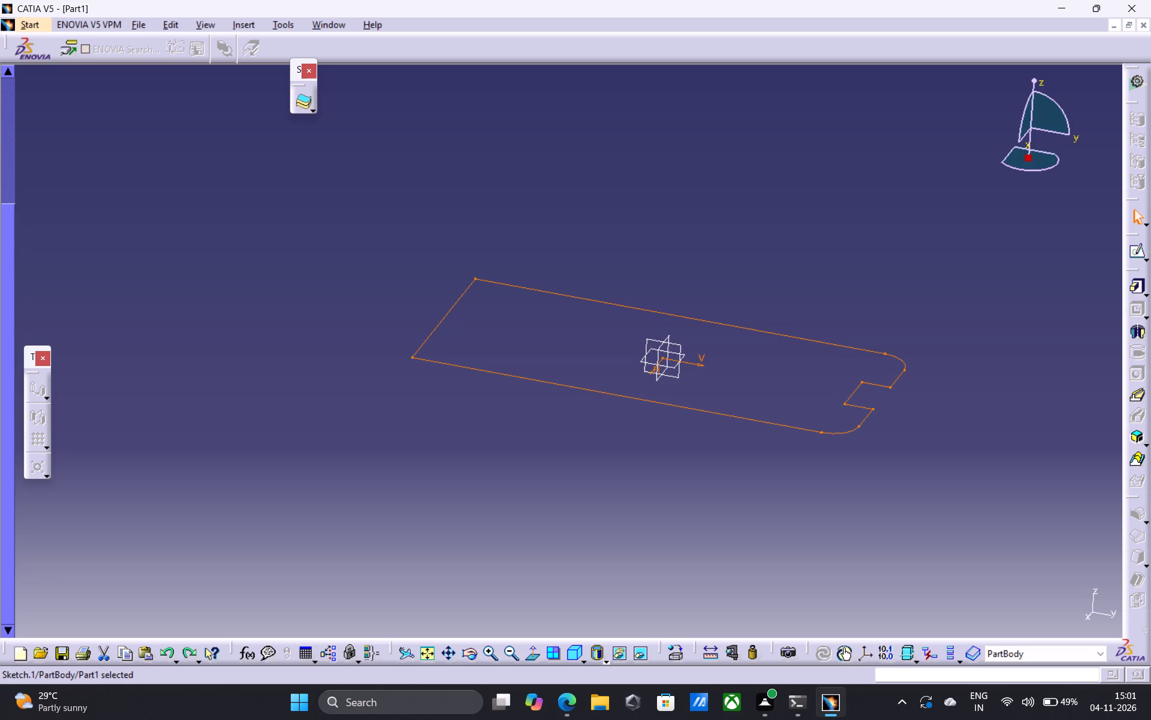
left_click_drag(387, 227, 966, 514)
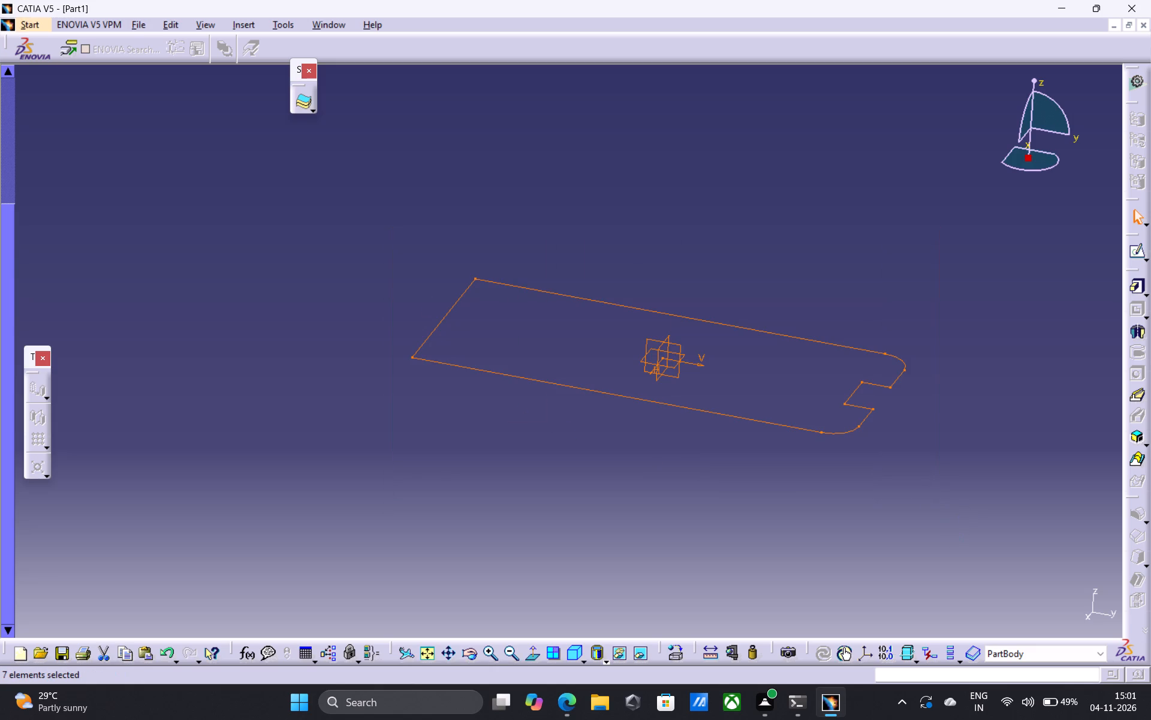
key("Delete")
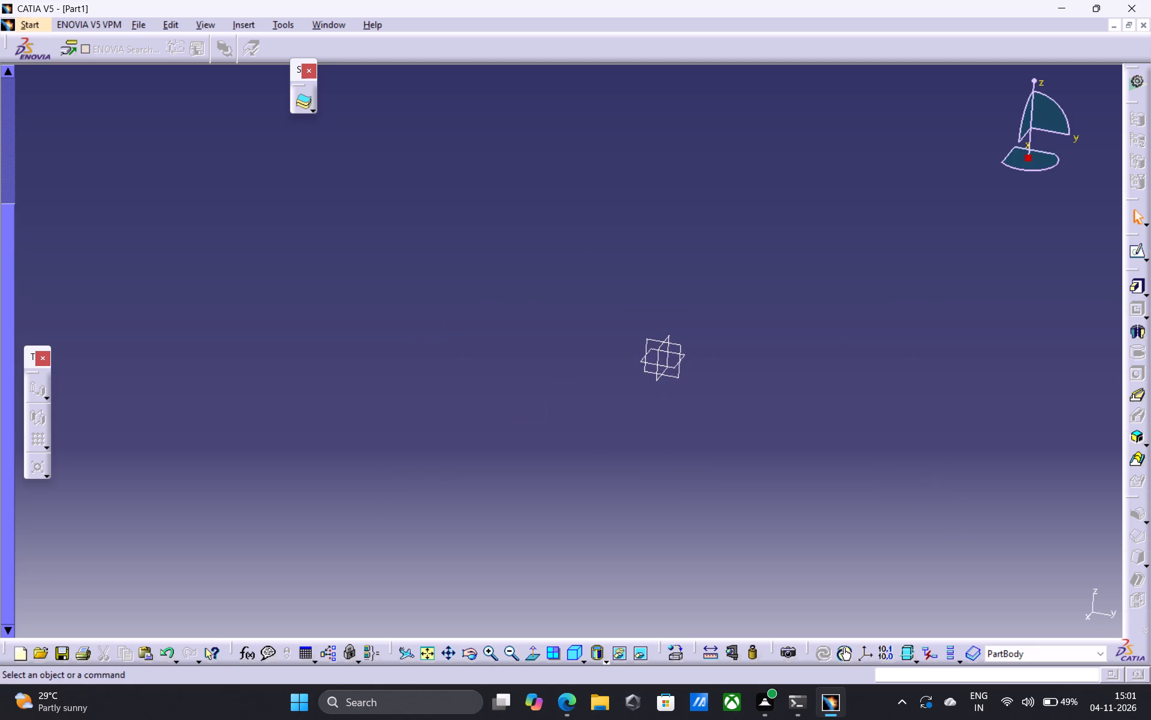
Sketch two concentric circles centred on the origin of the yz plane, about 28 mm and 19 mm in radius.
left_click(1137, 253)
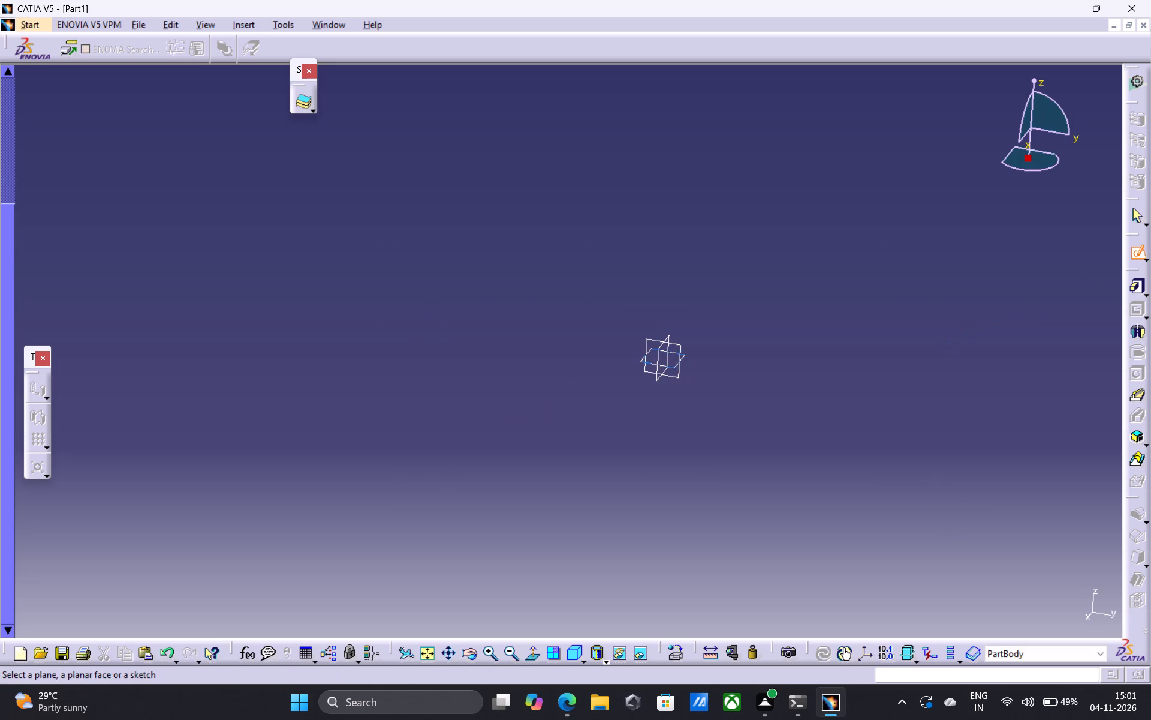
left_click(682, 353)
scroll(92, 550, "down", 3)
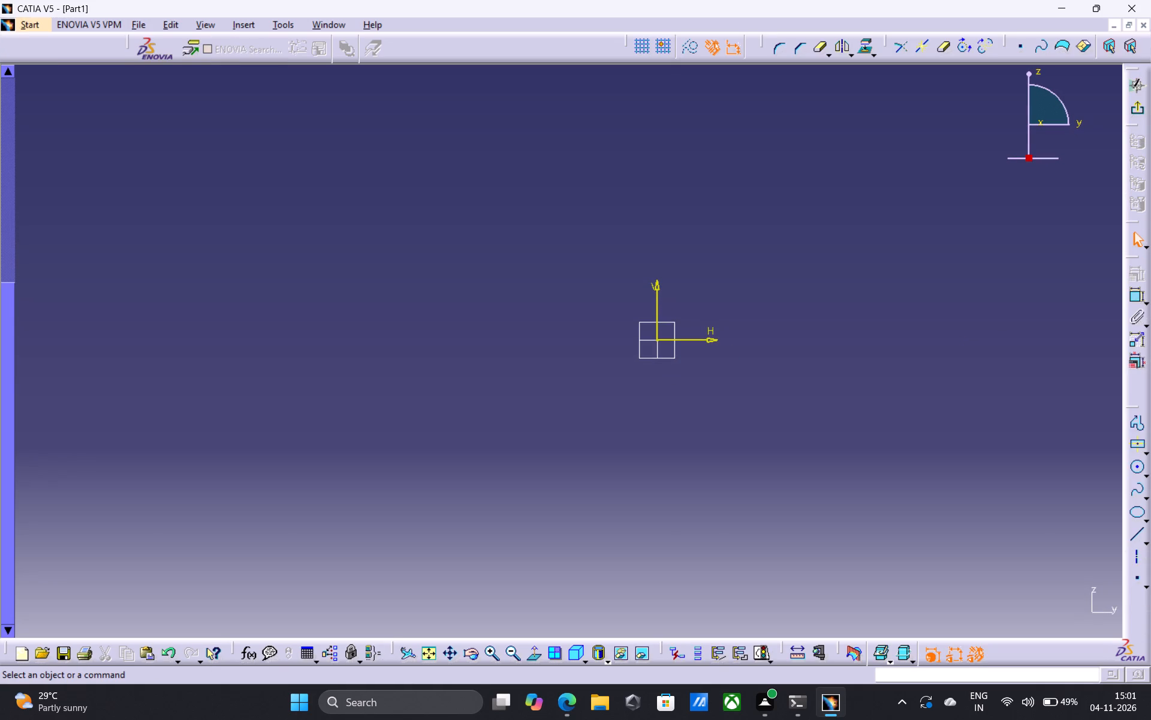
scroll(92, 550, "down", 7)
scroll(91, 550, "up", 15)
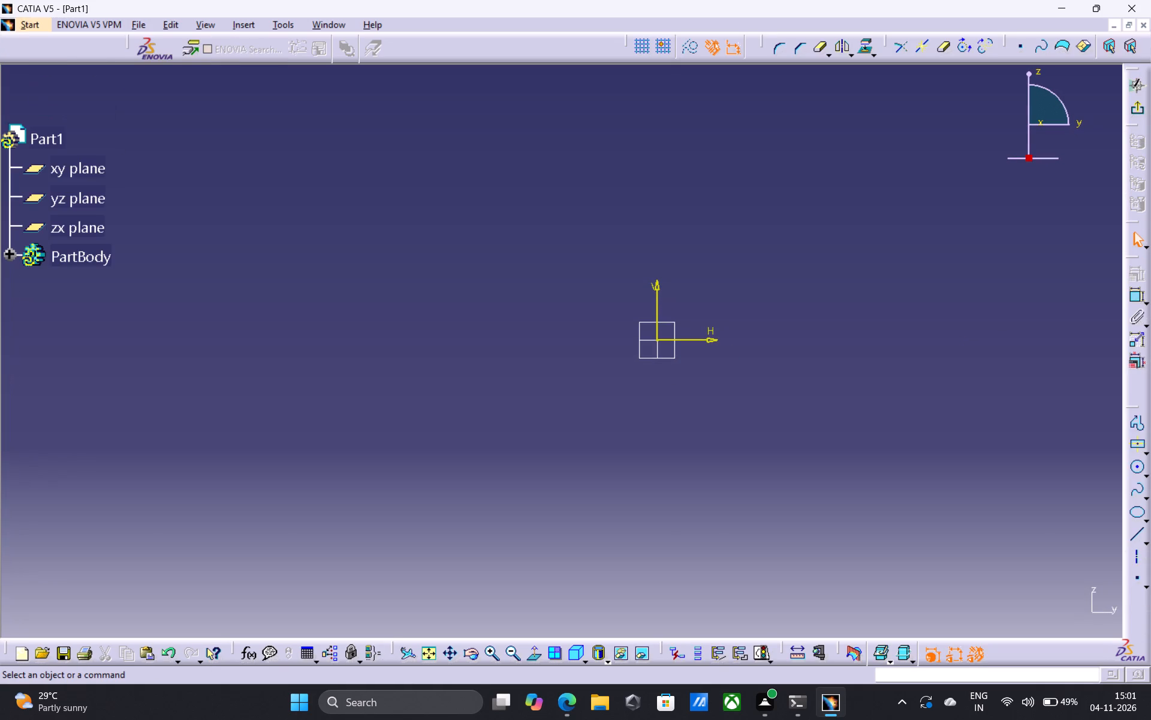
scroll(89, 544, "down", 2)
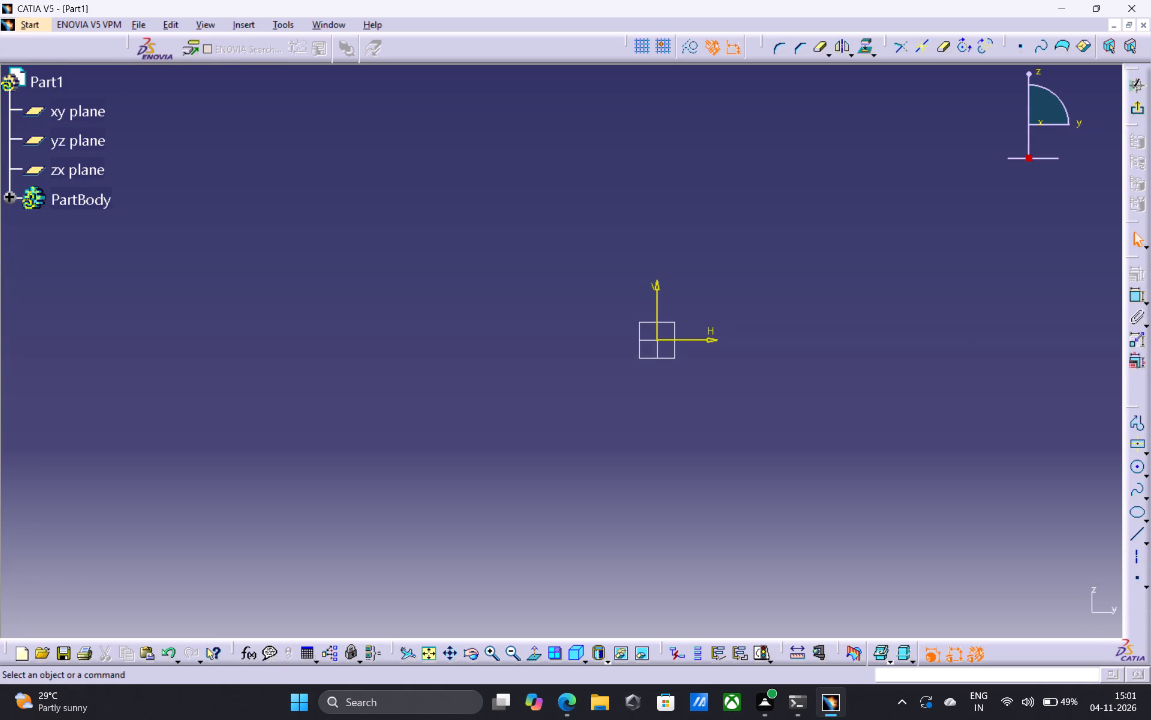
left_click(1140, 468)
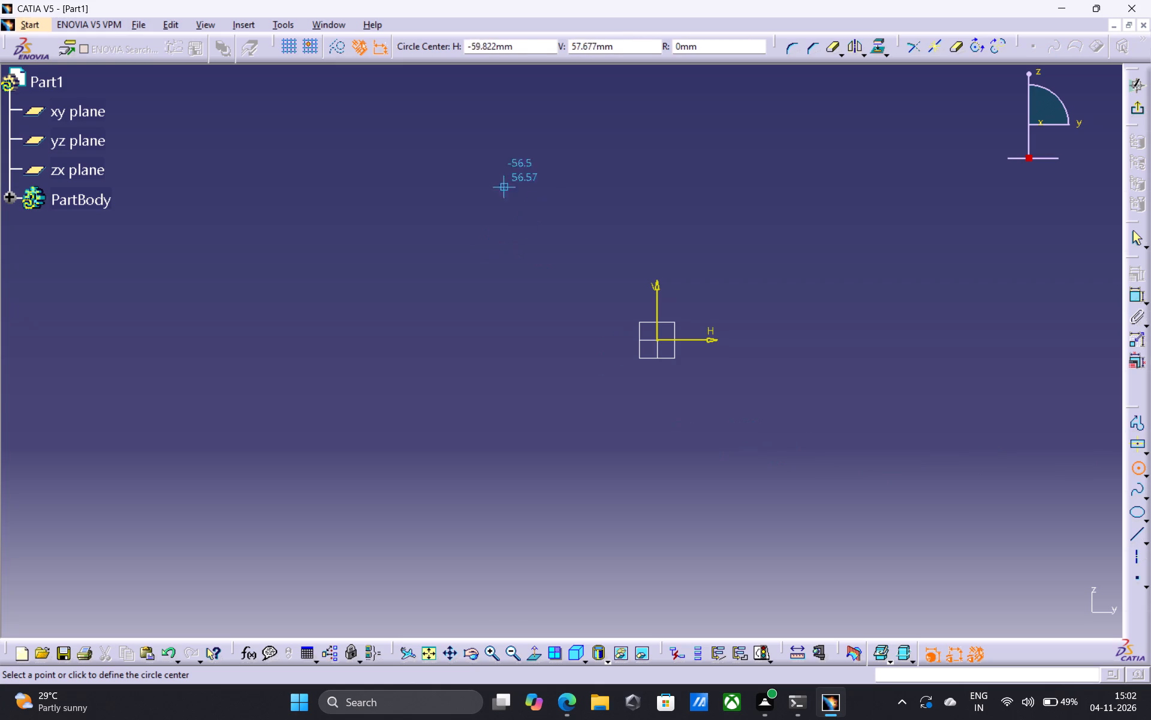
left_click(658, 338)
left_click(729, 367)
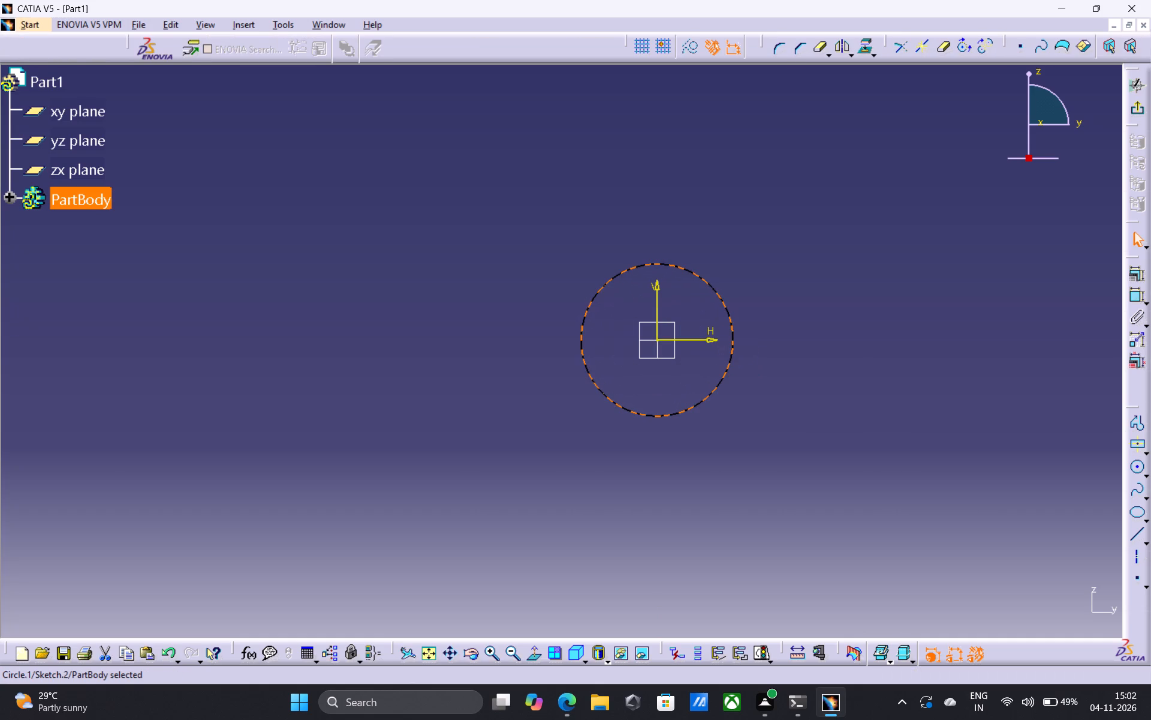
left_click(1132, 464)
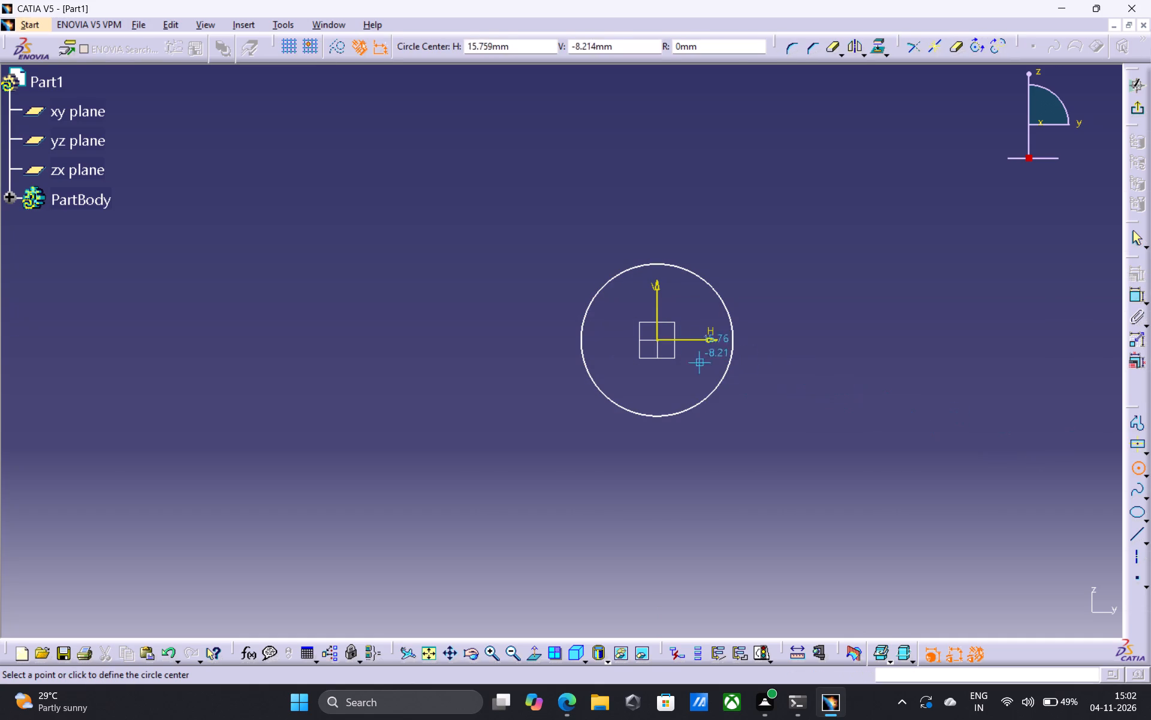
left_click(658, 340)
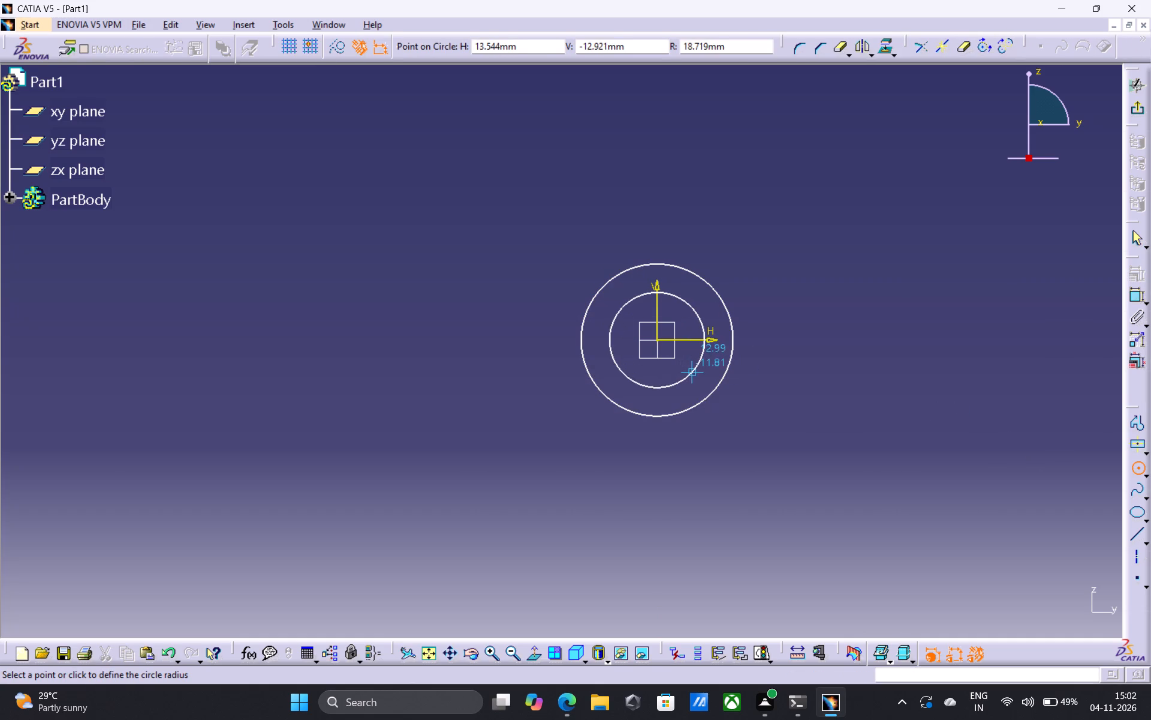
left_click(695, 377)
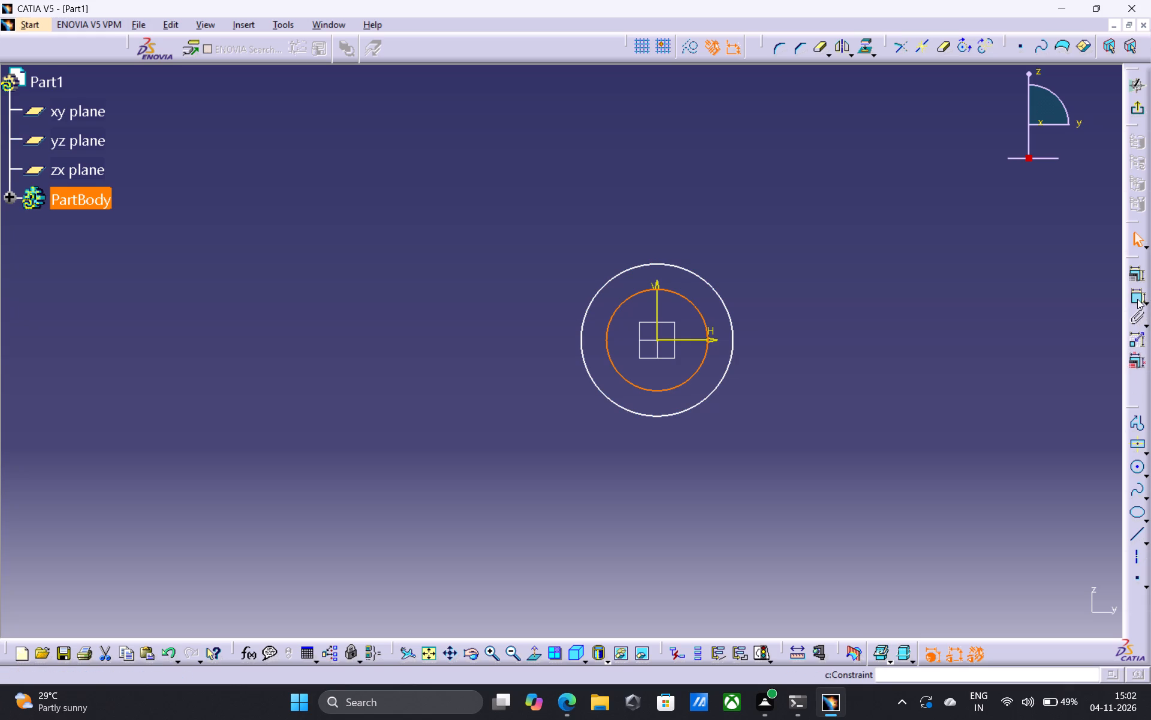
Constrain the circle radii to 28 mm for the outer circle and 18 mm for the inner circle.
double_click(1137, 298)
left_click(713, 175)
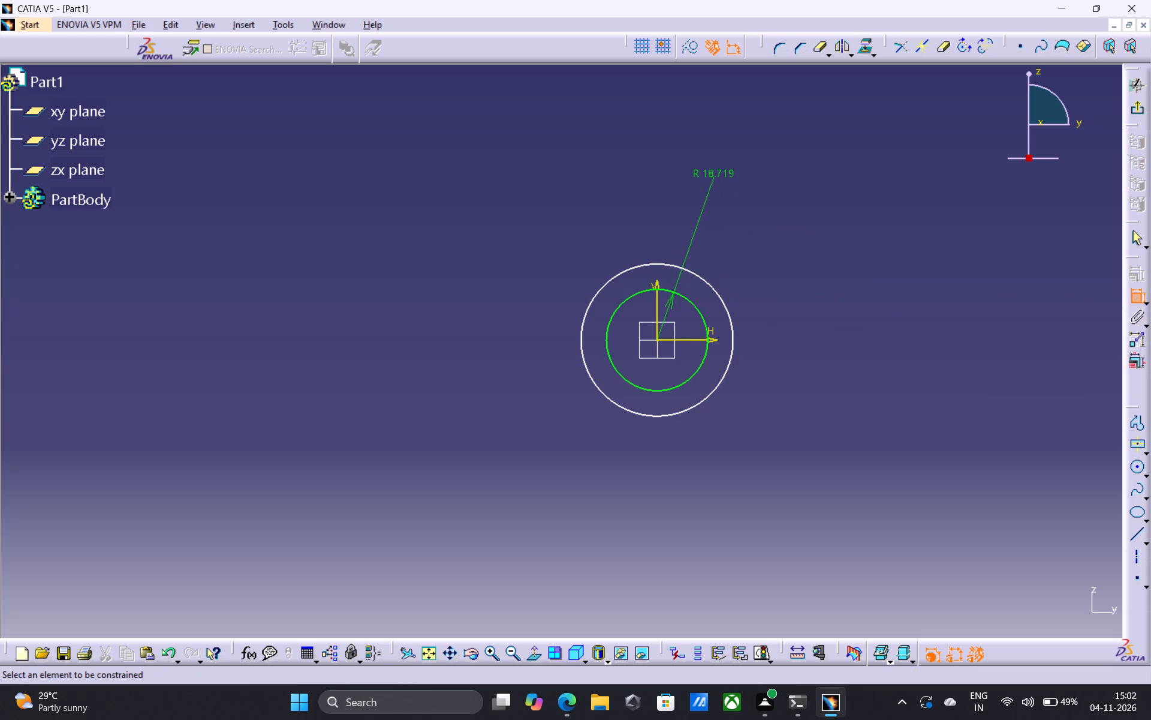
left_click(708, 283)
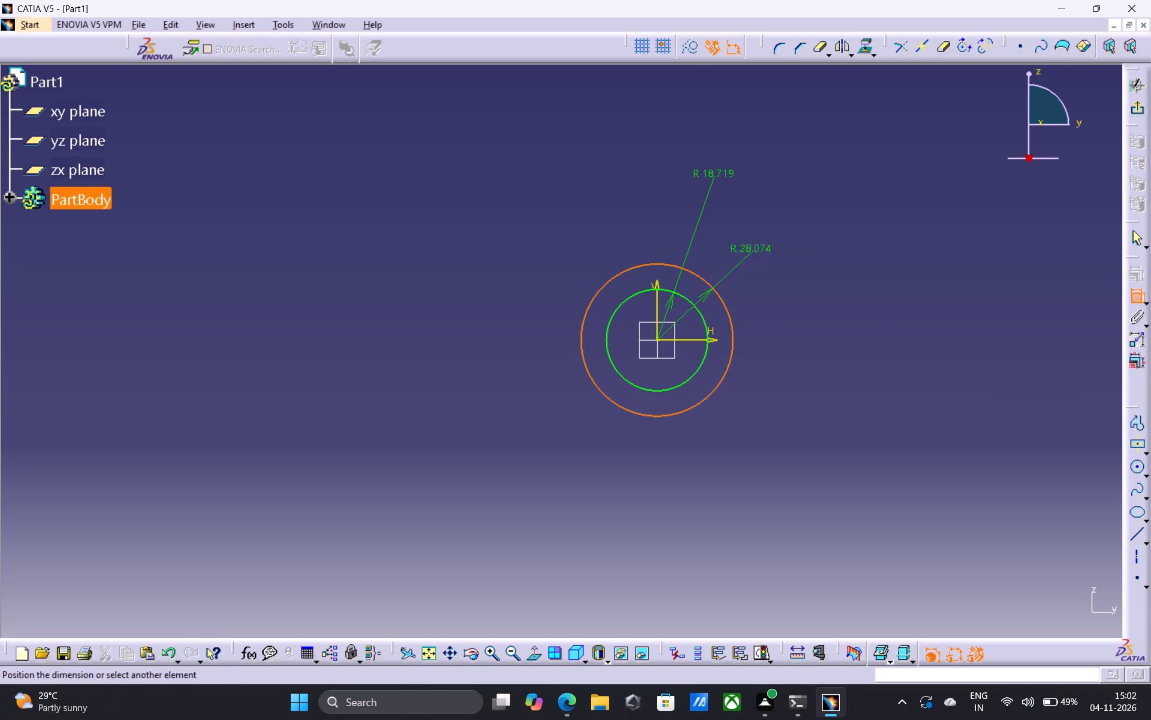
left_click(774, 223)
double_click(775, 212)
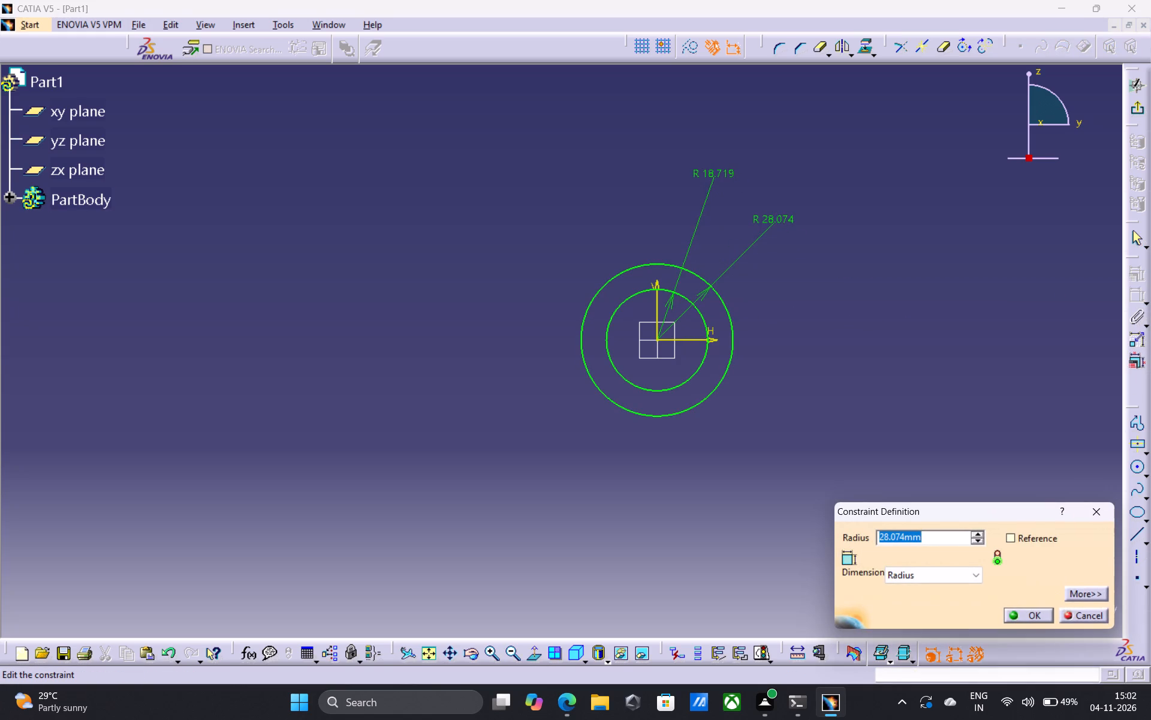
key("BackSpace")
type("28")
key("Return")
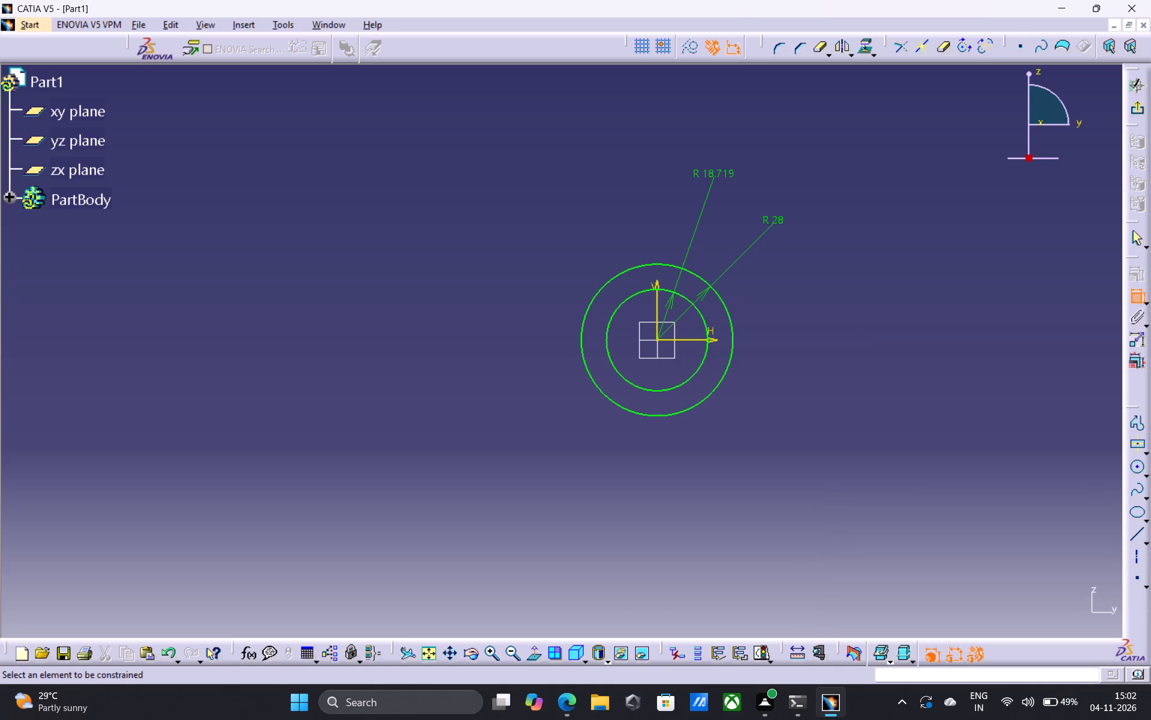
double_click(727, 174)
type("18")
key("Return")
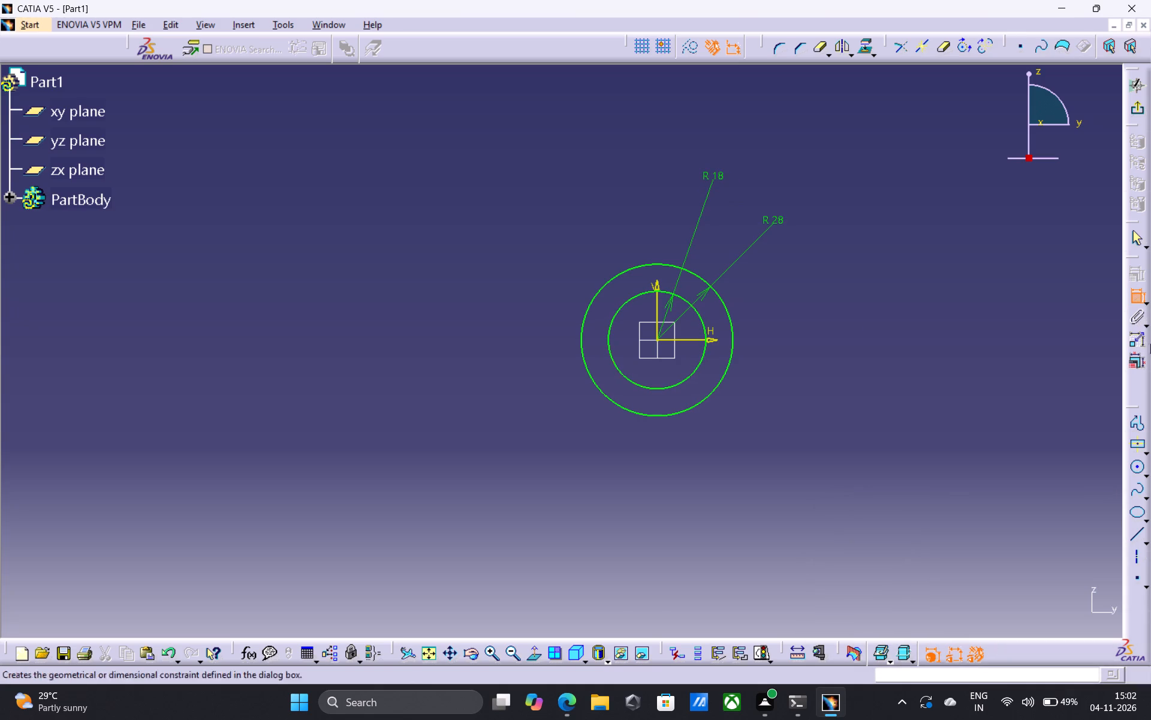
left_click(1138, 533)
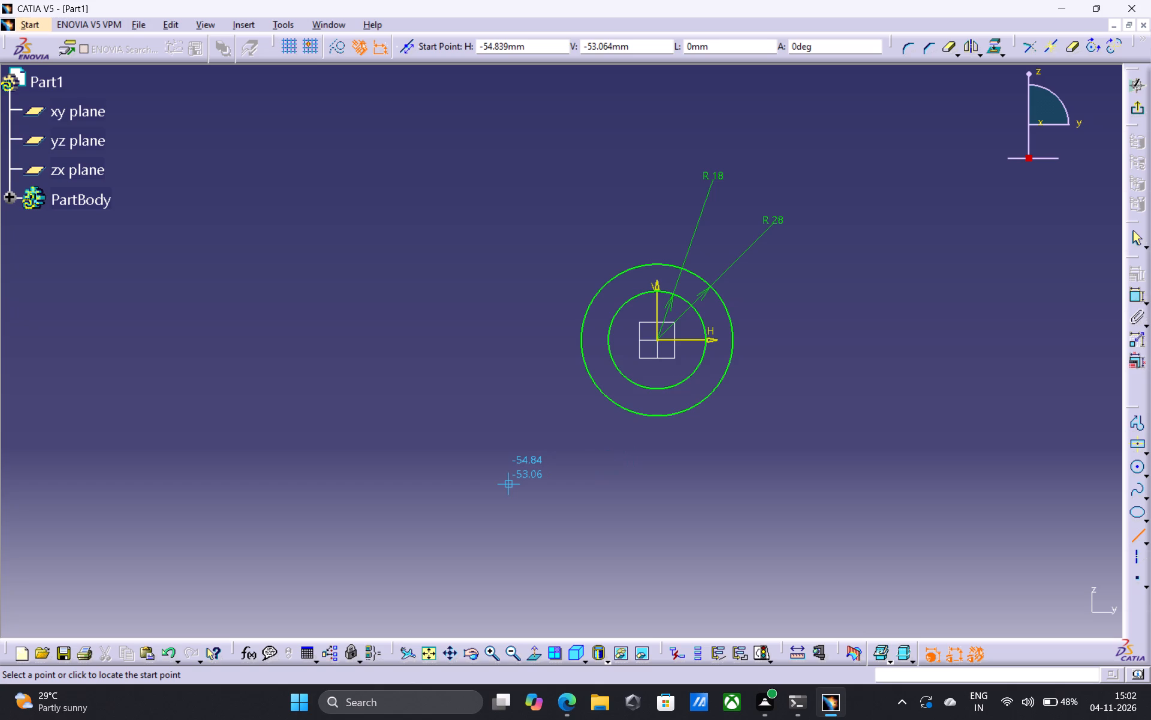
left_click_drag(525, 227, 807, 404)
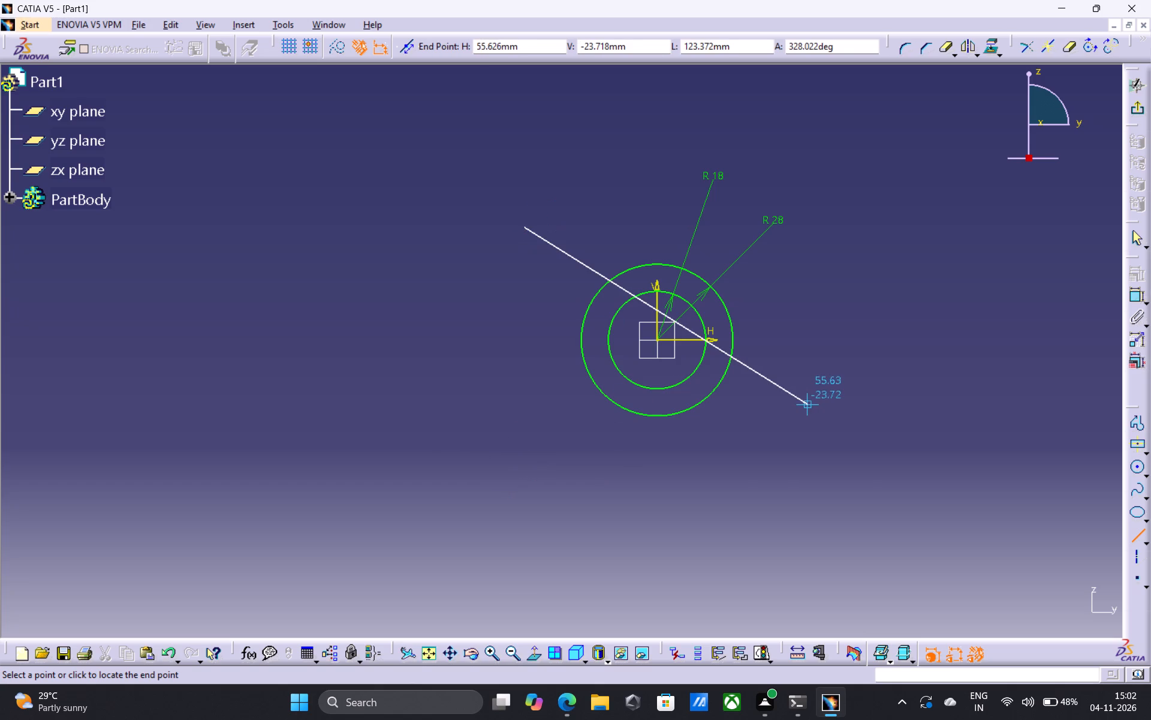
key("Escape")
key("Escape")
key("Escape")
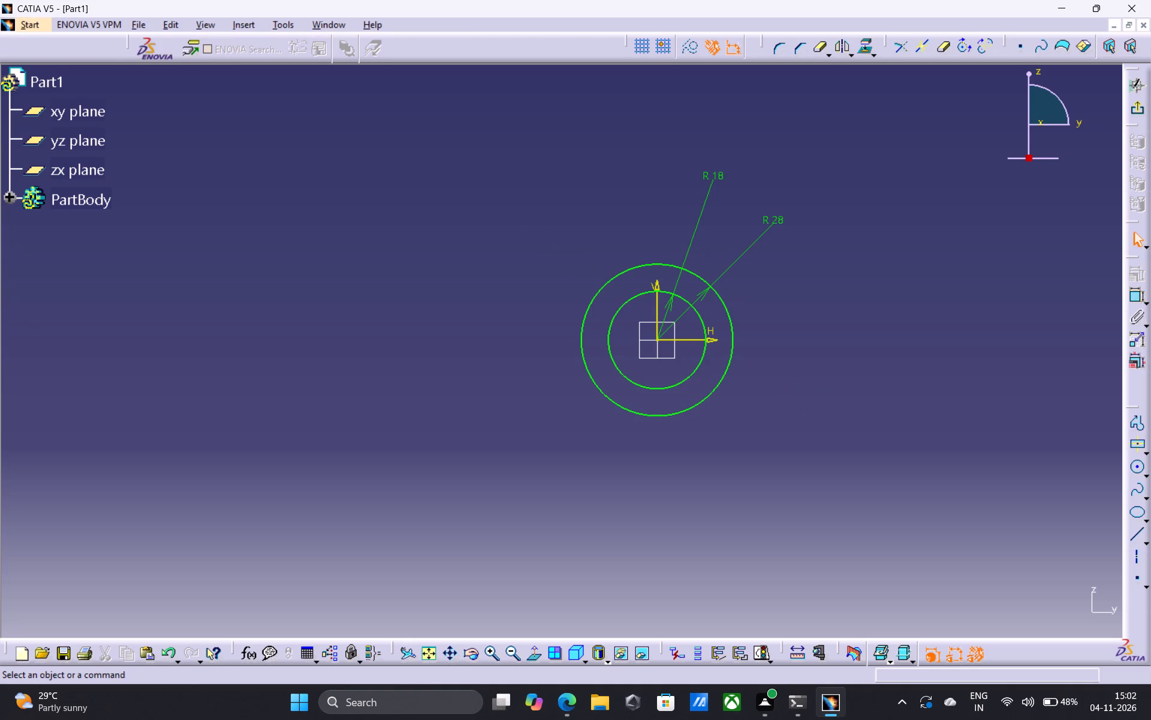
Delete both concentric circles and their radius constraints from the yz-plane sketch.
left_click_drag(456, 187, 854, 466)
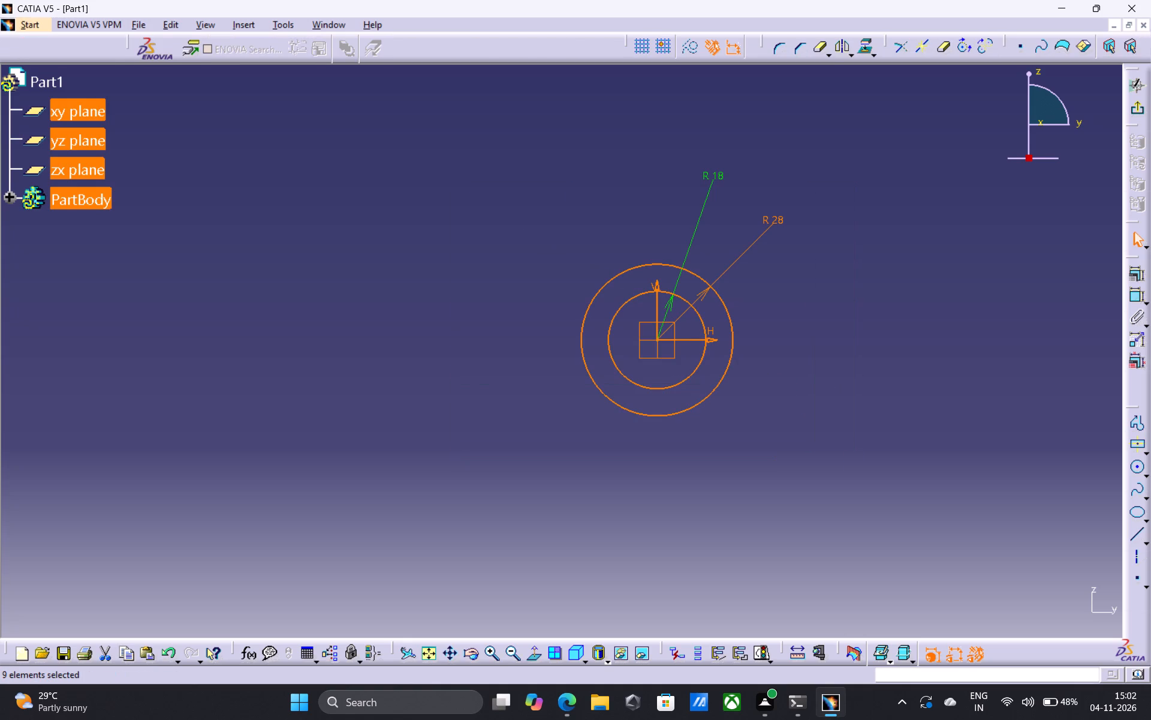
key("Delete")
right_click(848, 463)
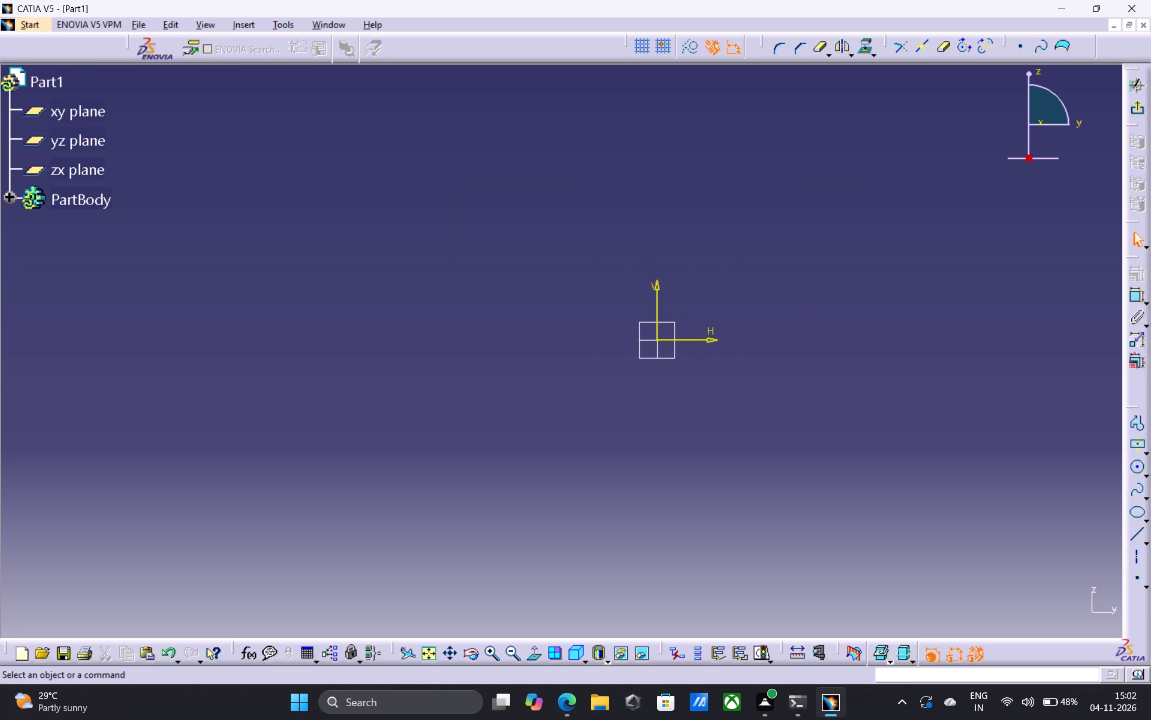
Sketch a centred rectangle on the origin, about 174 mm wide and 33 mm high.
left_click(1136, 448)
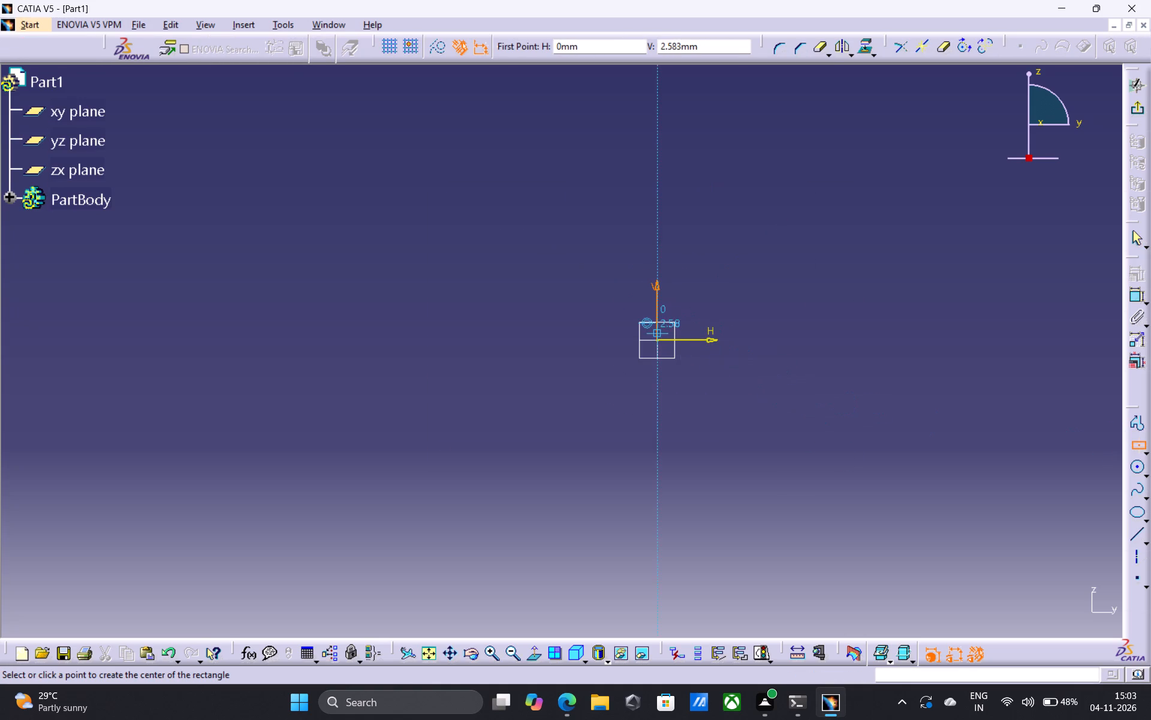
left_click(656, 339)
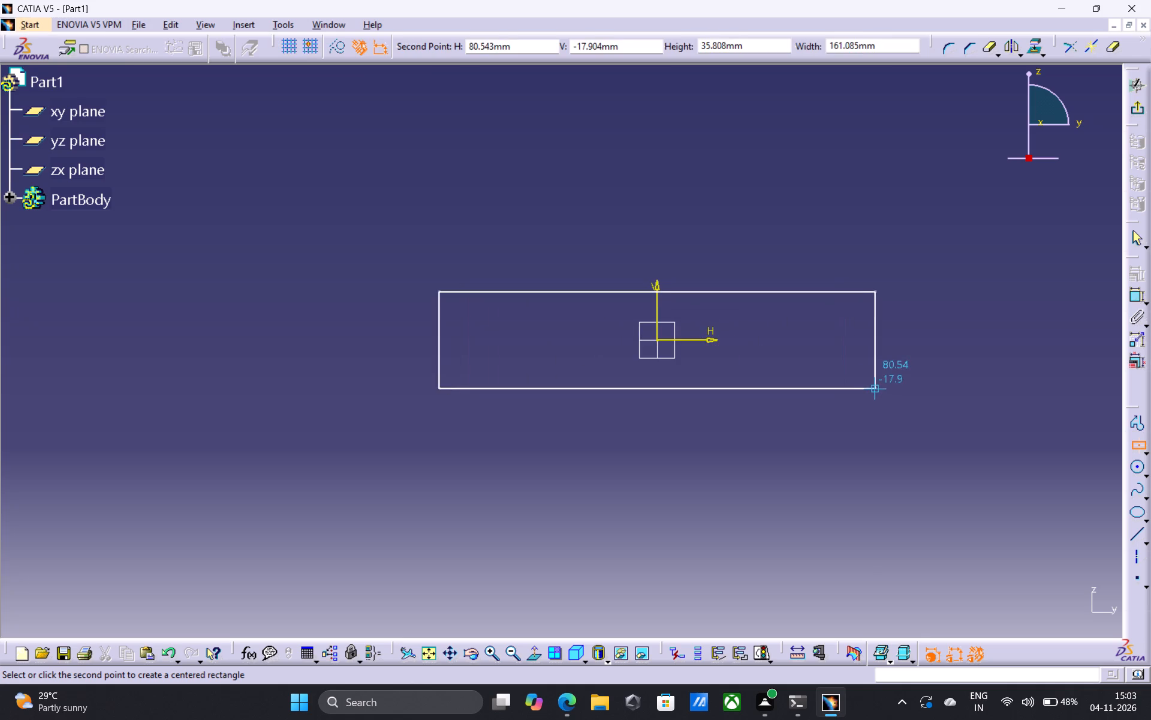
left_click(894, 385)
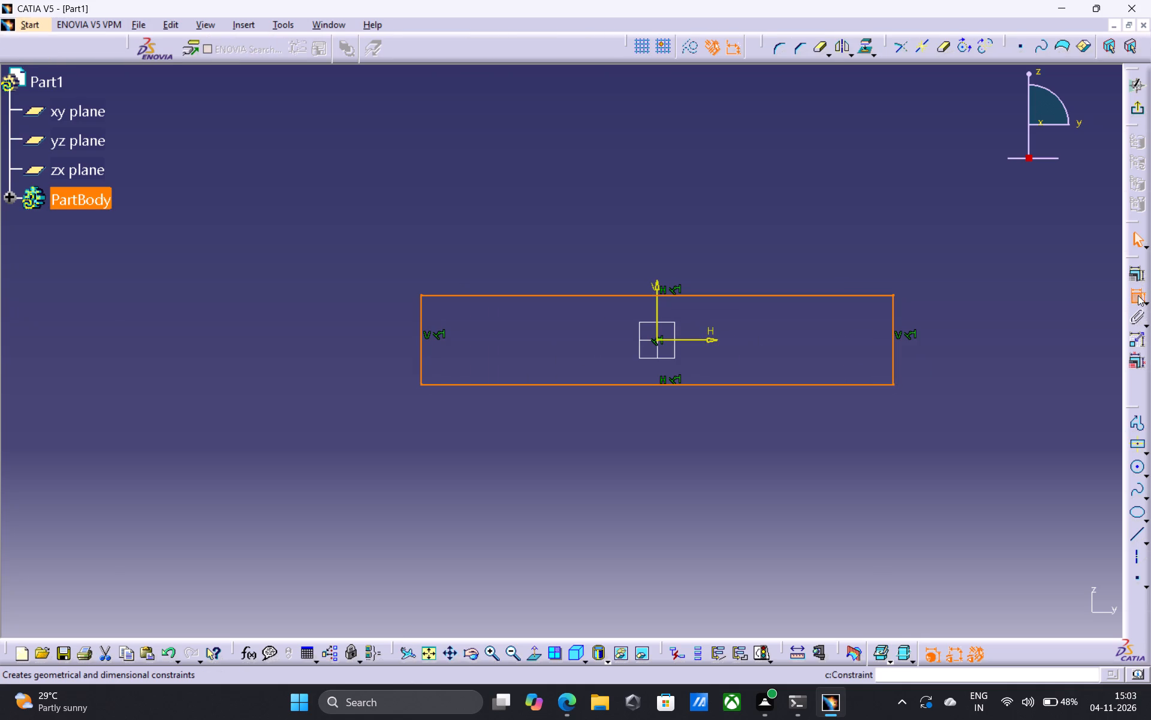
Constrain the rectangle to a width of 154 mm and a height of 20 mm.
left_click(1138, 295)
double_click(1137, 296)
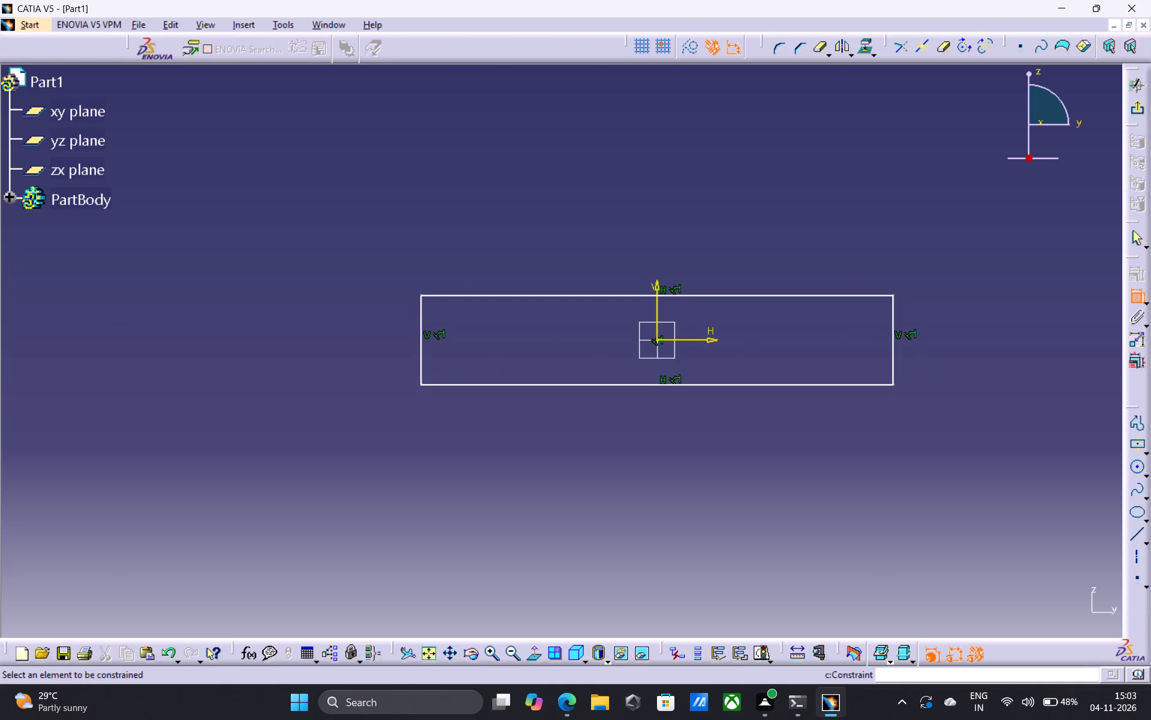
left_click_drag(893, 322, 899, 322)
left_click(951, 343)
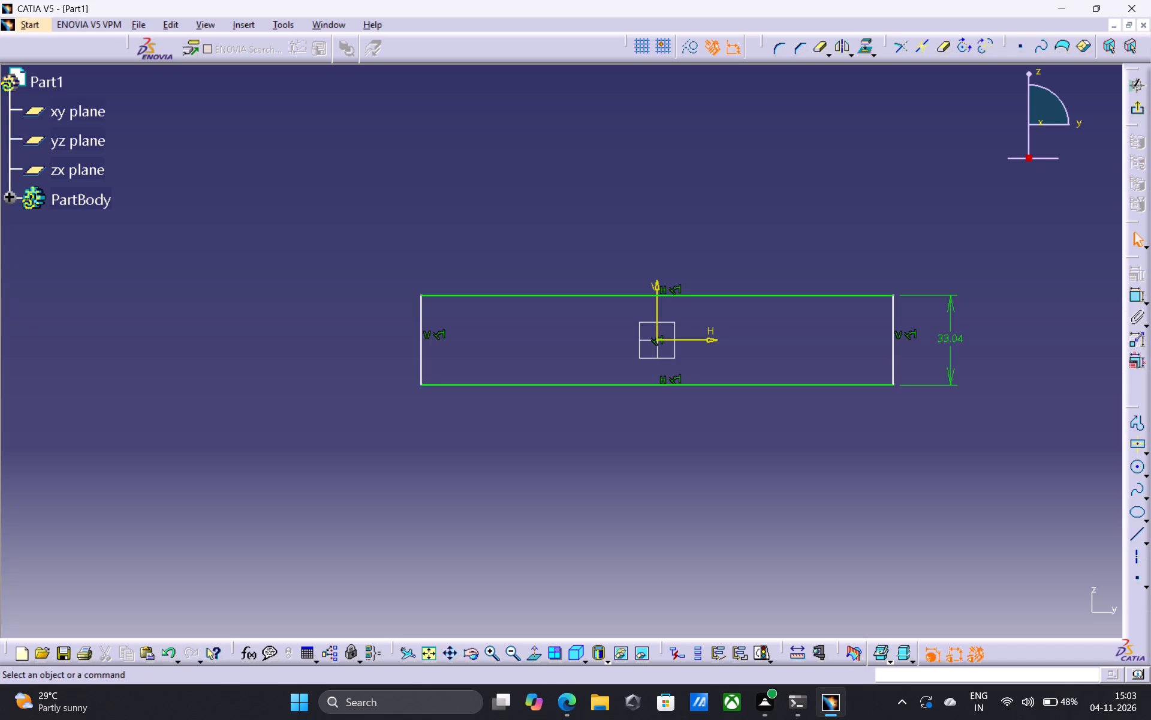
left_click(1136, 299)
left_click(773, 384)
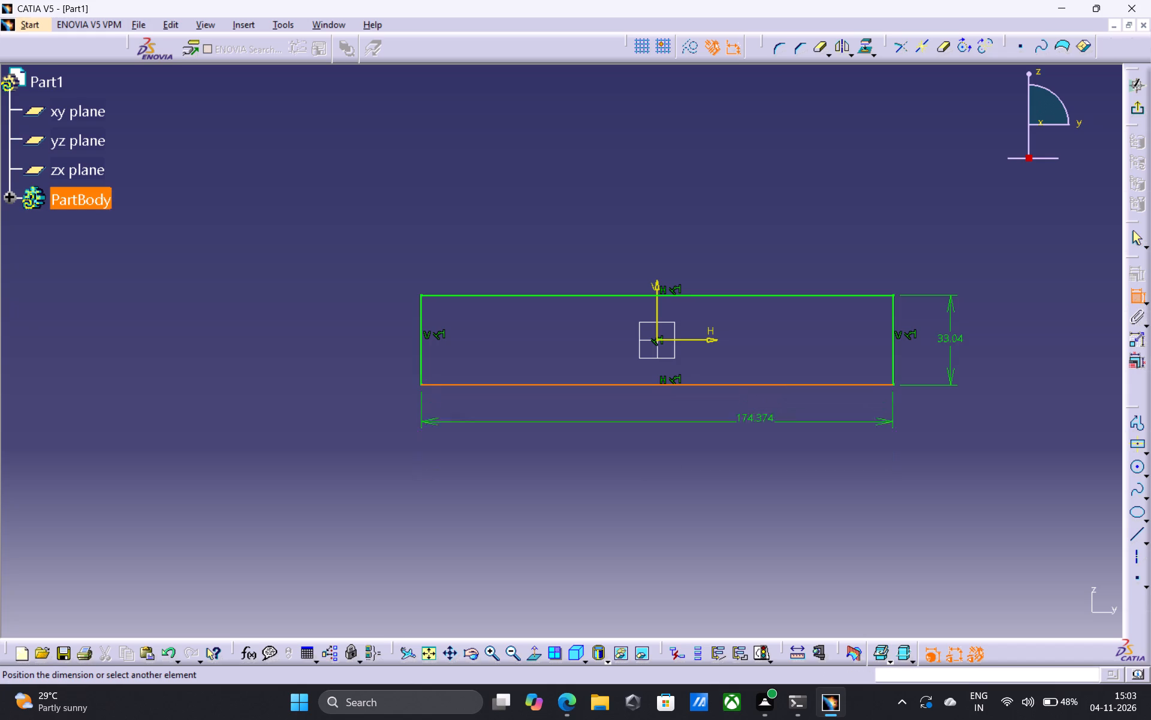
left_click(667, 472)
double_click(670, 470)
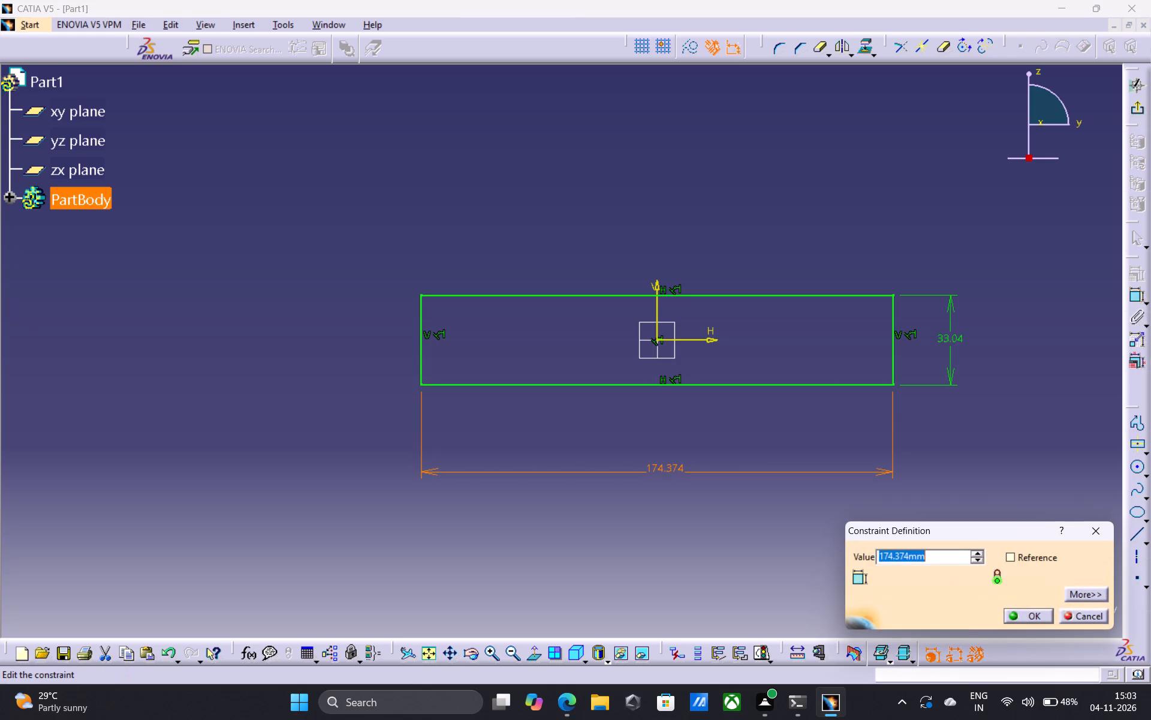
type("154")
key("Return")
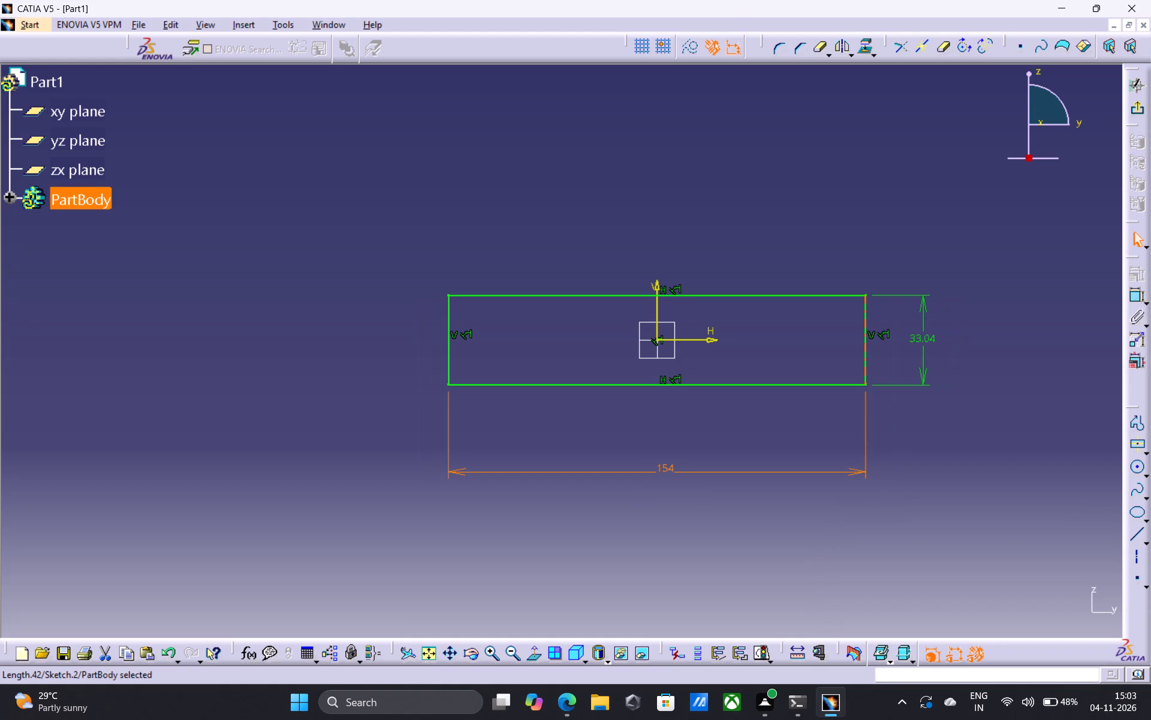
double_click(928, 341)
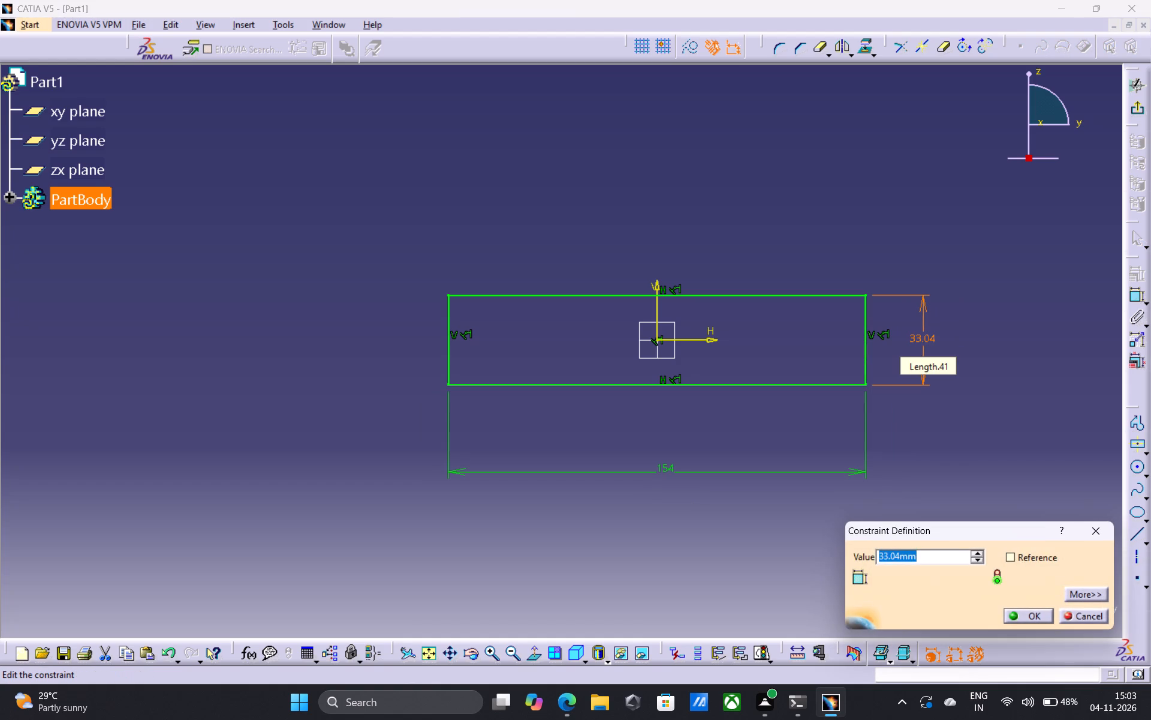
type("20")
key("Return")
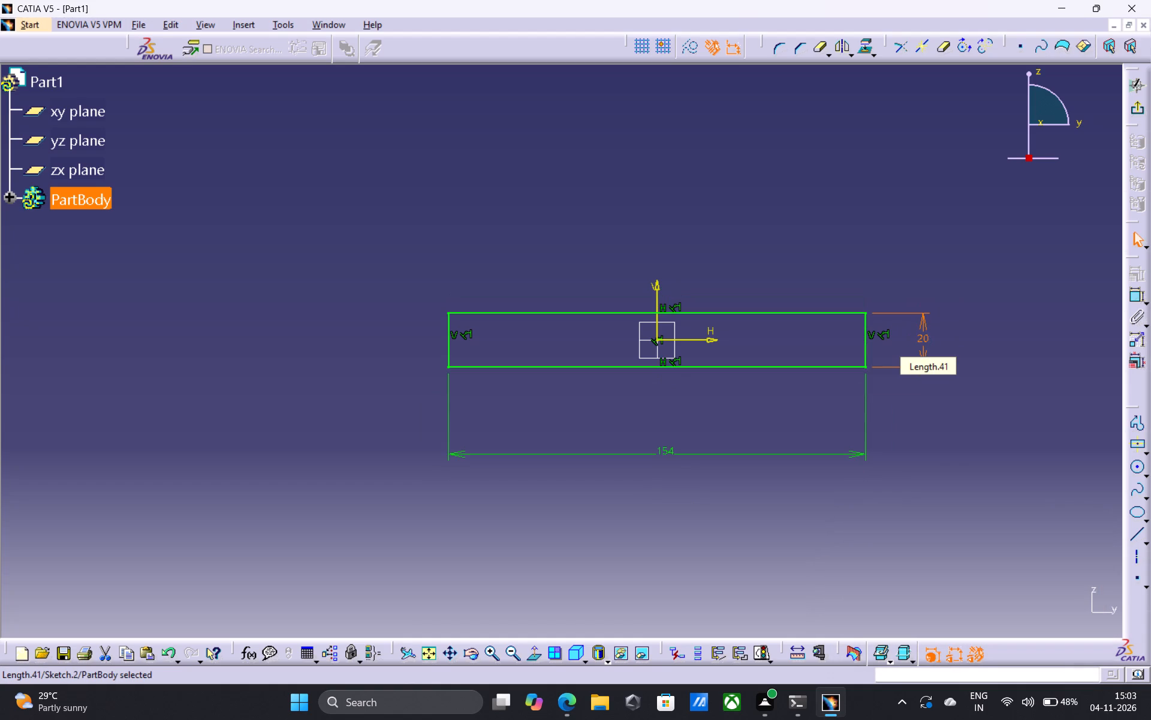
Sketch two concentric circles clear of the rectangle, below its positive-H end, with radii of about 14 mm and 22.5 mm.
scroll(828, 341, "down", 1)
middle_click_drag(828, 341, 741, 283)
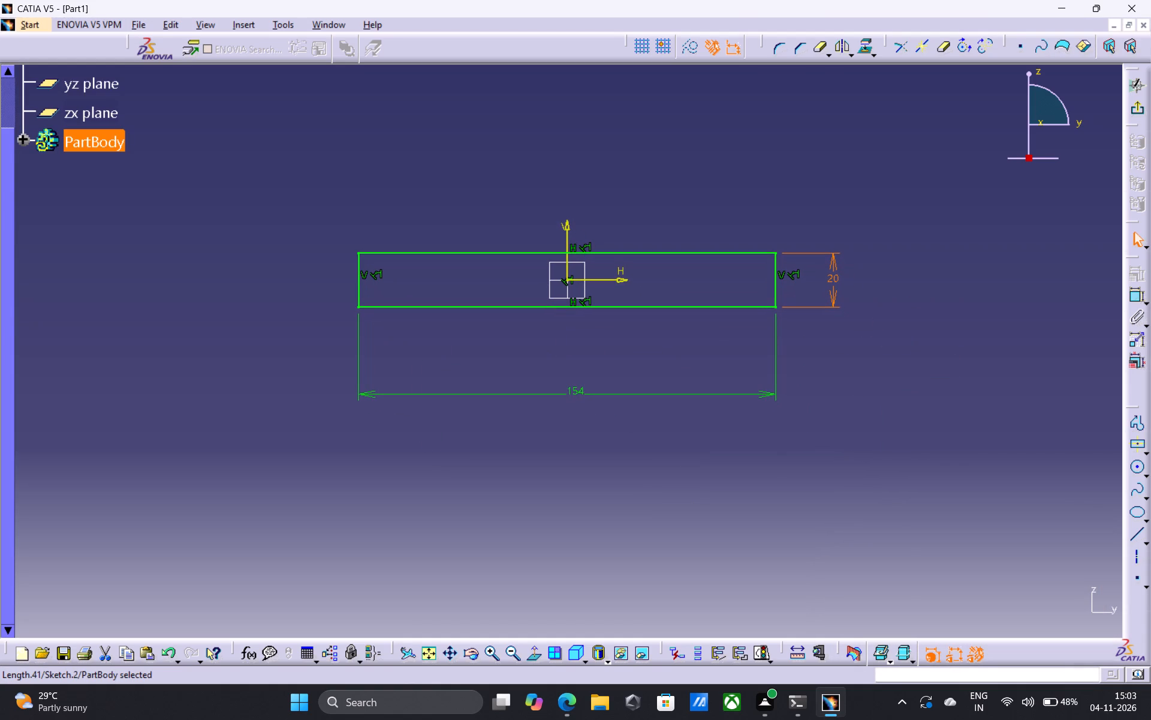
left_click(1140, 467)
left_click(882, 541)
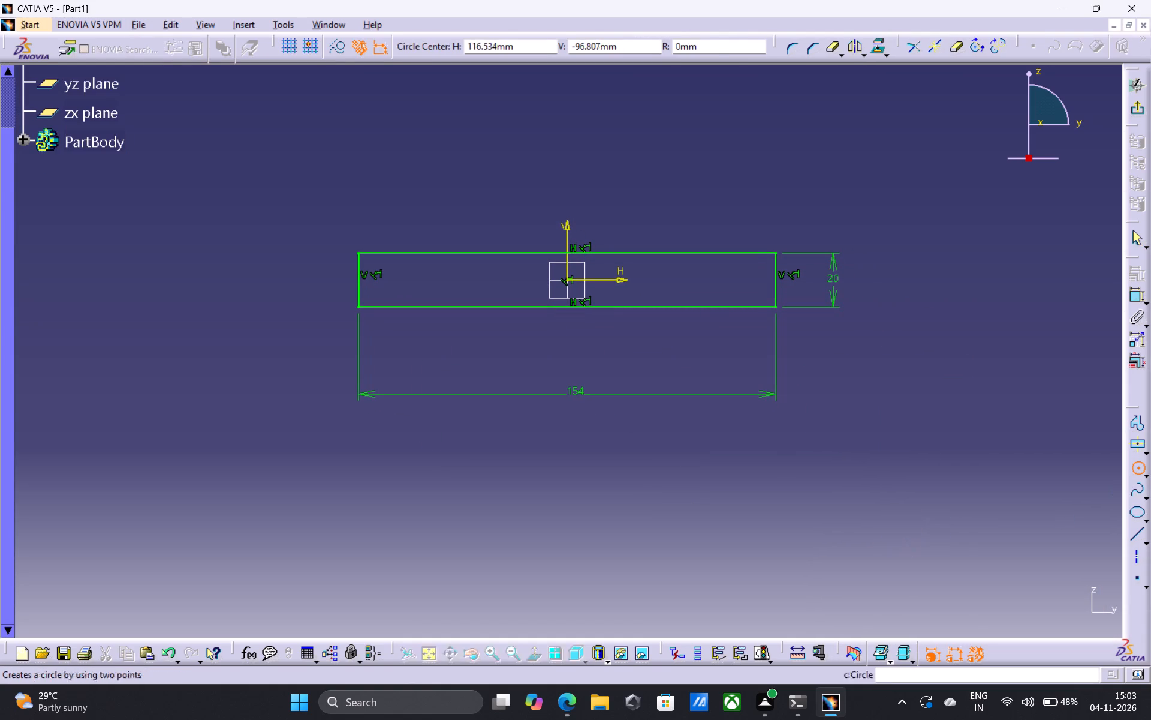
left_click(920, 554)
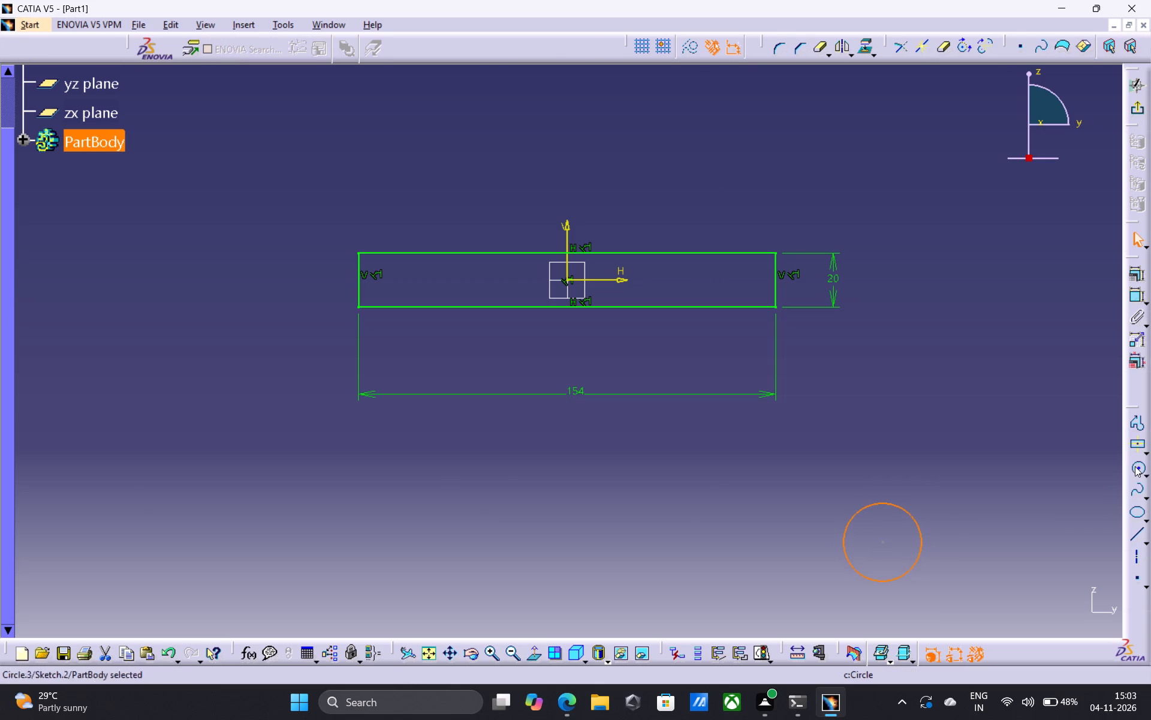
left_click(1138, 466)
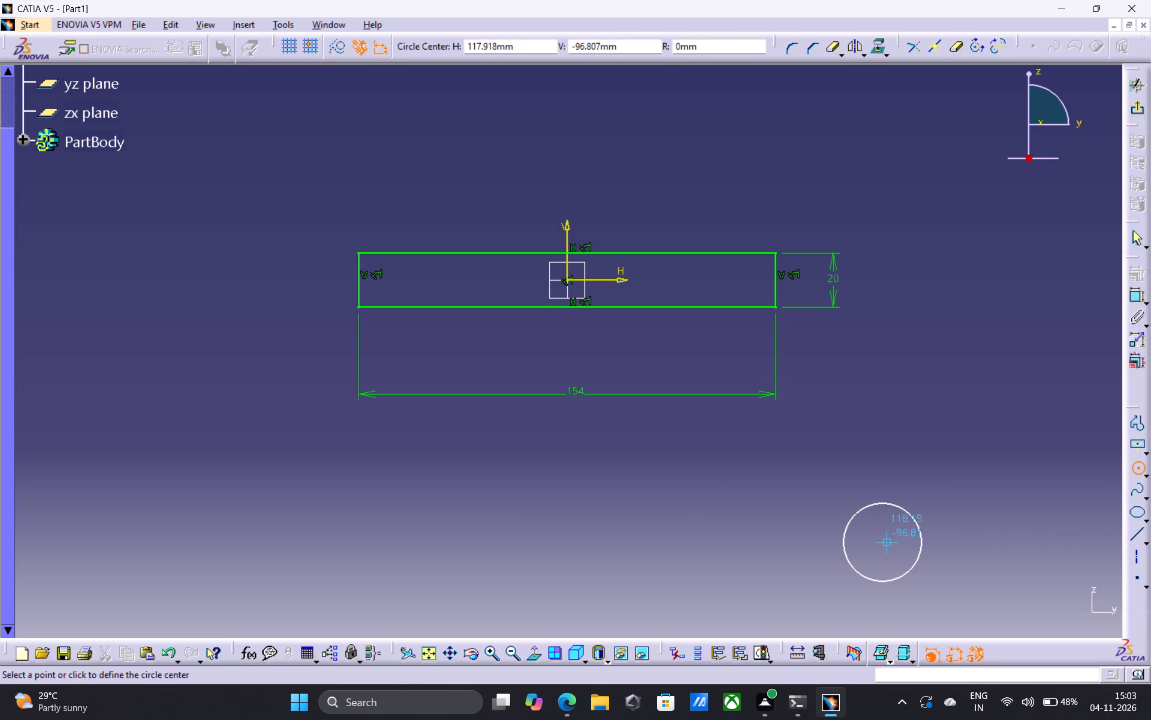
left_click(883, 541)
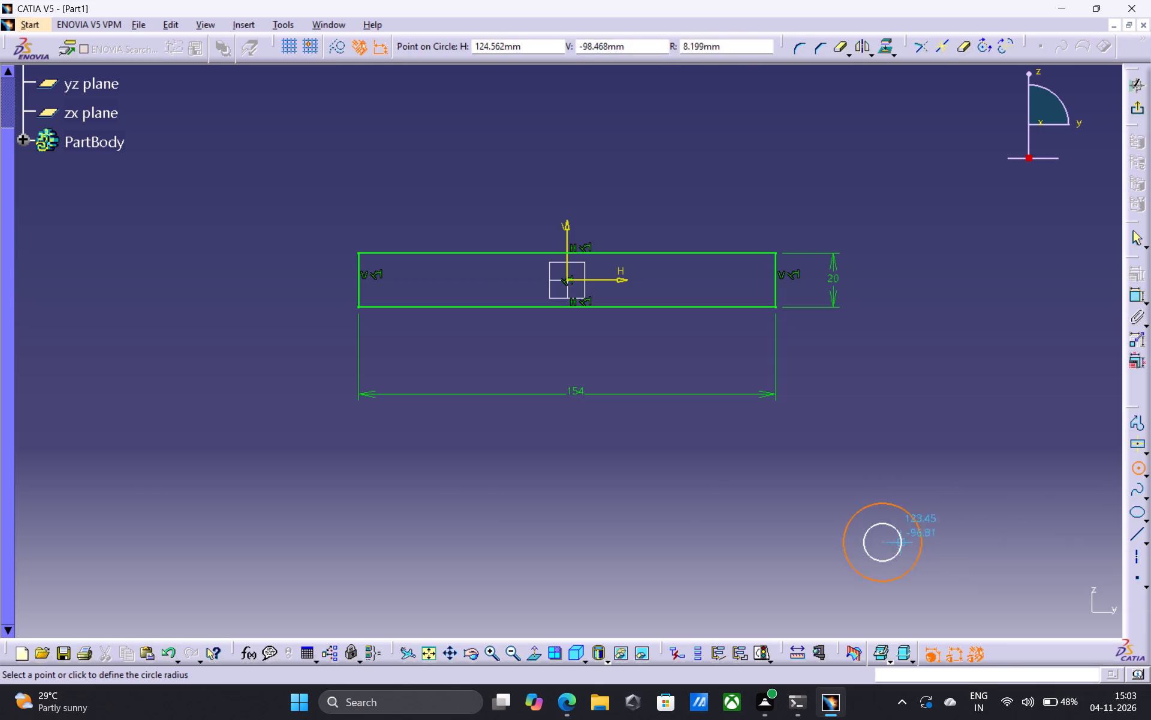
left_click(941, 562)
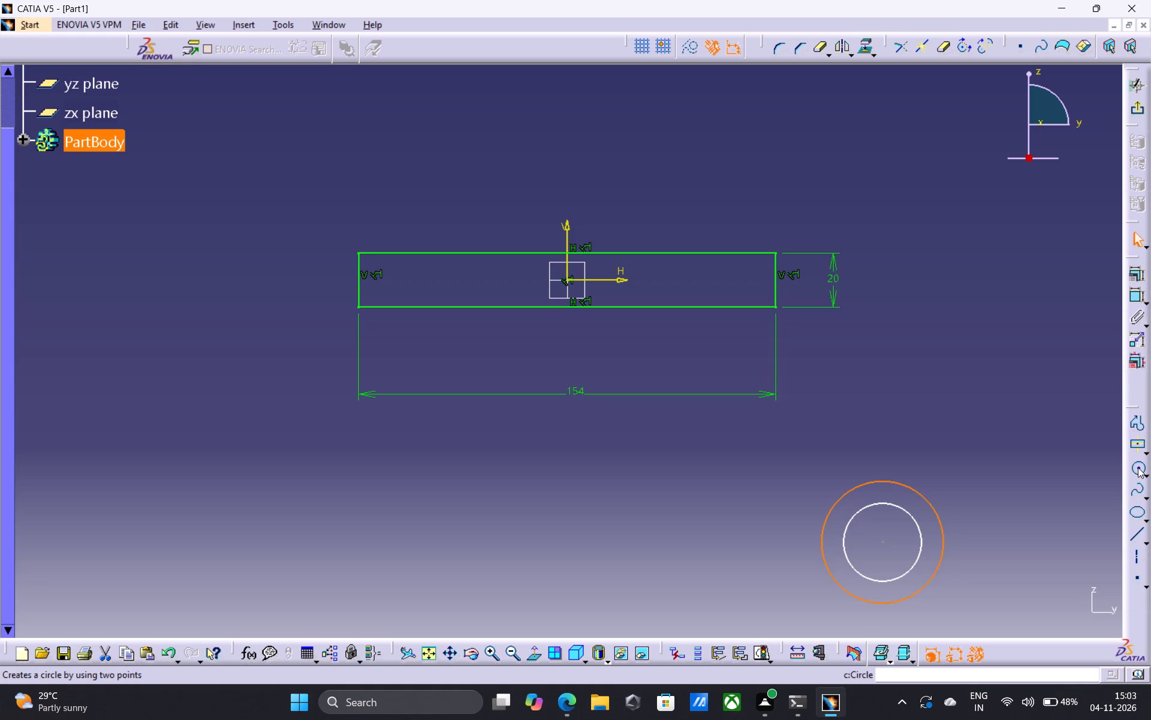
Draw a horizontal line inward from the midpoint of the rectangle's positive-H end edge and constrain its length to 54 mm.
left_click(1140, 531)
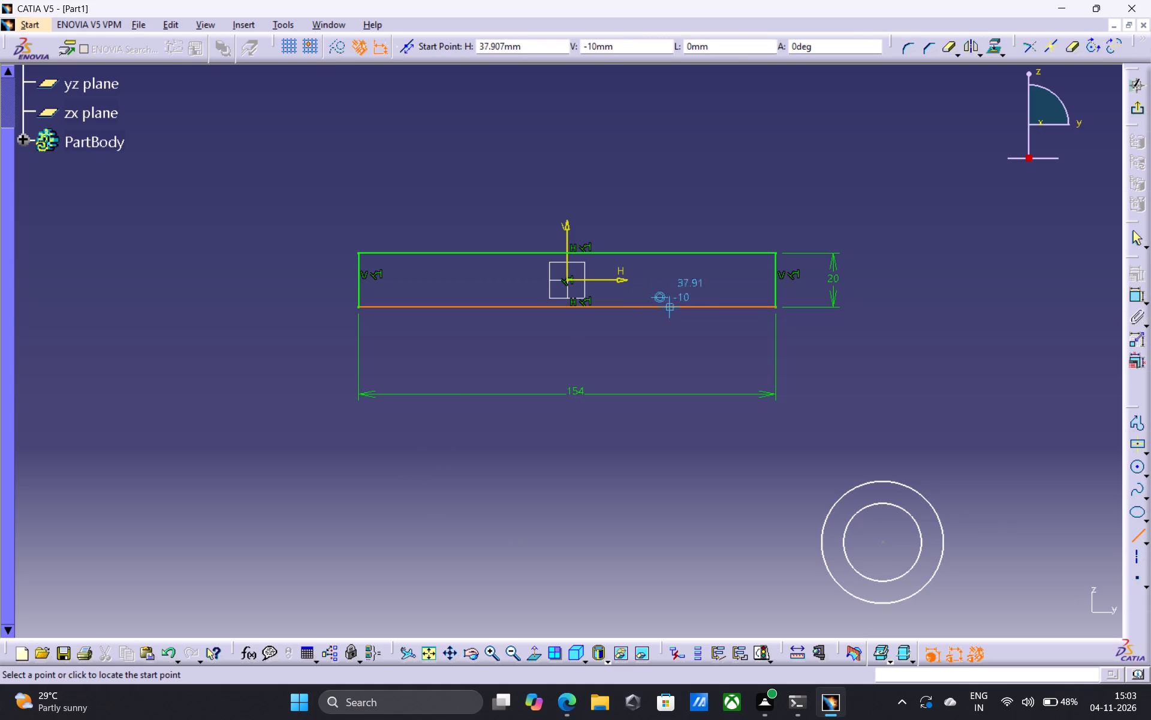
left_click(778, 279)
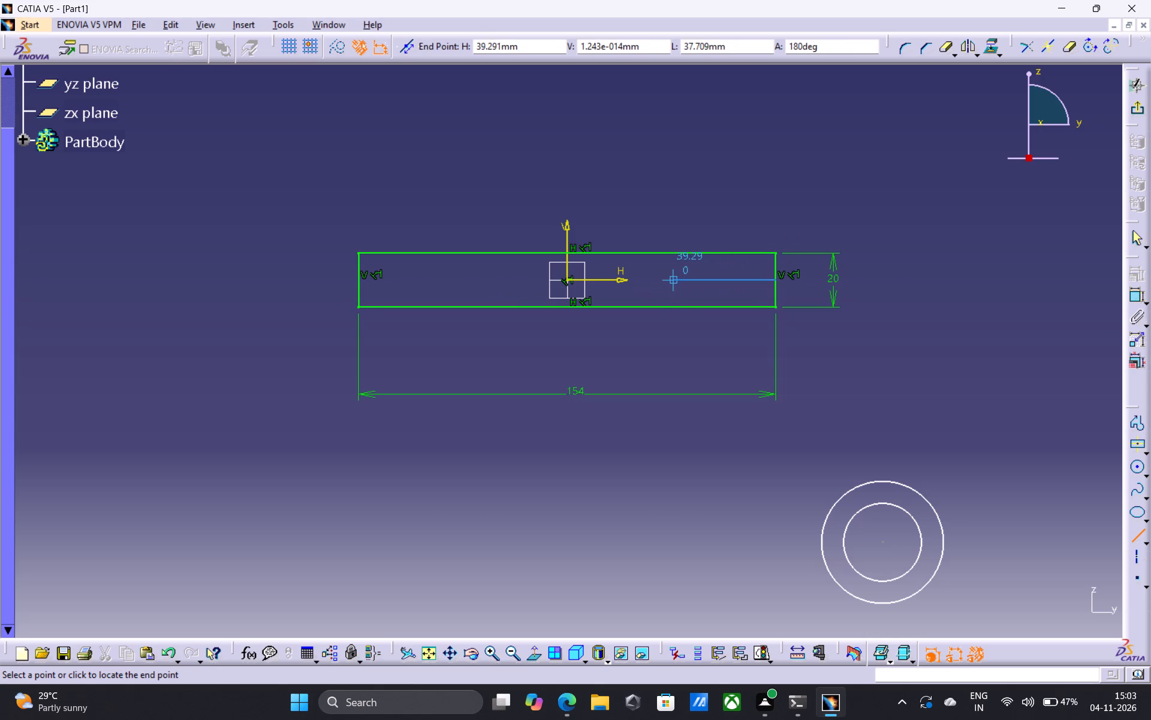
left_click(673, 278)
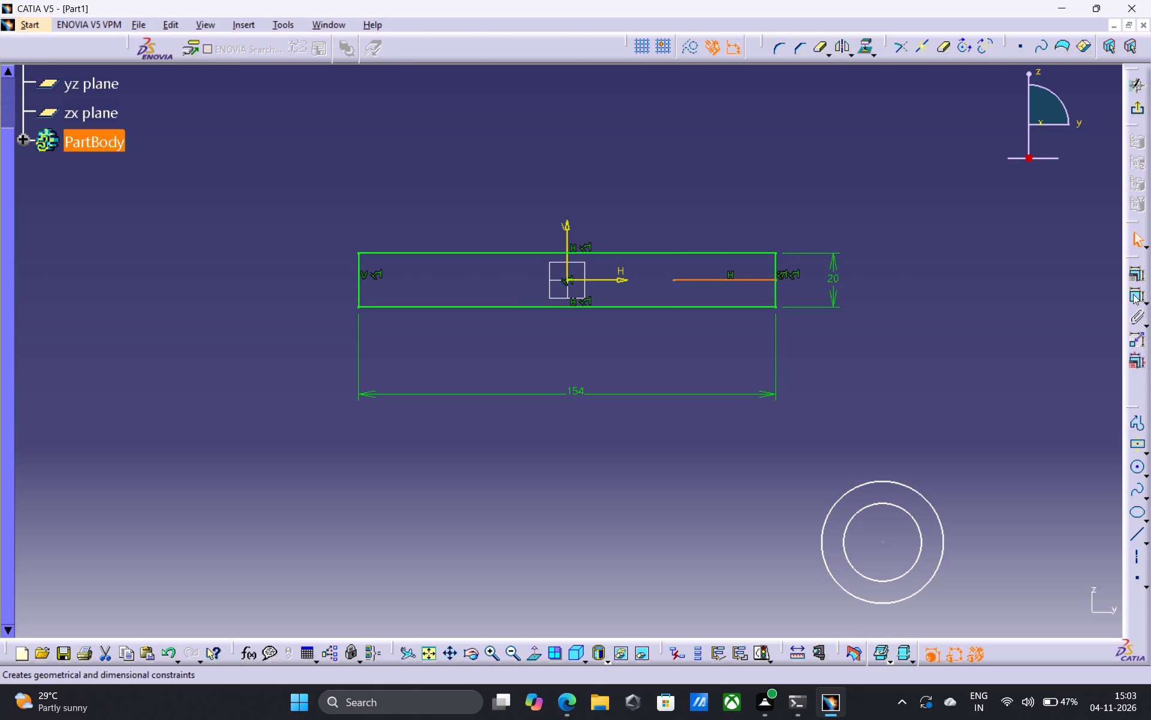
left_click(1134, 294)
left_click(724, 344)
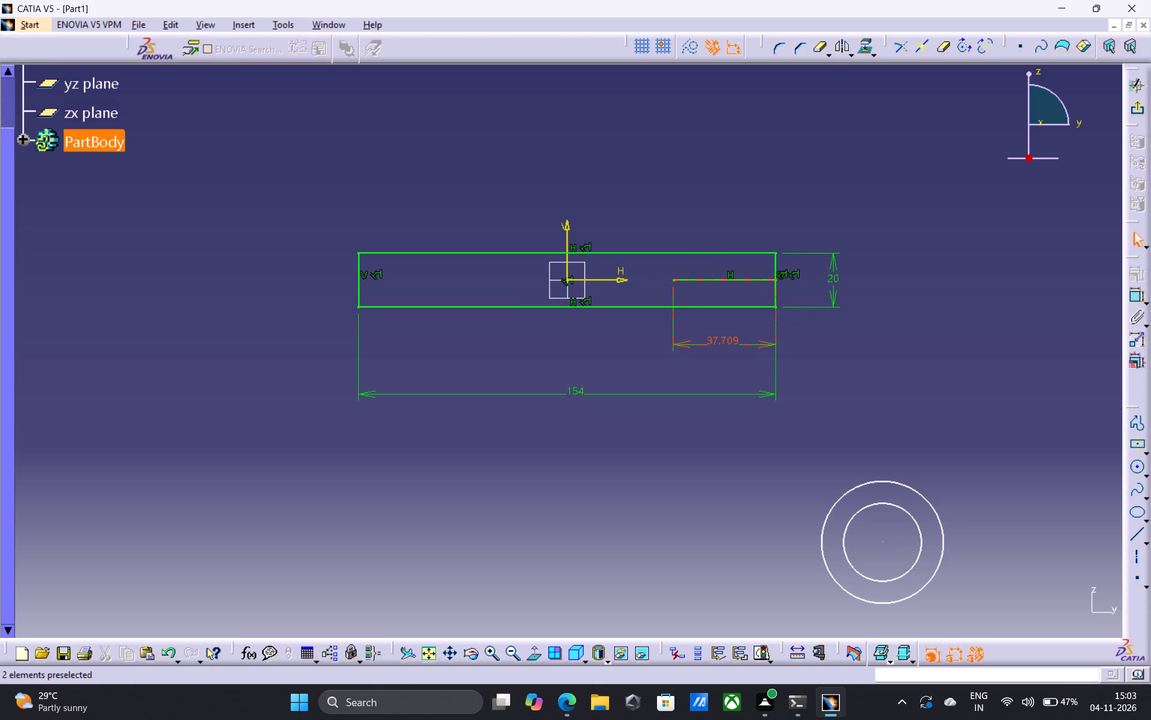
double_click(724, 338)
type("54")
key("Return")
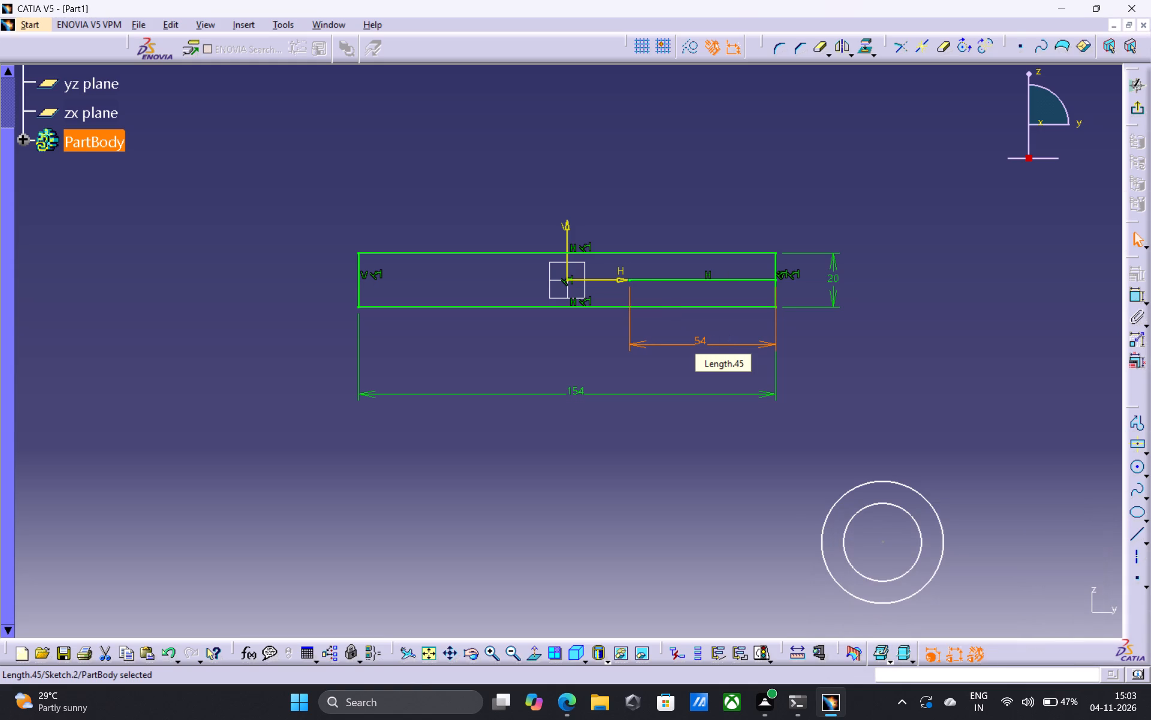
Constrain the circle radii to 18 mm for the inner circle and 28 mm for the outer circle.
double_click(1138, 292)
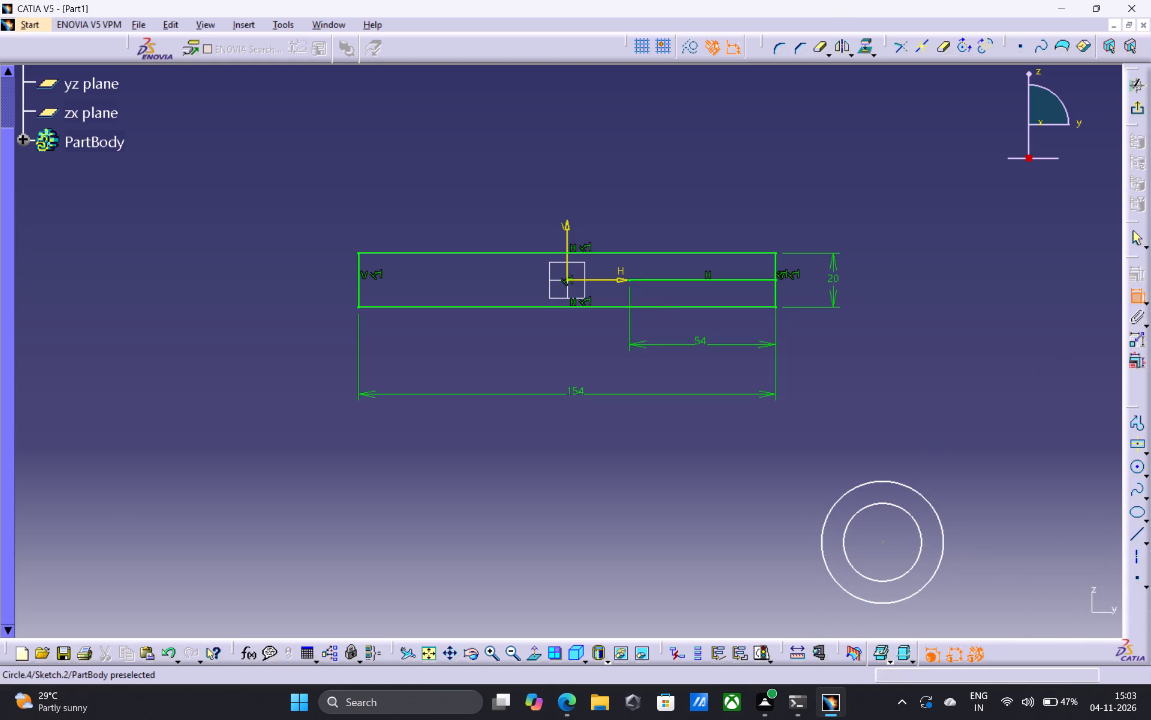
left_click(918, 489)
left_click(932, 455)
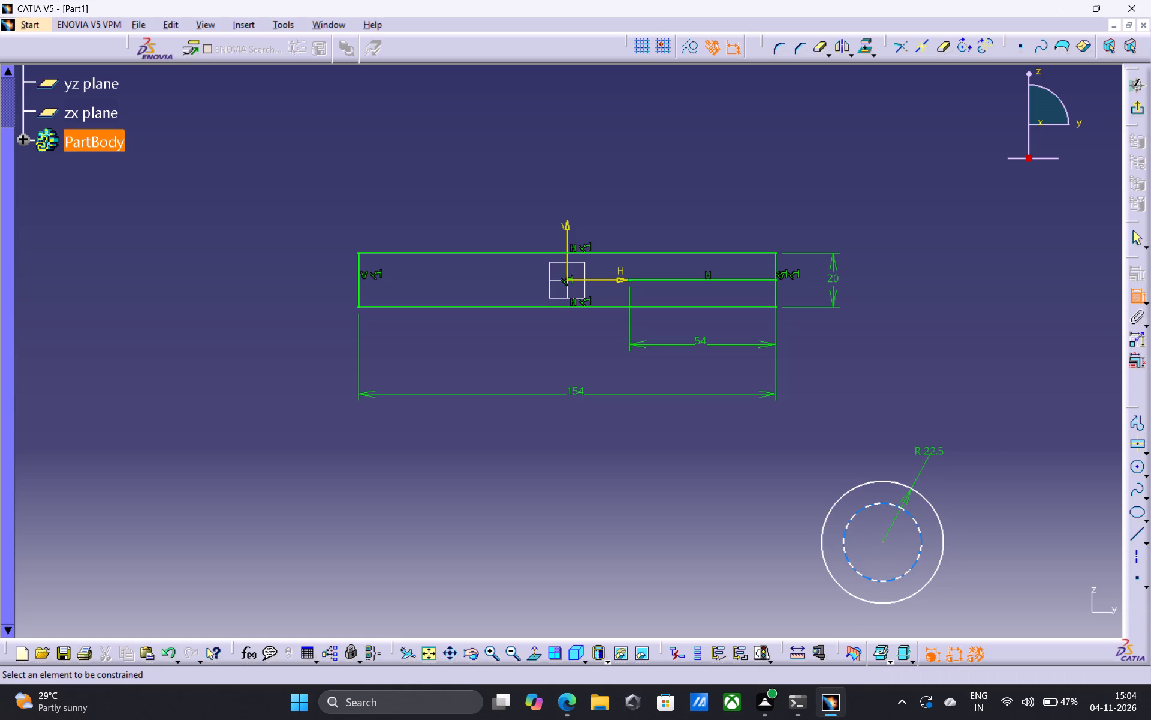
left_click(918, 533)
left_click_drag(982, 481, 990, 497)
double_click(989, 481)
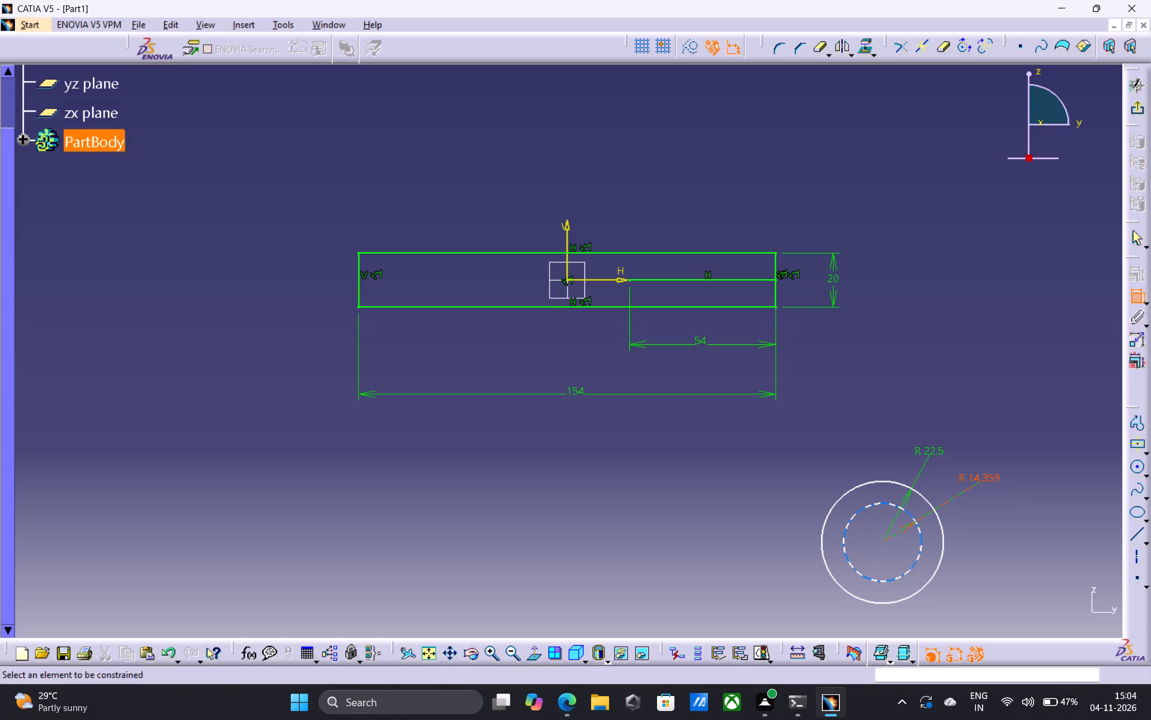
type("18")
key("Return")
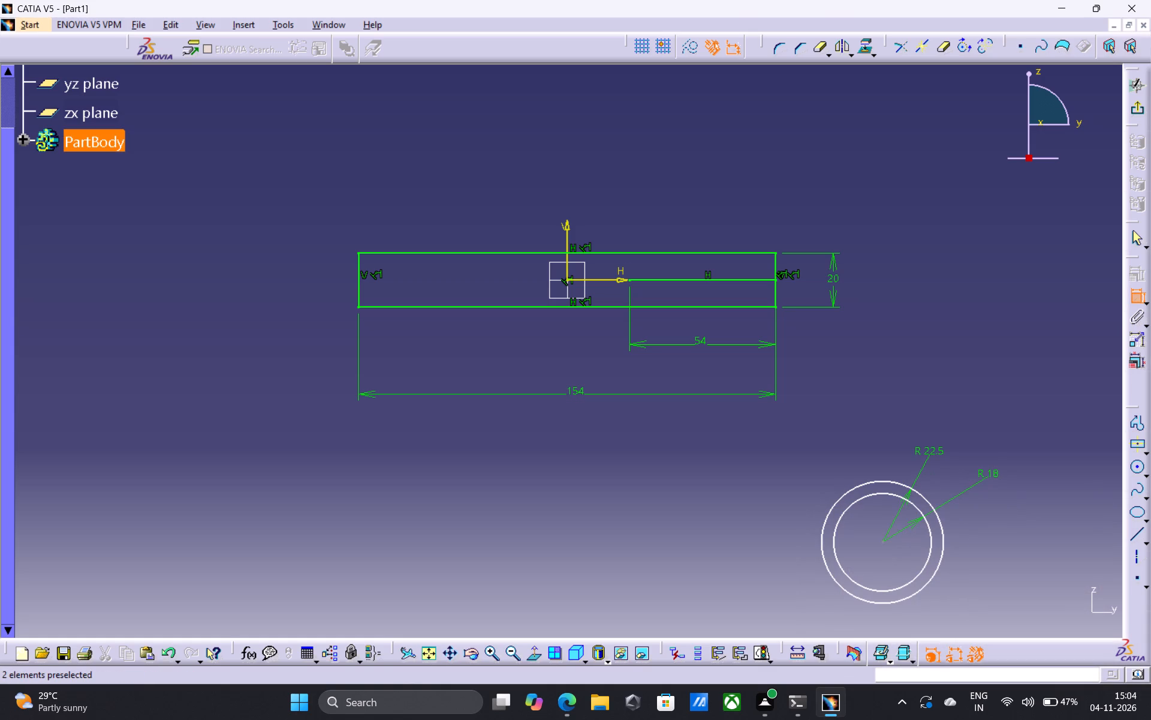
double_click(942, 448)
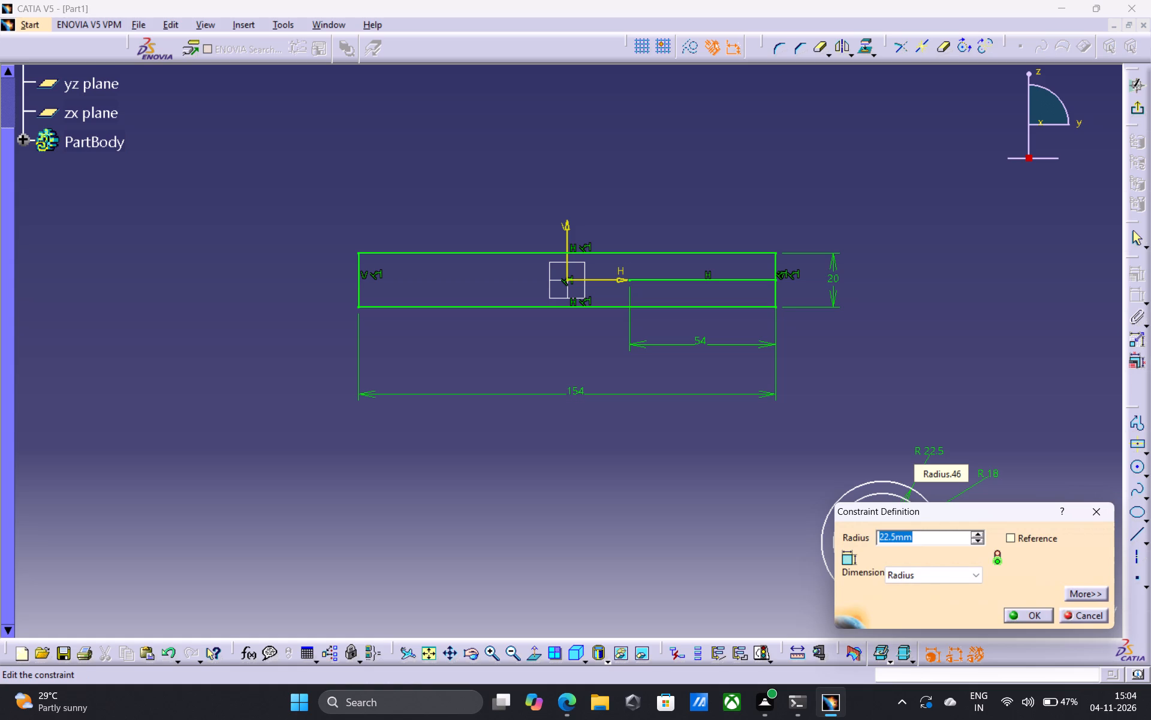
type("28")
key("Return")
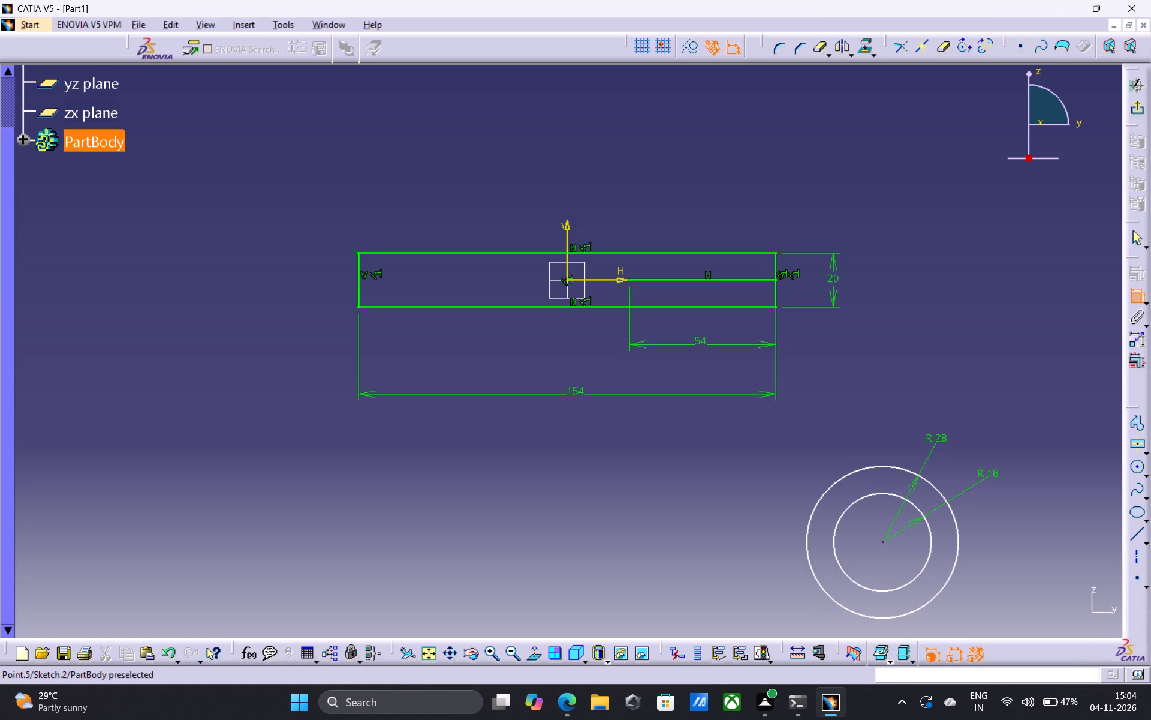
Move the concentric circles onto the rectangle and make their centre coincident with the inner end of the 54 mm line.
left_click_drag(884, 544, 821, 477)
left_click(1137, 300)
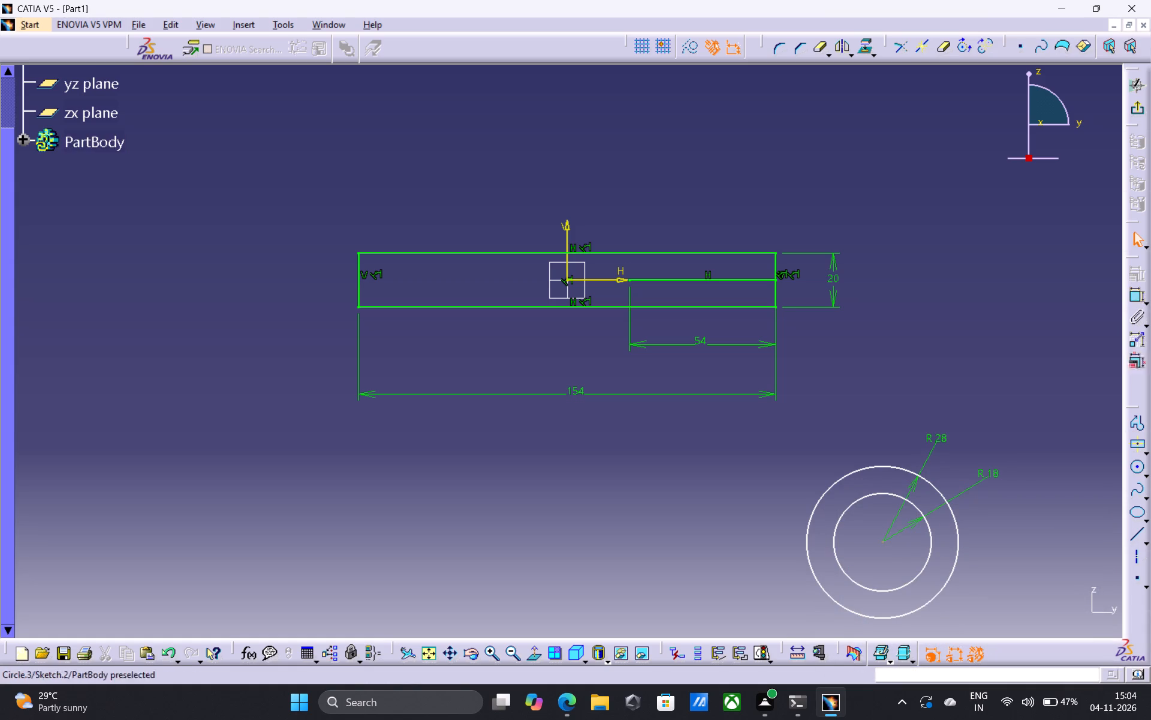
left_click_drag(883, 541, 856, 508)
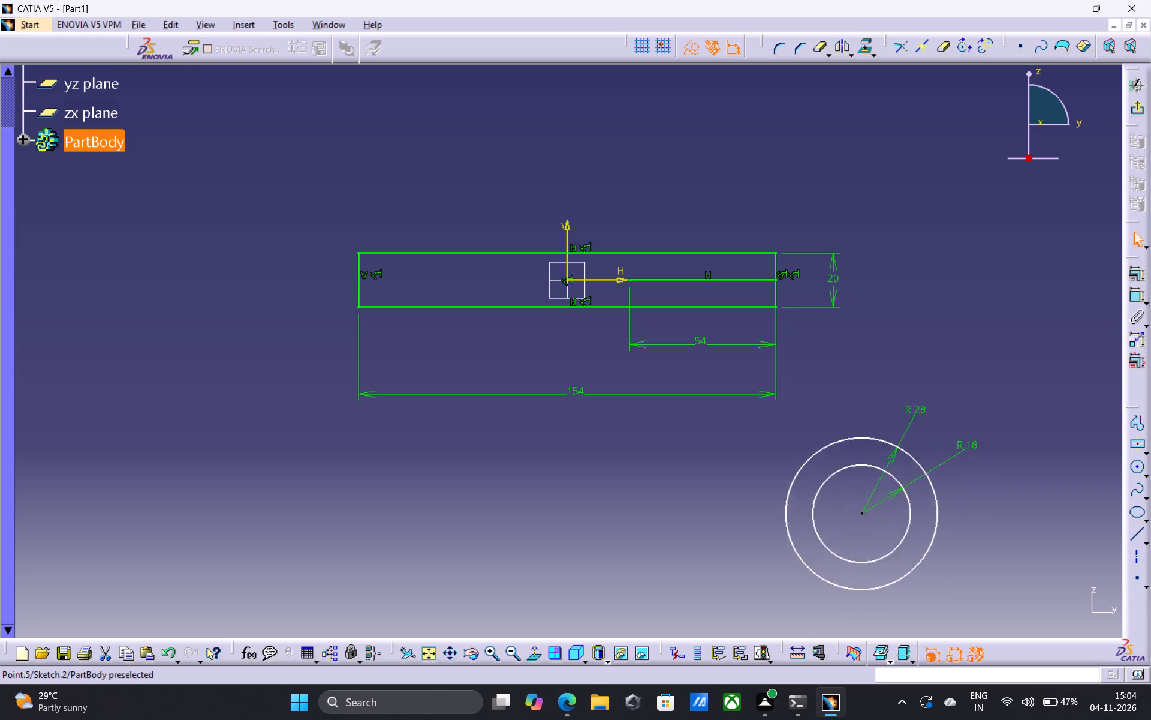
left_click_drag(856, 508, 638, 280)
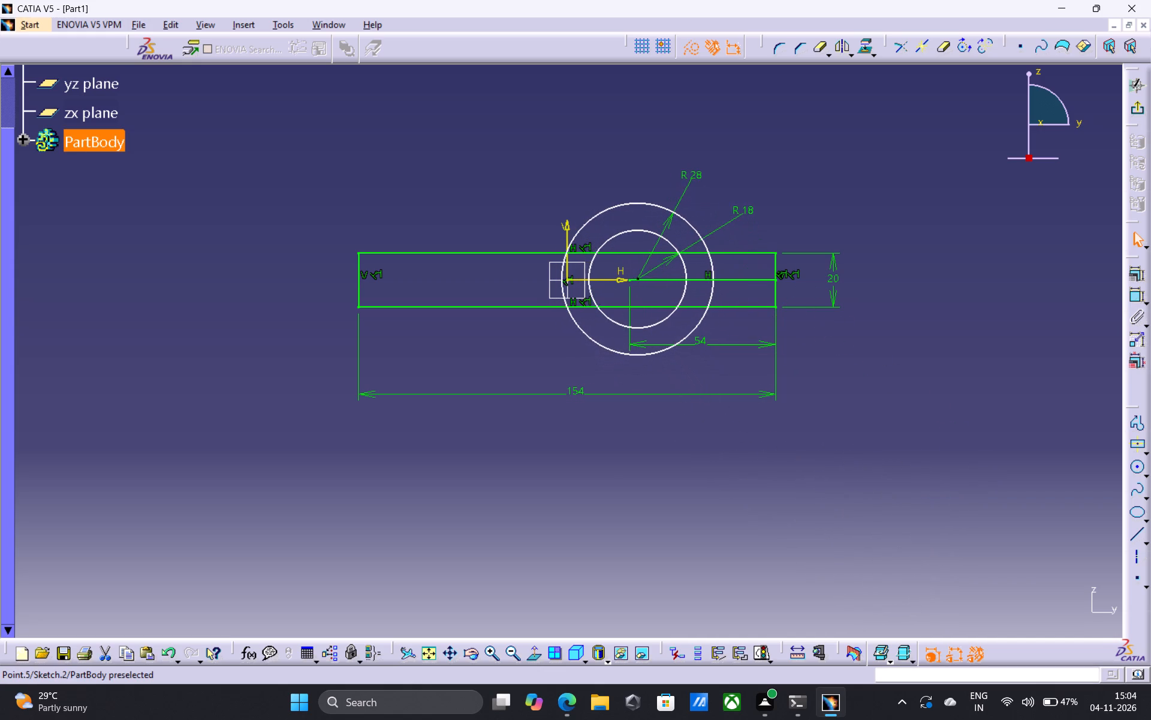
left_click_drag(638, 280, 640, 289)
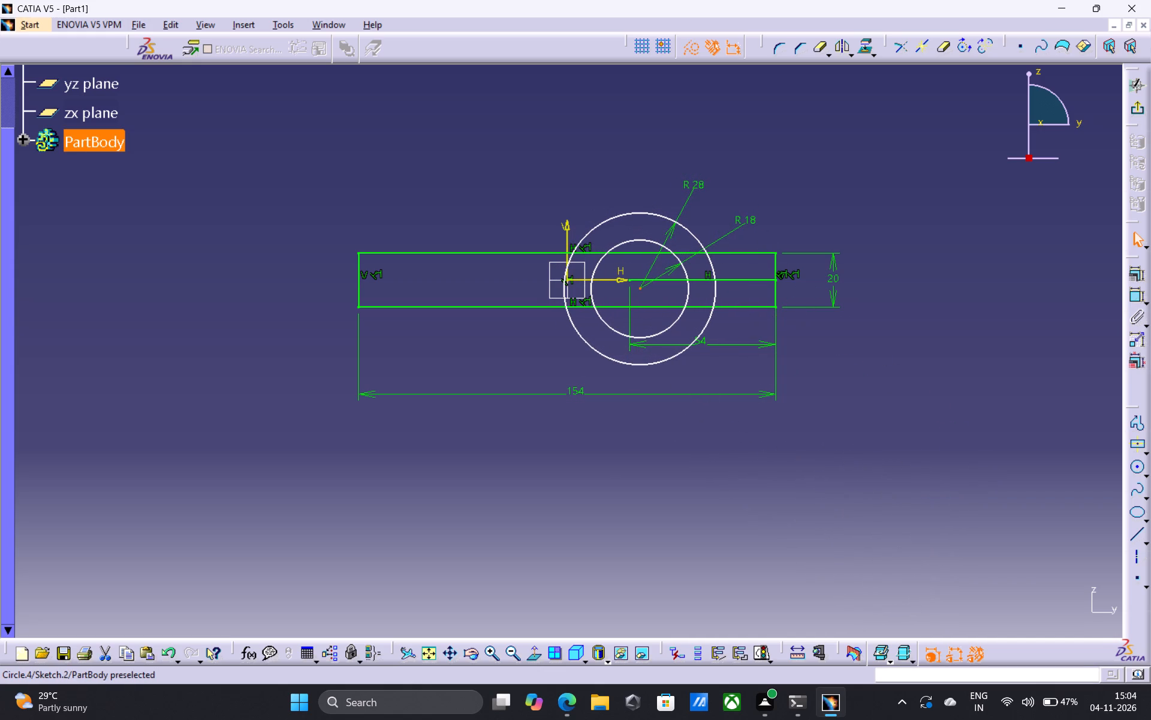
key("Escape")
key("Escape")
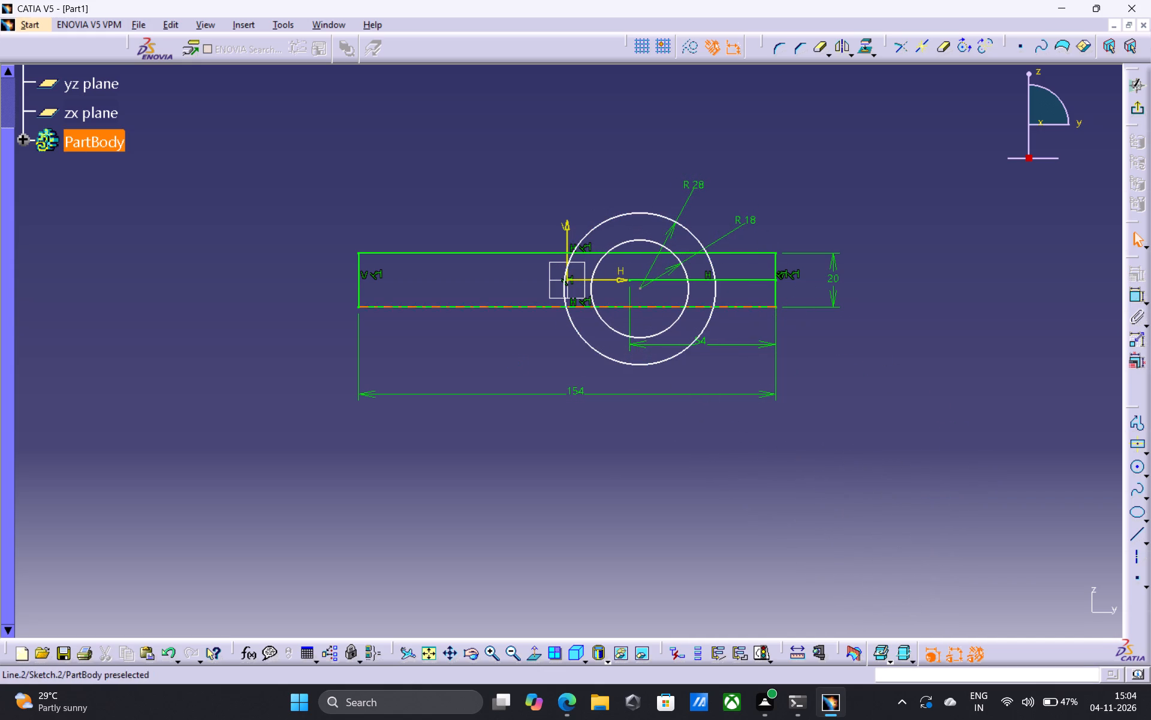
left_click(628, 278)
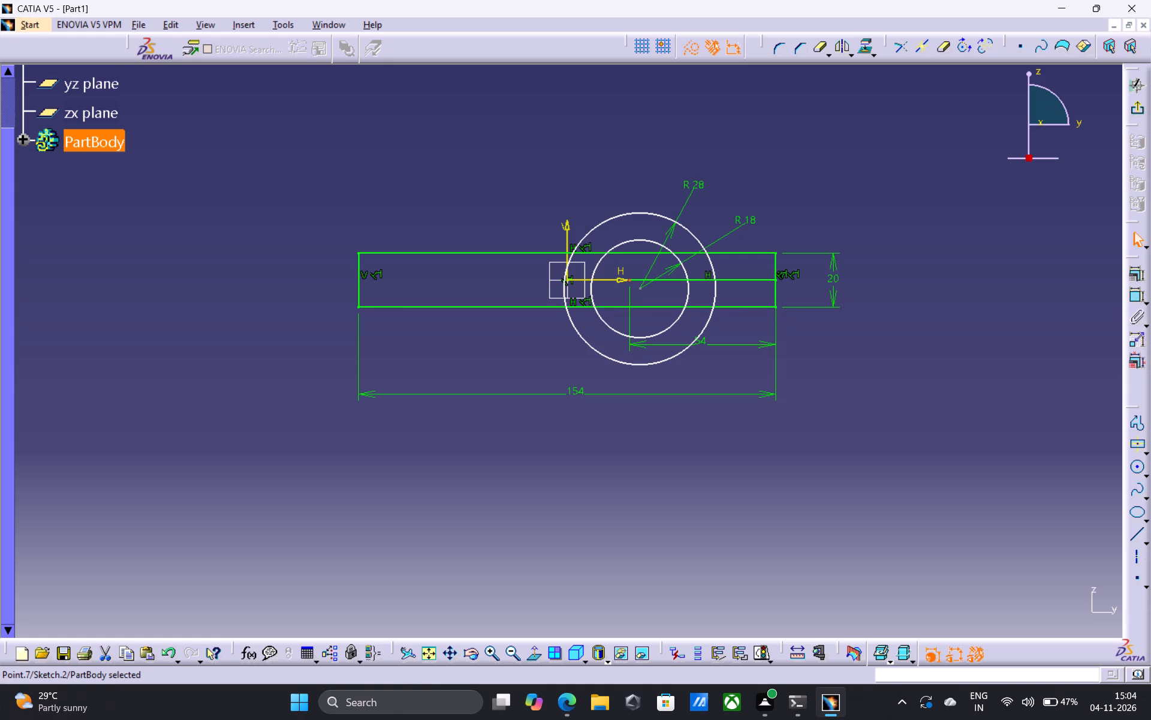
left_click(640, 288, "ctrl")
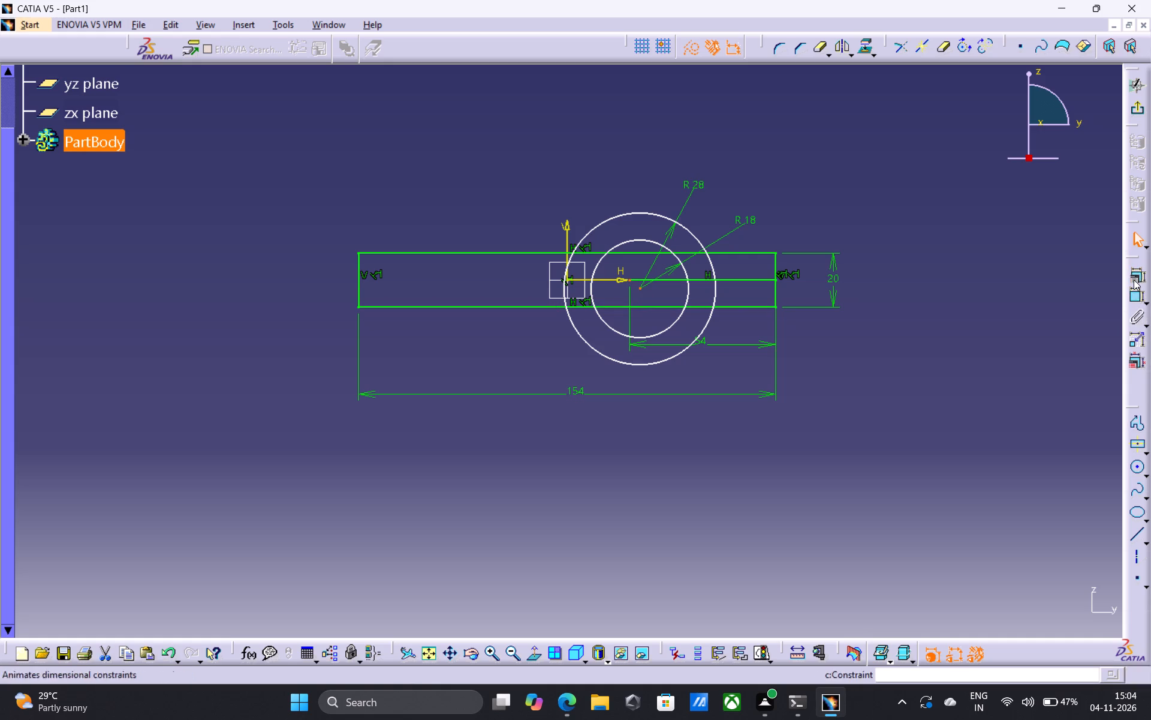
left_click(1134, 280)
left_click(1041, 473)
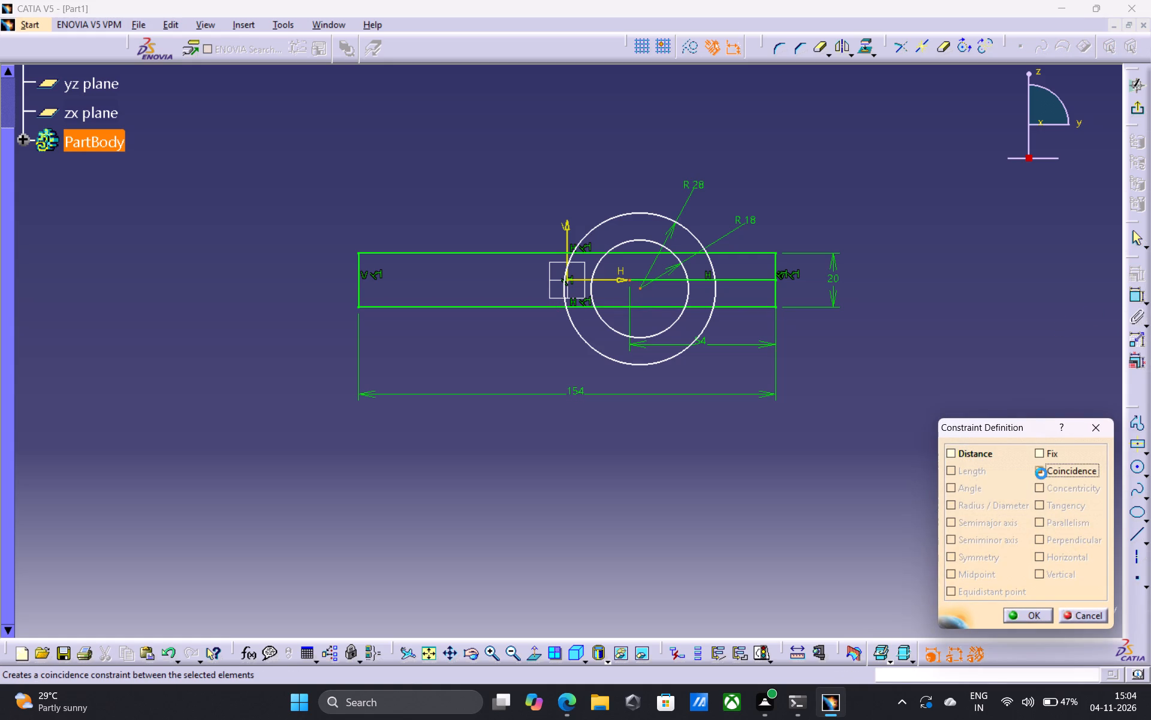
left_click(1032, 620)
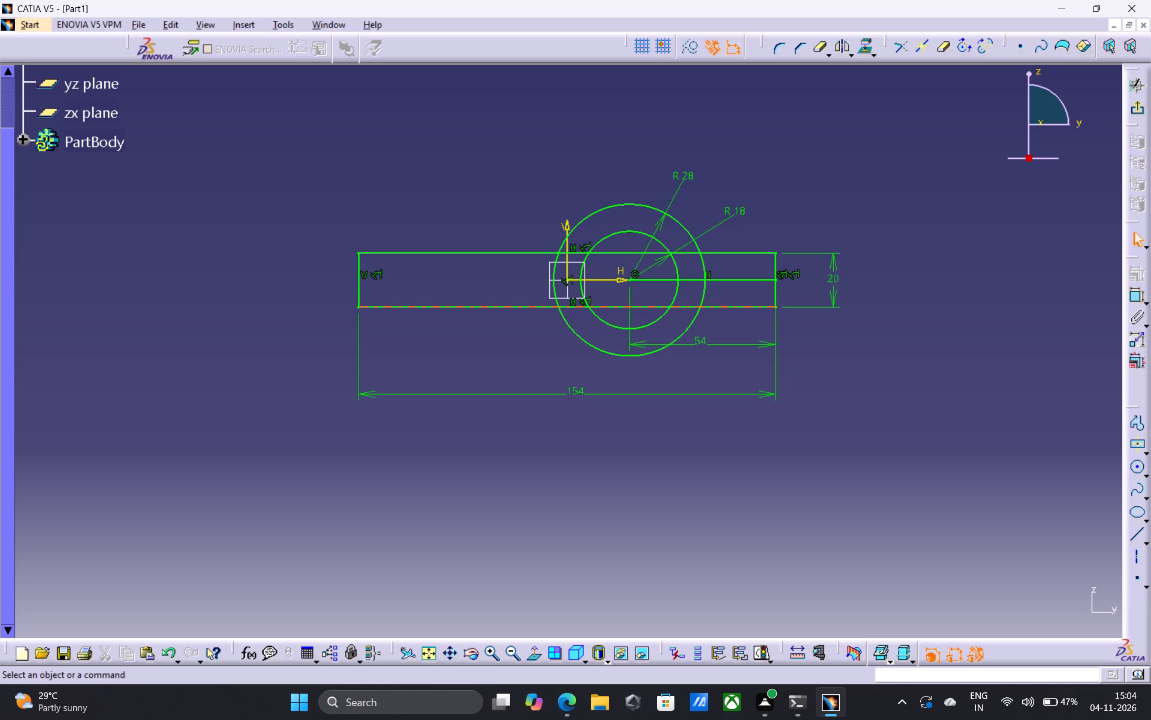
Draw a horizontal line from the inner circle toward negative H, set its length to 6 mm, and delete that length dimension.
left_click(1137, 535)
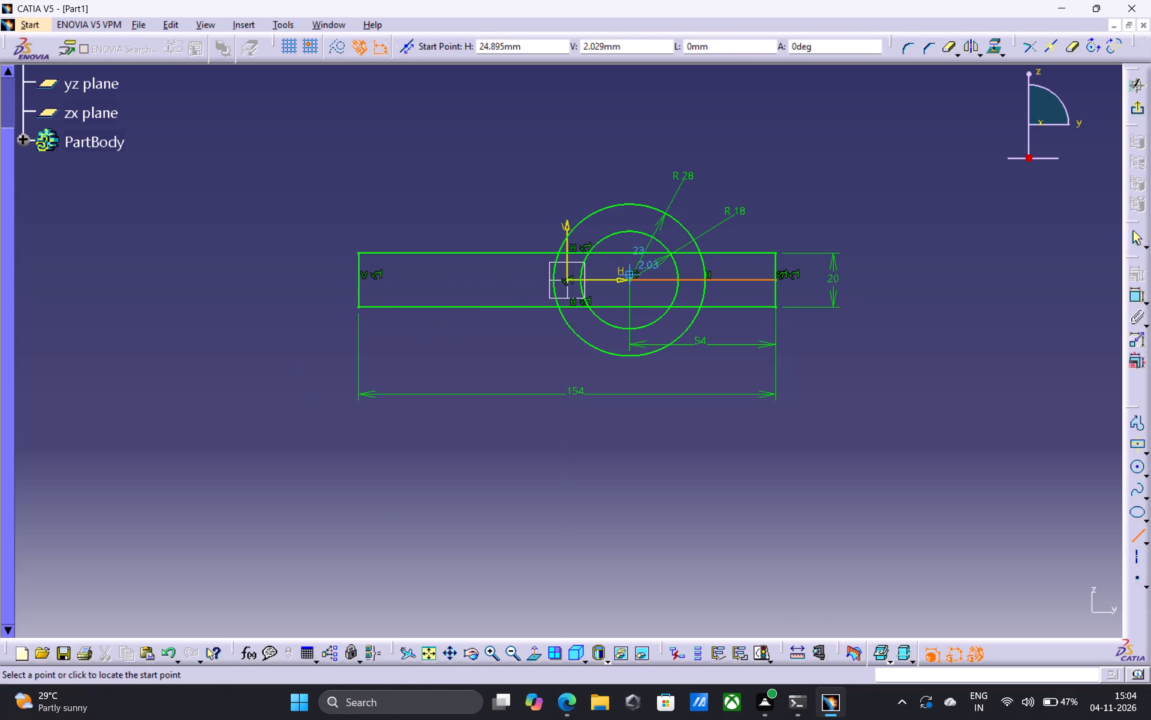
left_click(580, 278)
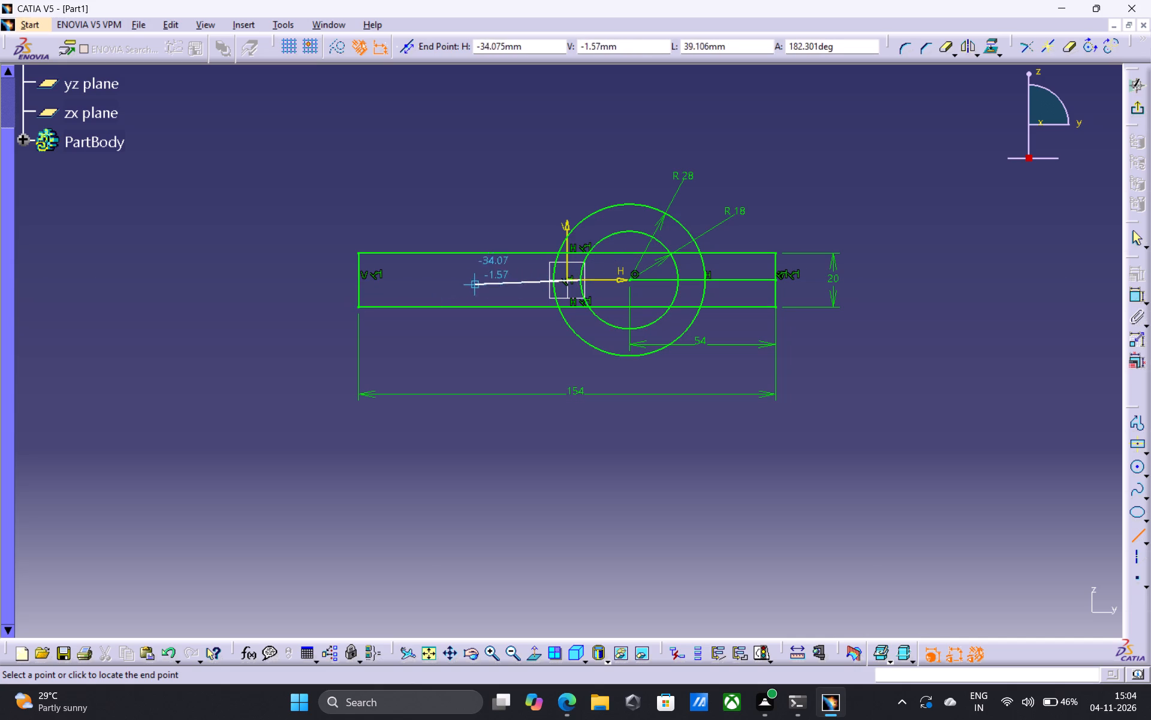
left_click(462, 278)
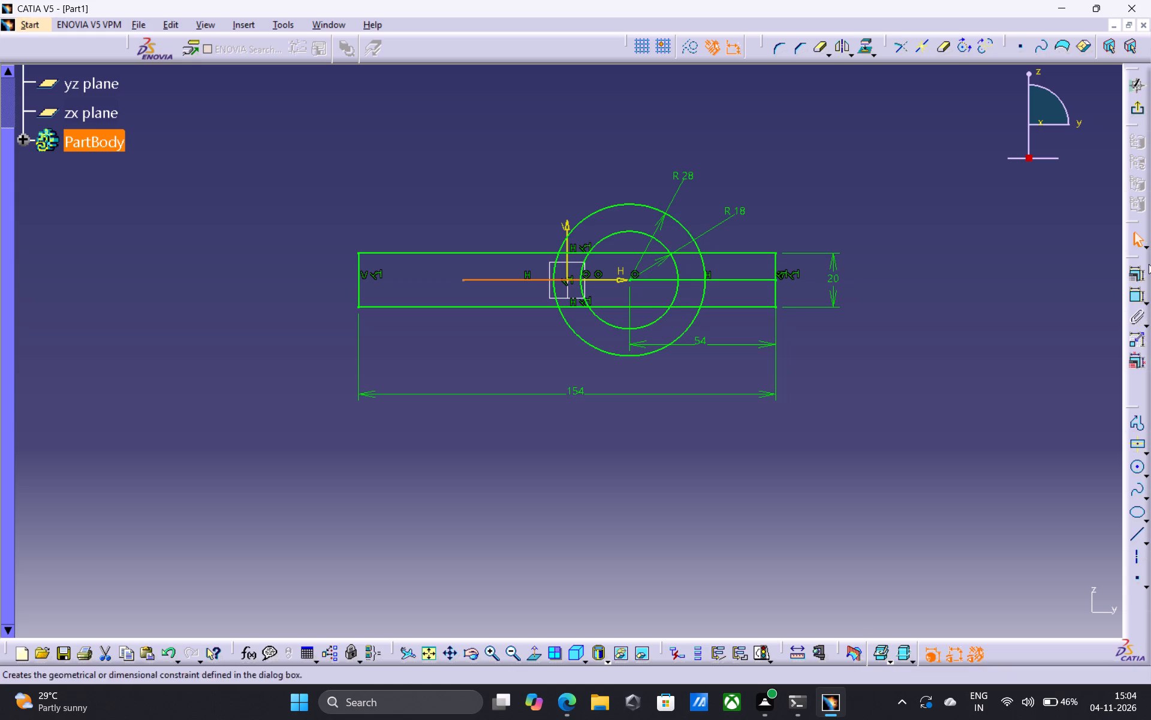
left_click(1142, 298)
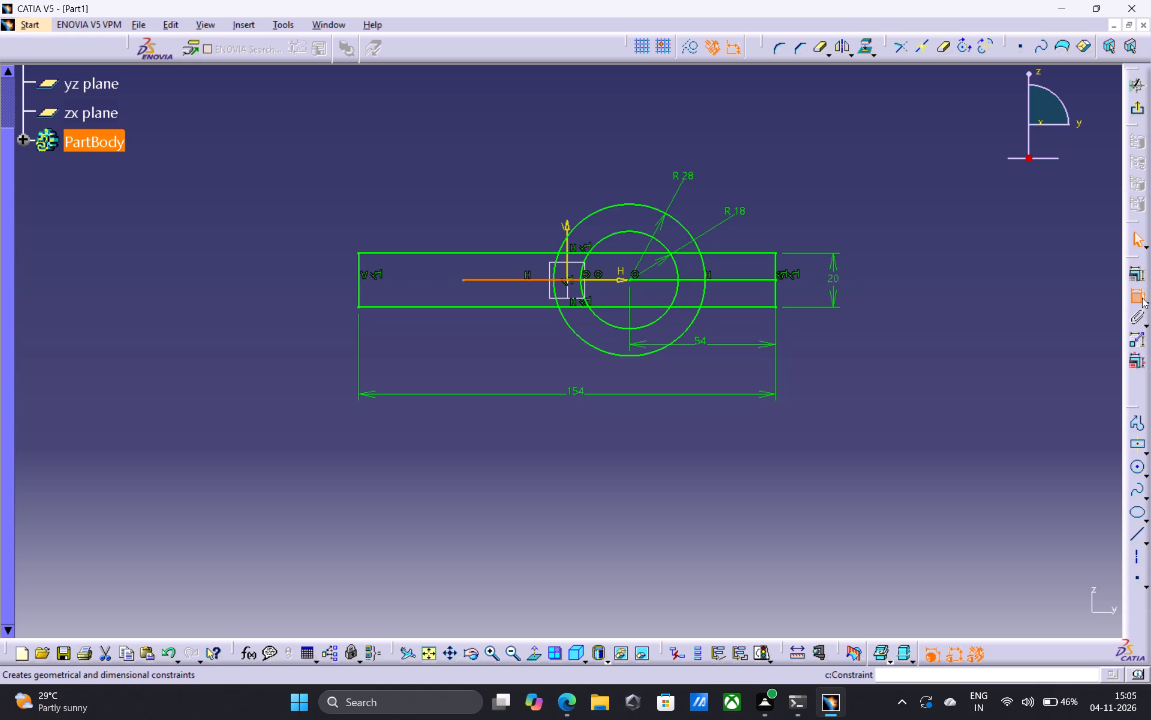
left_click(510, 363)
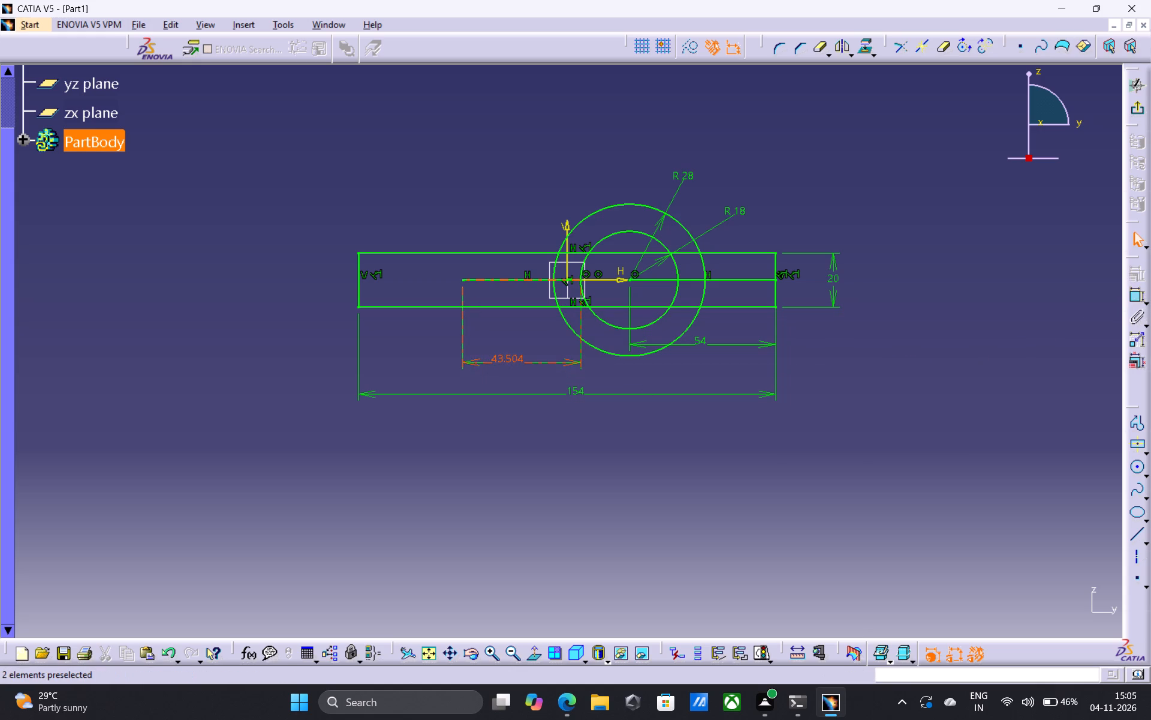
double_click(510, 362)
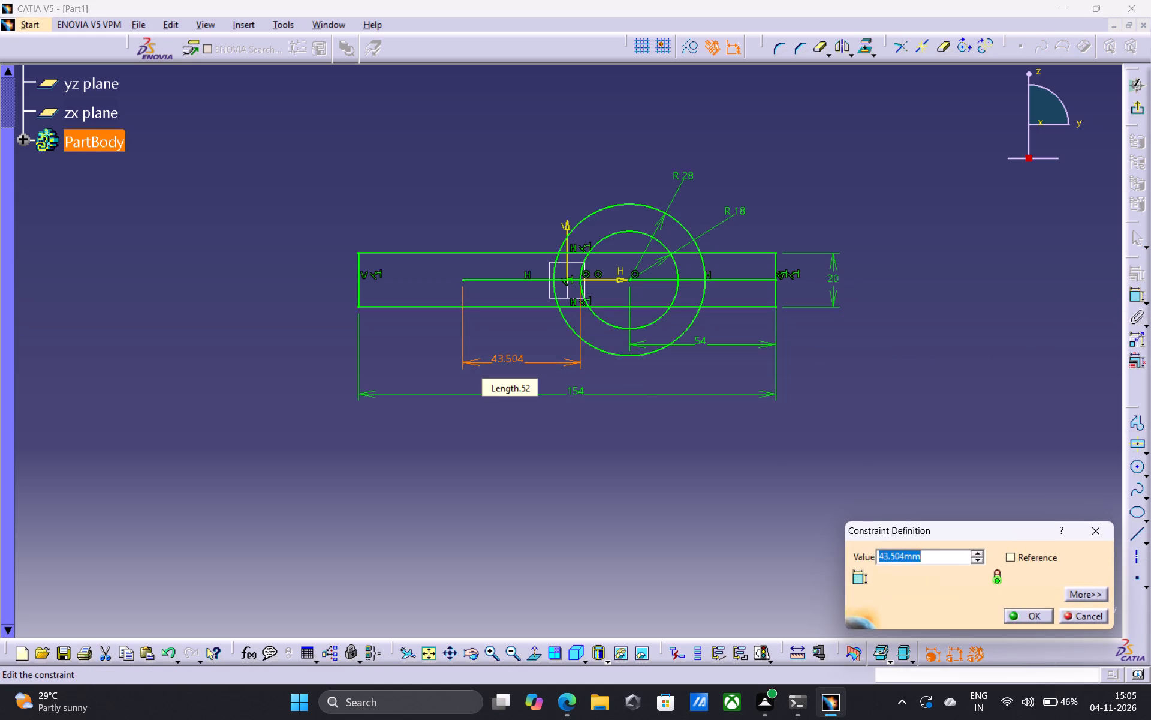
key("6")
key("Return")
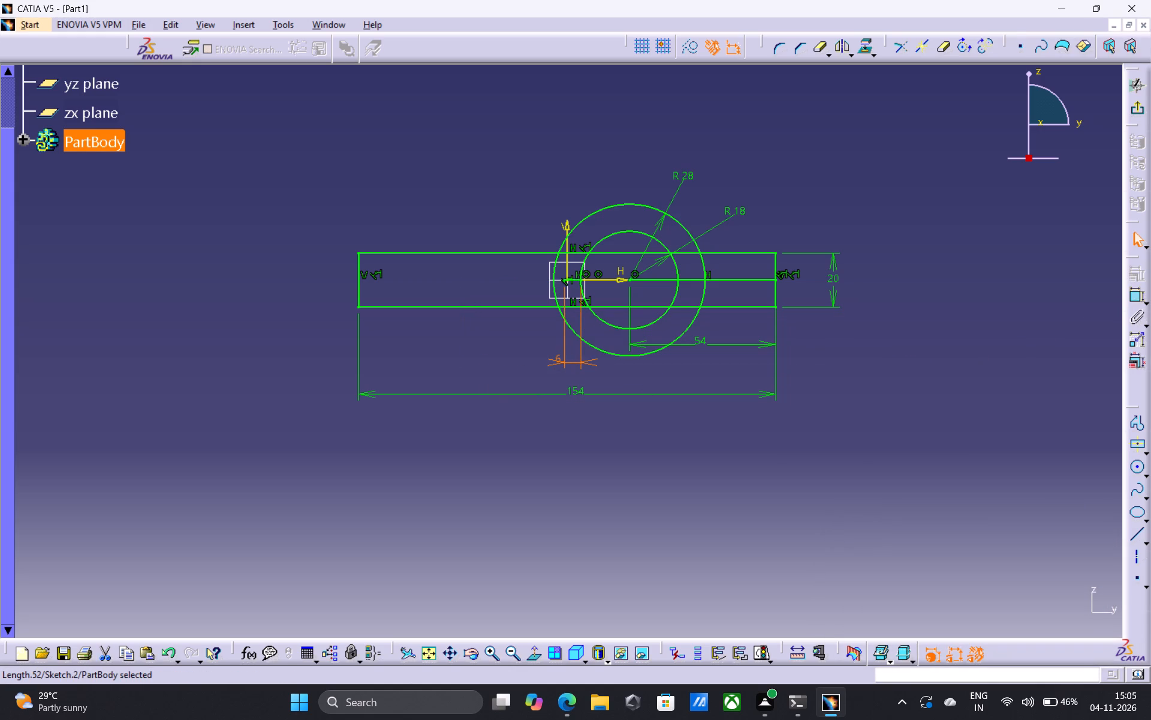
key("Delete")
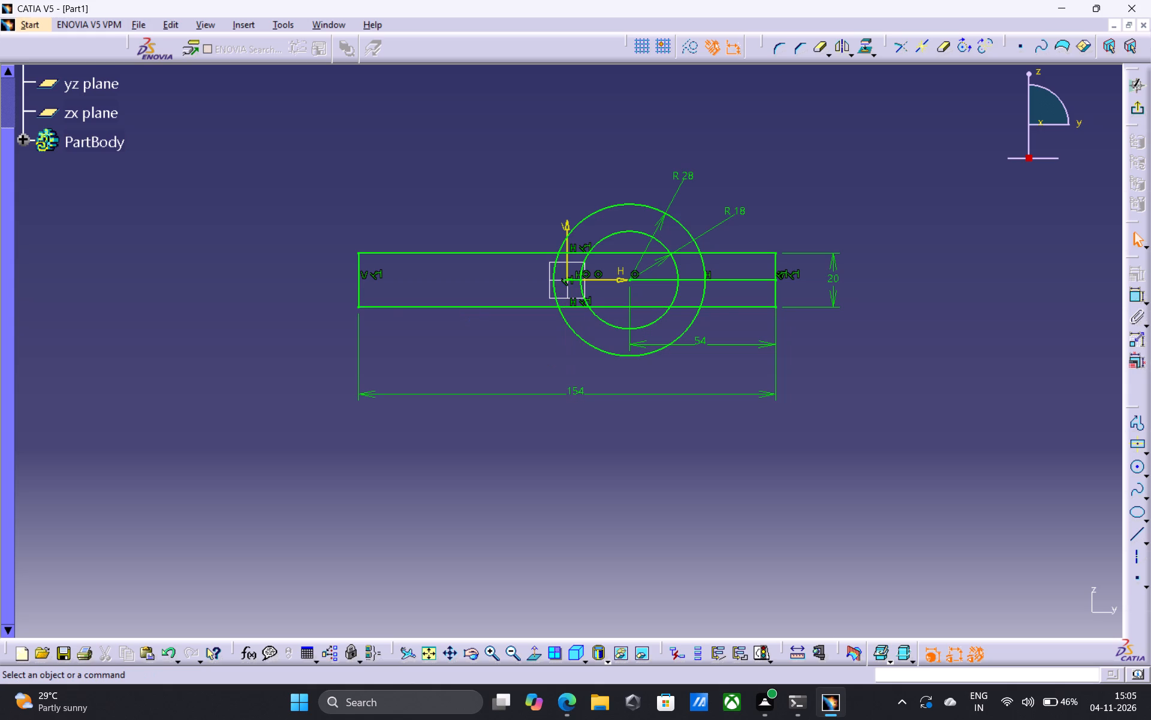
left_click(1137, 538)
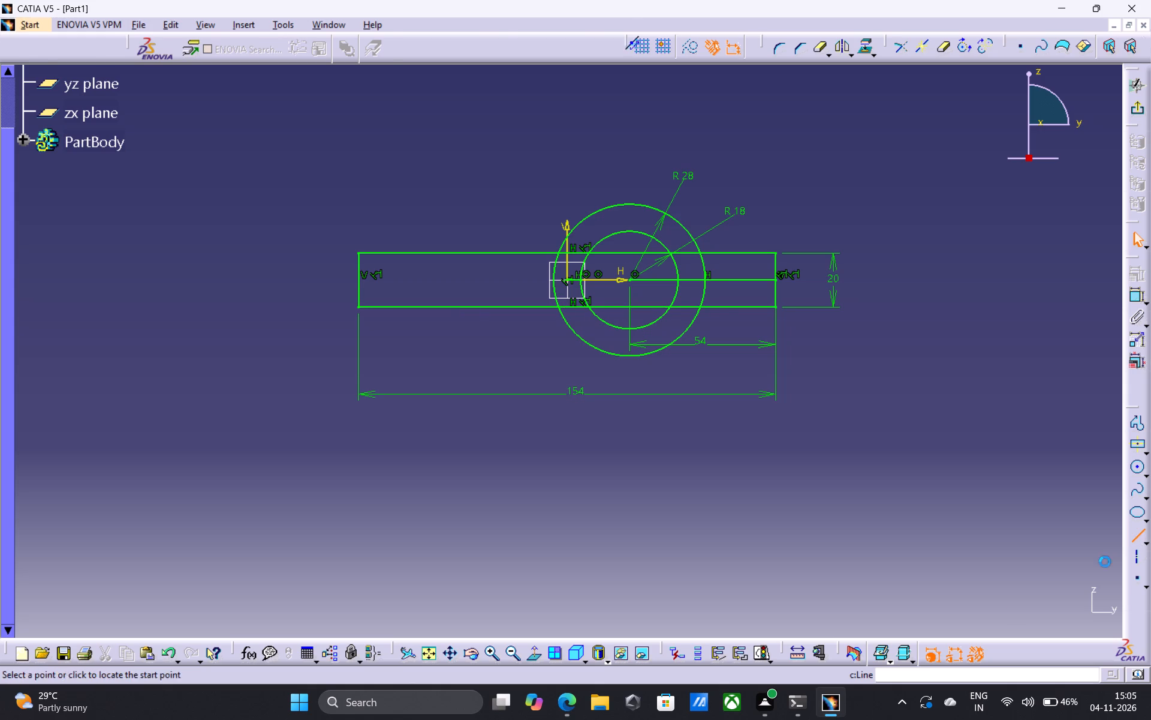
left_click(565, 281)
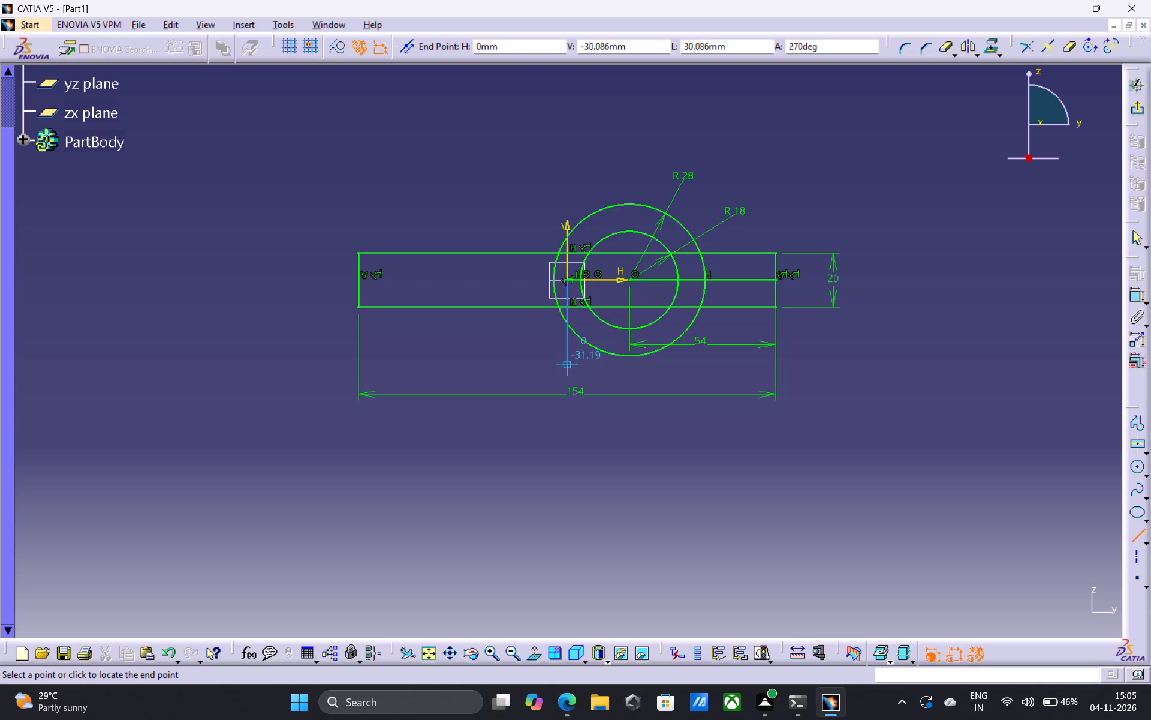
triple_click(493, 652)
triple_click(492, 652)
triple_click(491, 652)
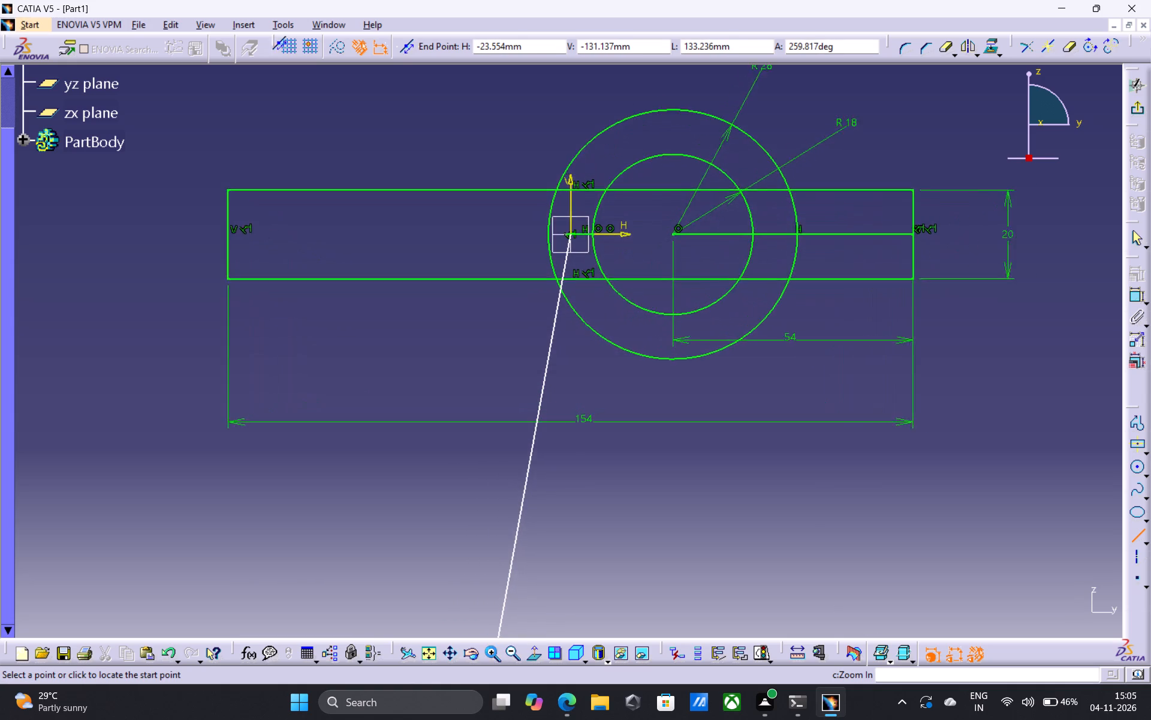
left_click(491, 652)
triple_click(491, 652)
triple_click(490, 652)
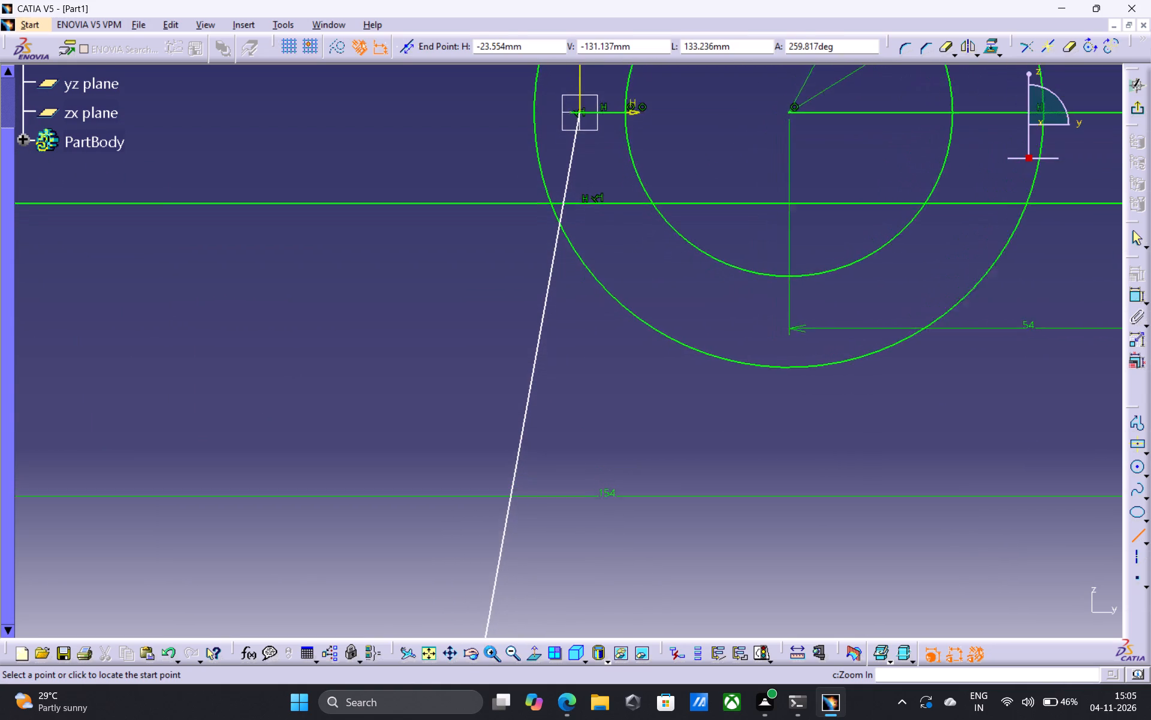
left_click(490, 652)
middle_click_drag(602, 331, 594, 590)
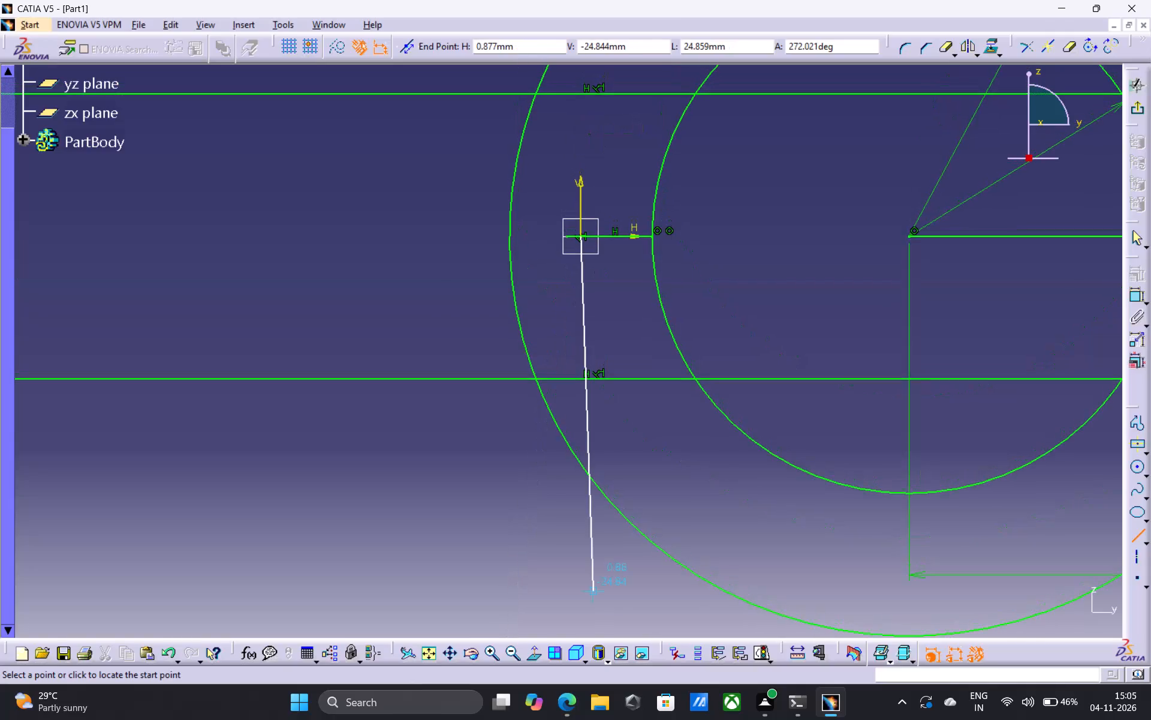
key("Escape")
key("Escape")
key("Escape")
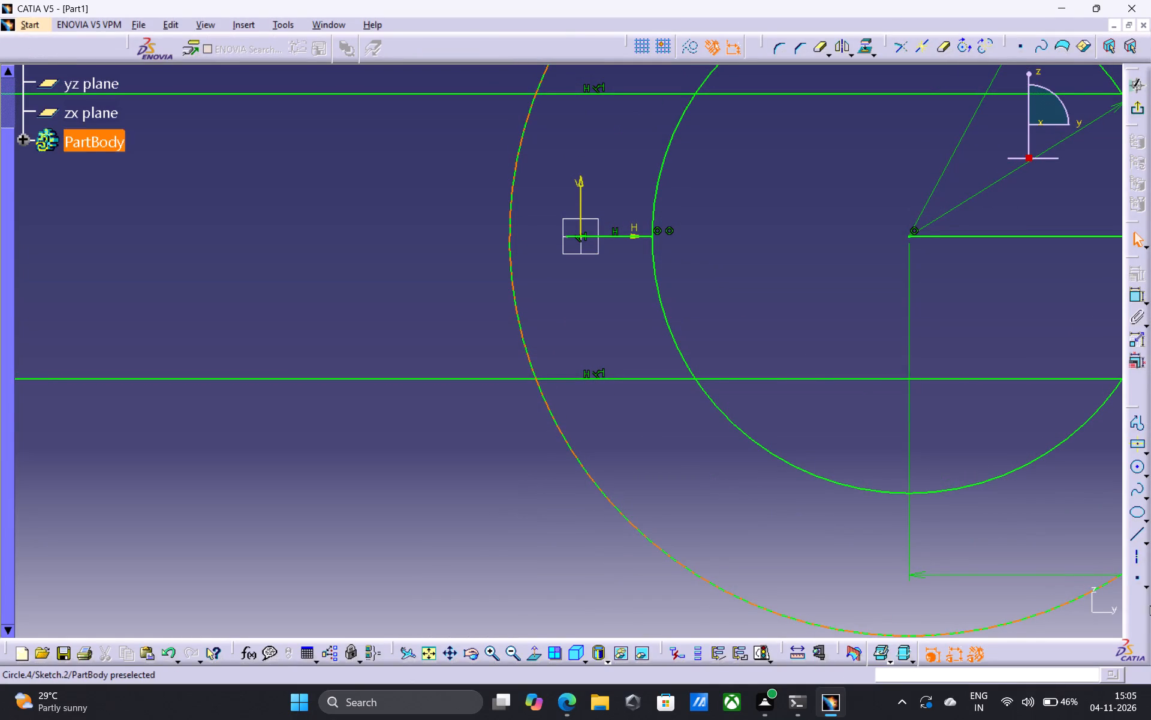
Draw a vertical line downward from the short horizontal line's free end and constrain its length to 10 mm.
left_click(1138, 536)
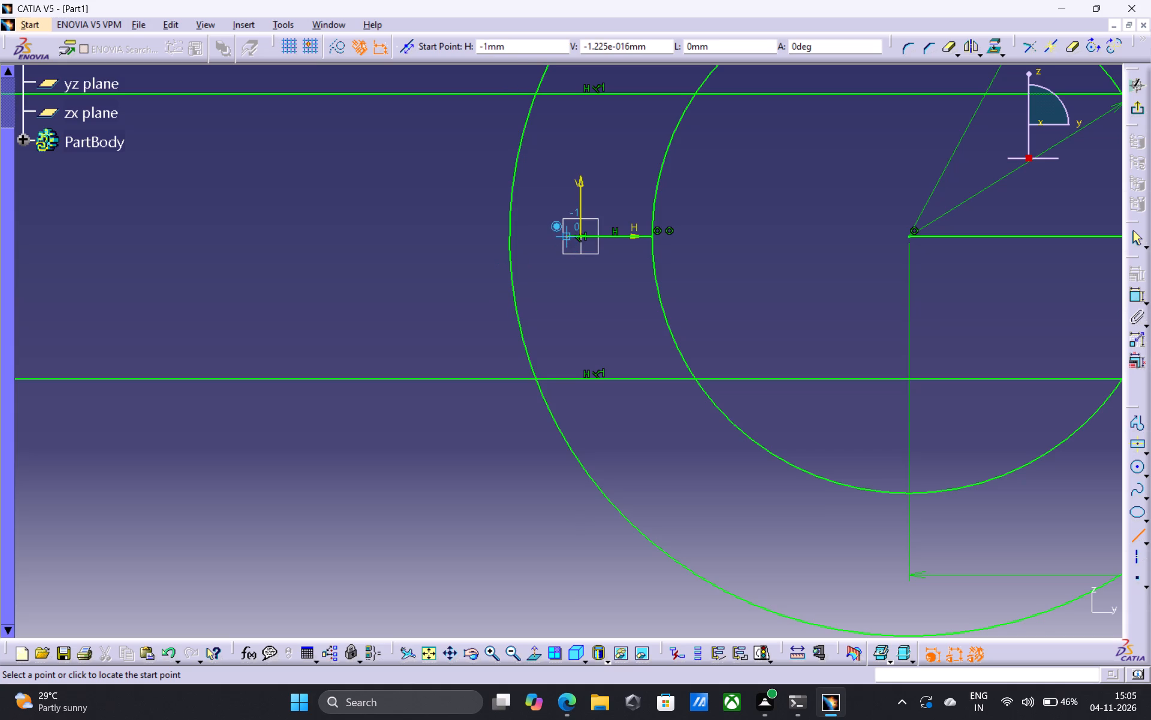
left_click(565, 238)
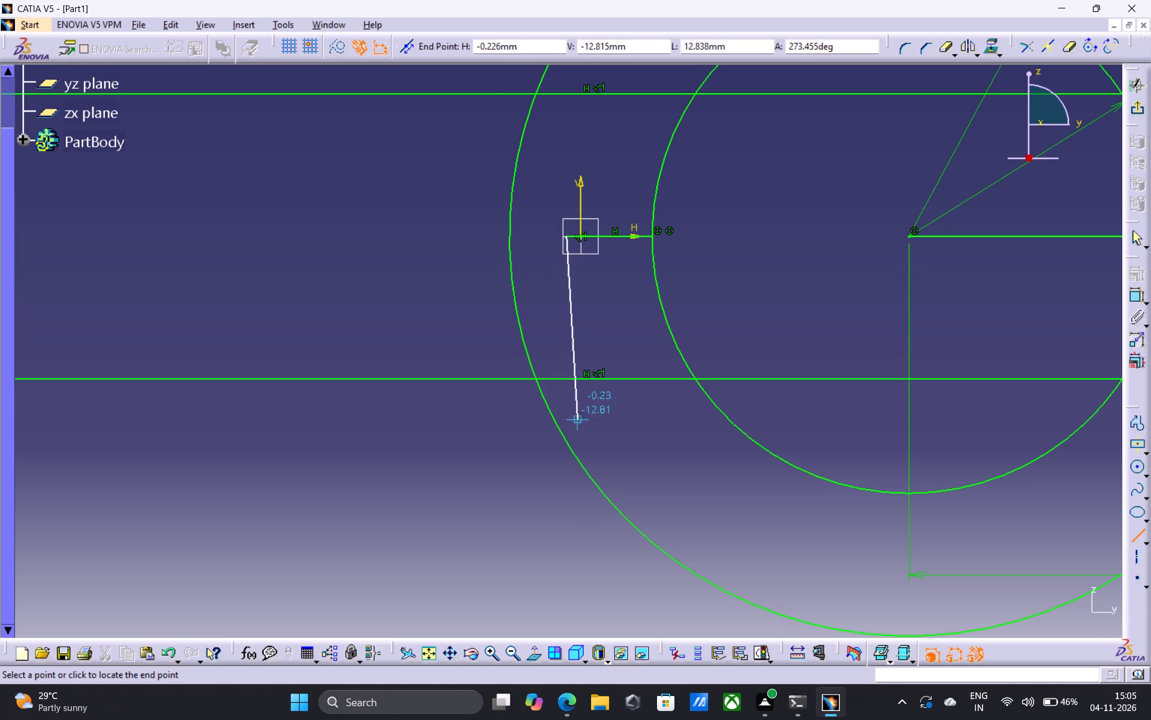
left_click(569, 497)
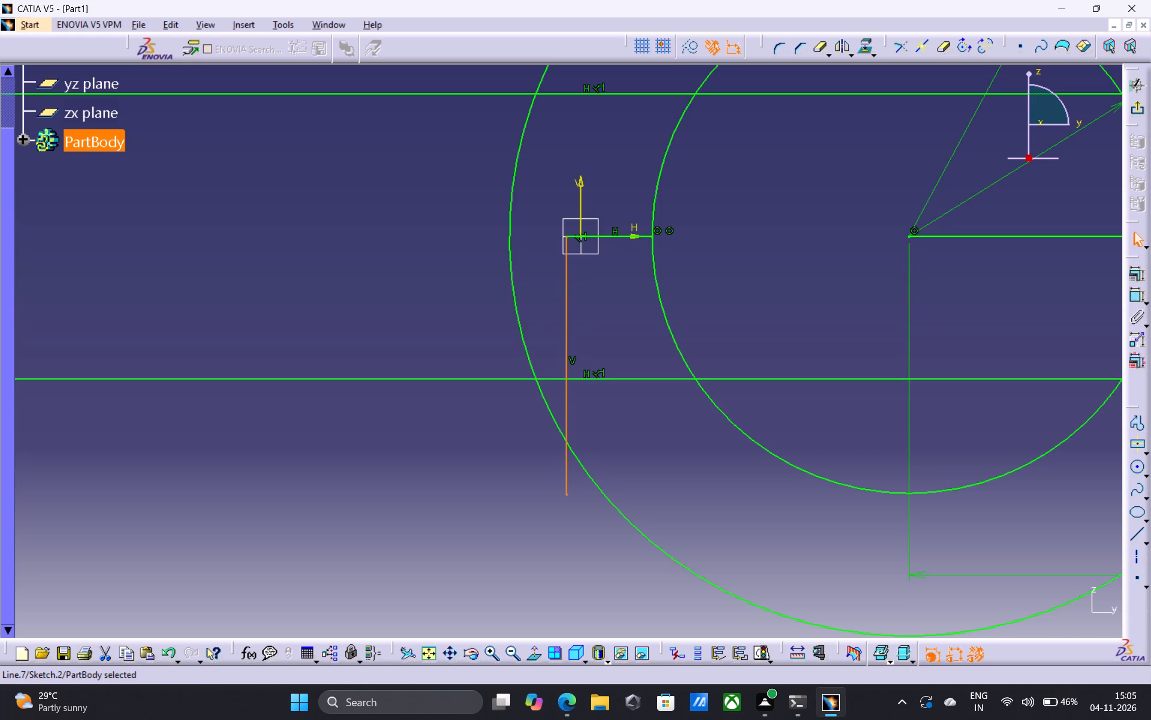
left_click_drag(1134, 293, 1129, 299)
triple_click(452, 409)
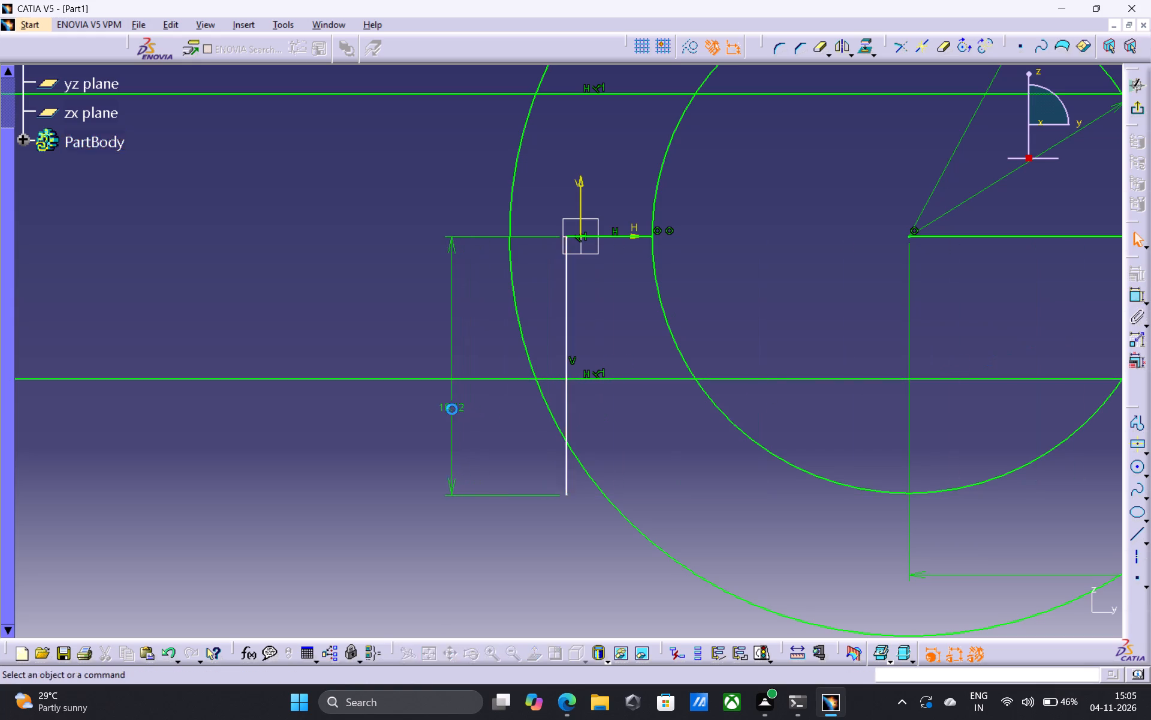
type("10")
key("Return")
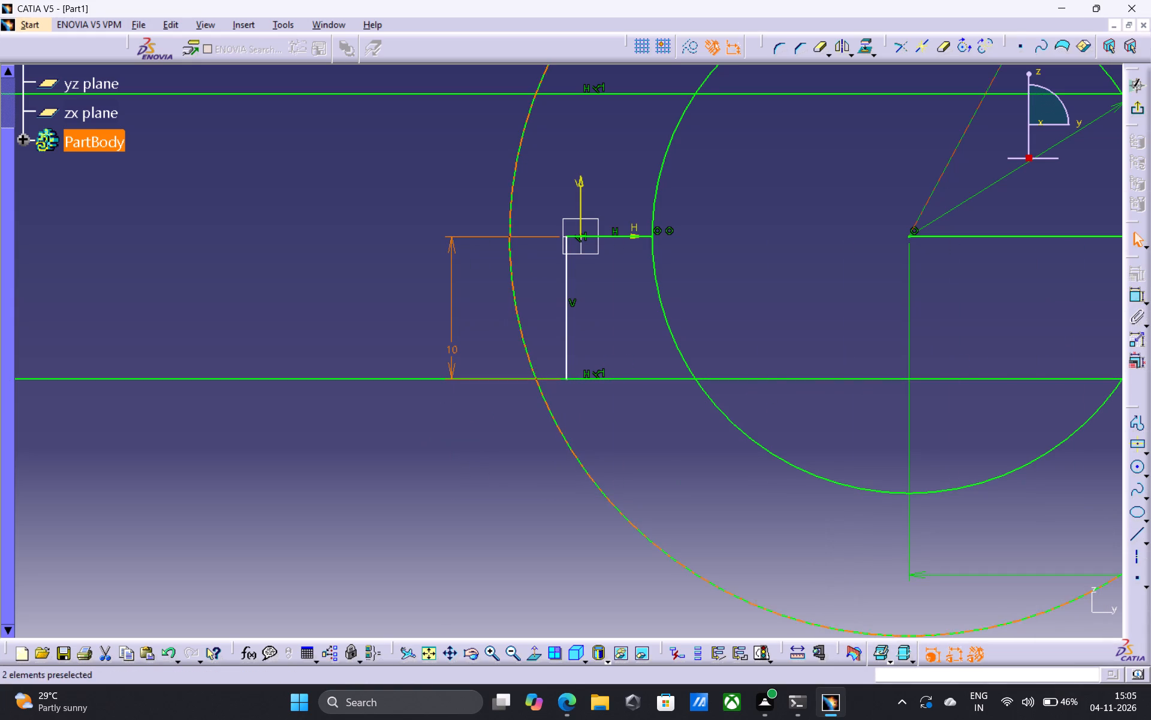
Quick Trim away all segments of the rectangle's upper edge that lie inside the R28 circle.
left_click(426, 653)
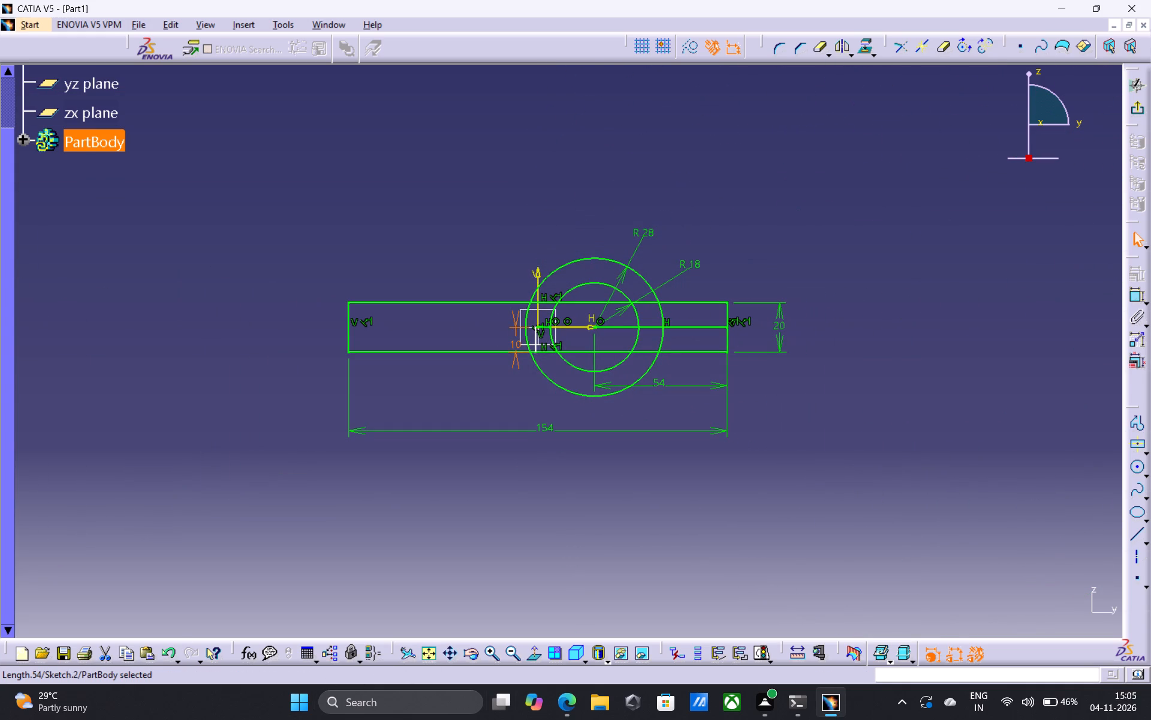
double_click(942, 52)
left_click(646, 304)
left_click(616, 302)
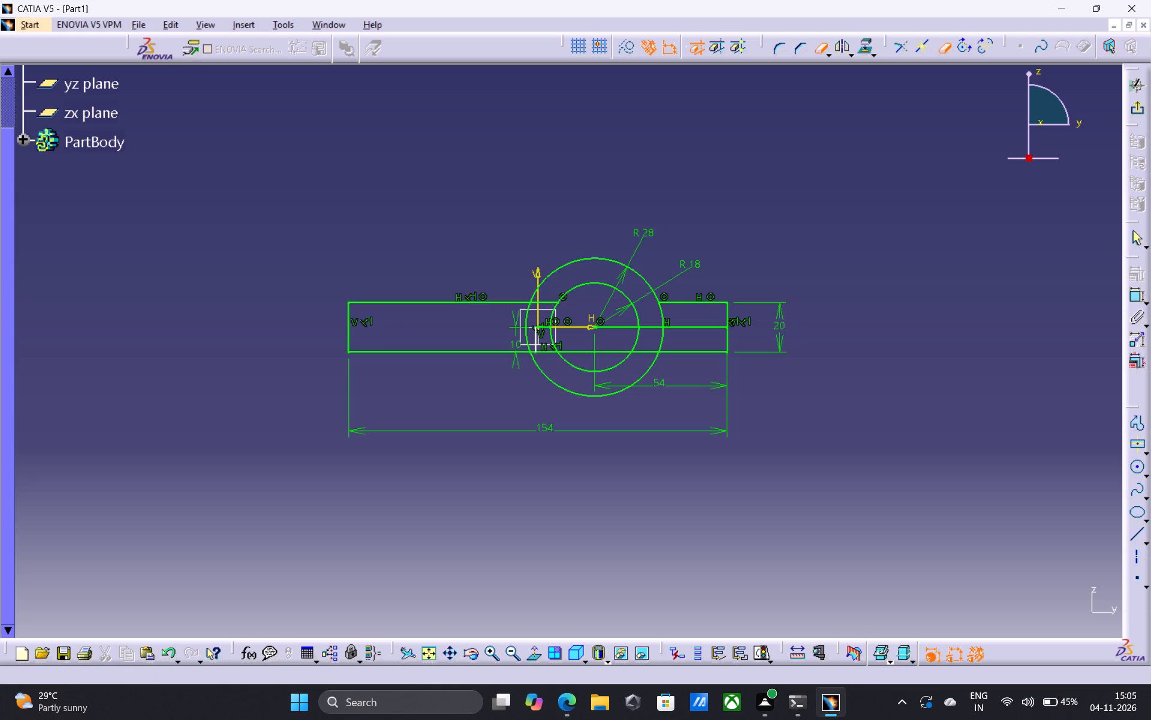
left_click(546, 301)
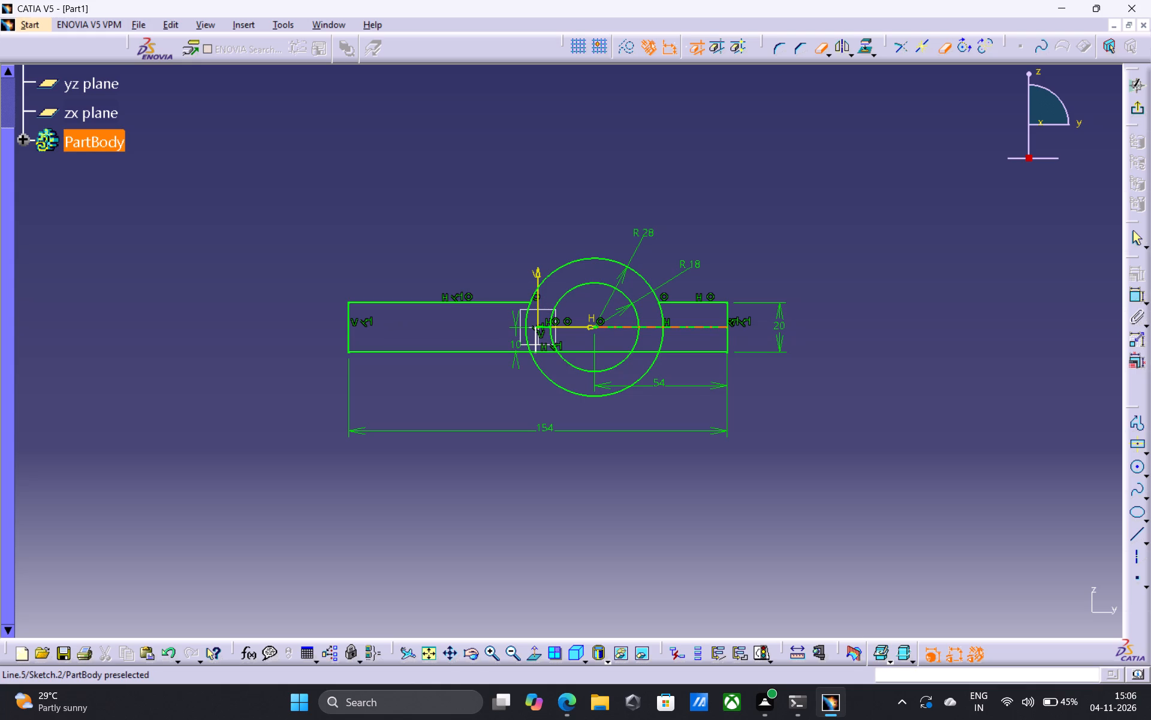
Quick Trim away the R28 circle's short arc between the rectangle's upper edge and the 54 mm line.
left_click(661, 311)
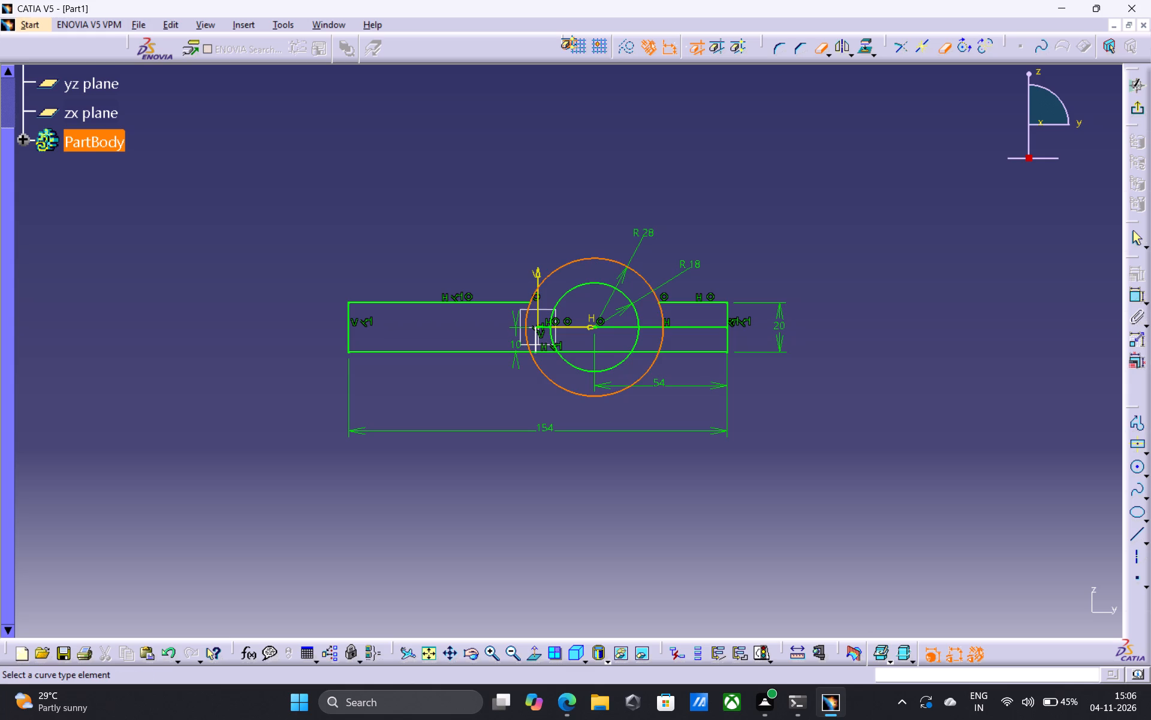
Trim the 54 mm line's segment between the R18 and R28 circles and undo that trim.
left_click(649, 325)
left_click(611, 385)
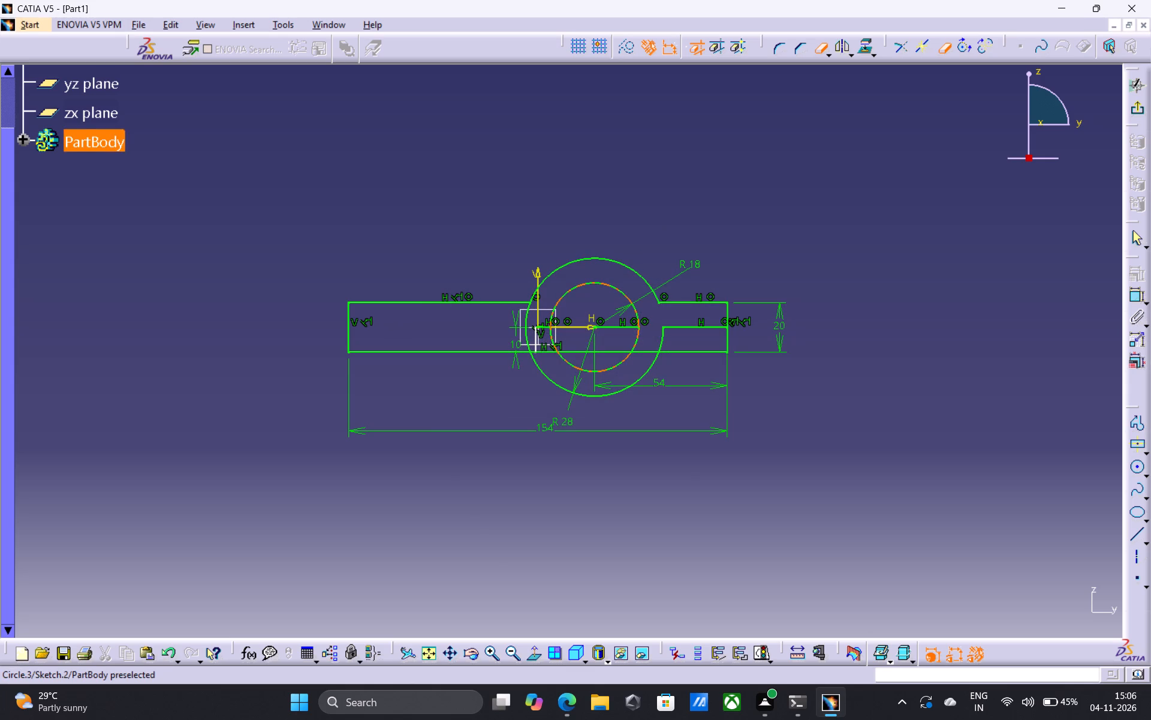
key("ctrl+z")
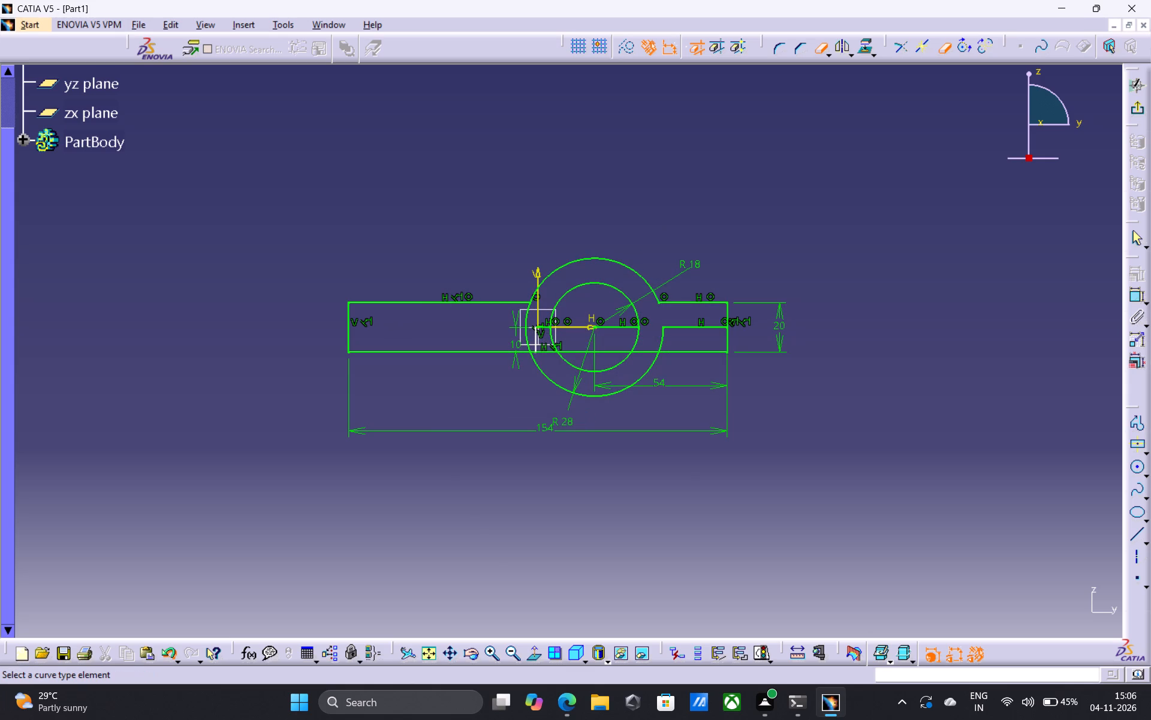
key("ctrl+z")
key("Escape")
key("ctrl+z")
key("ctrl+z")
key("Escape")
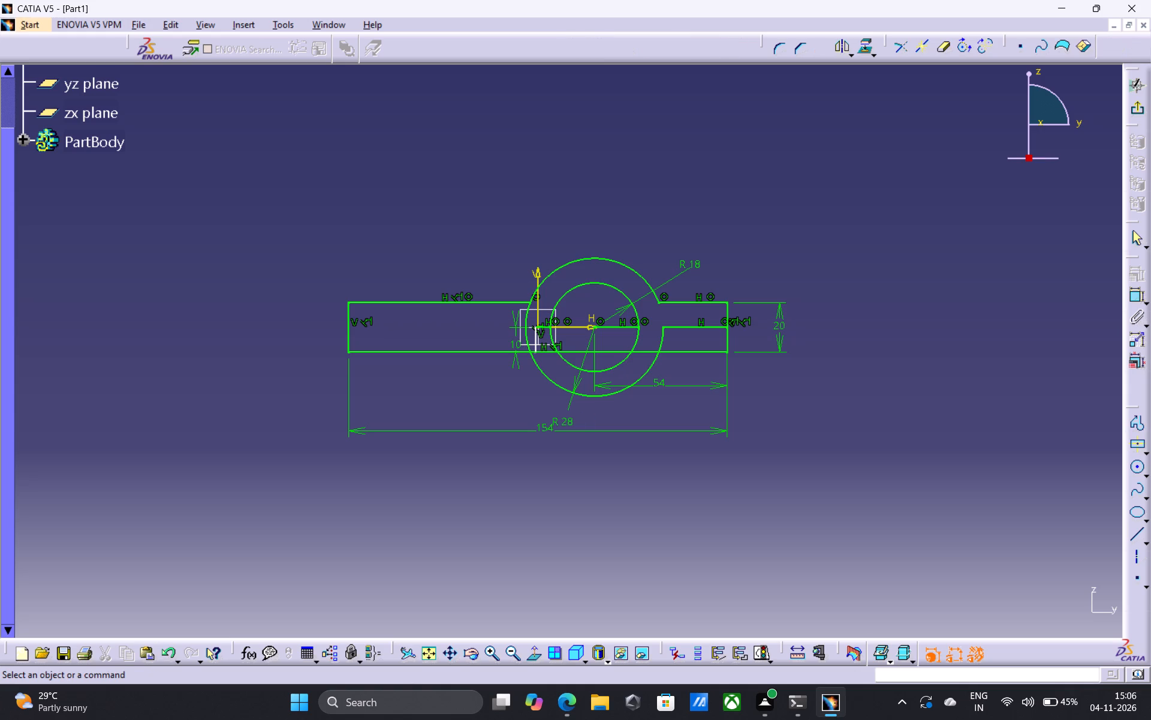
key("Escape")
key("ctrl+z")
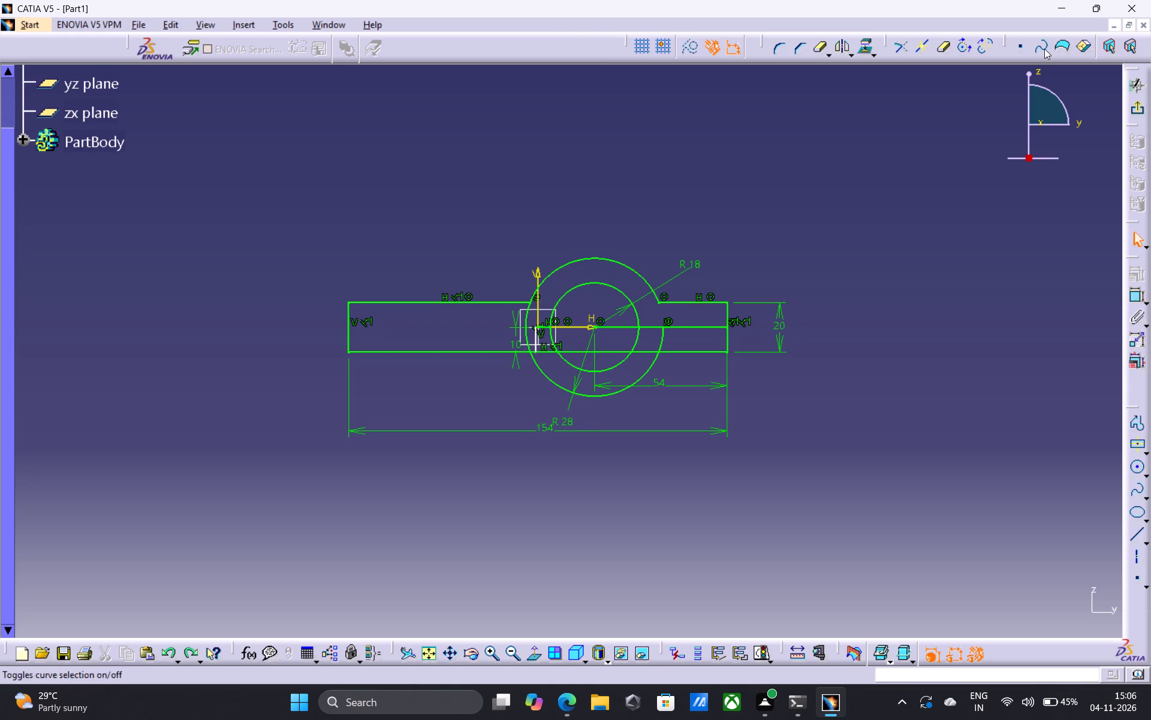
Quick Trim away the R28 circle's remaining arcs below the 54 mm line toward positive H and below the rectangle, plus the R18 circle's lower half.
double_click(942, 48)
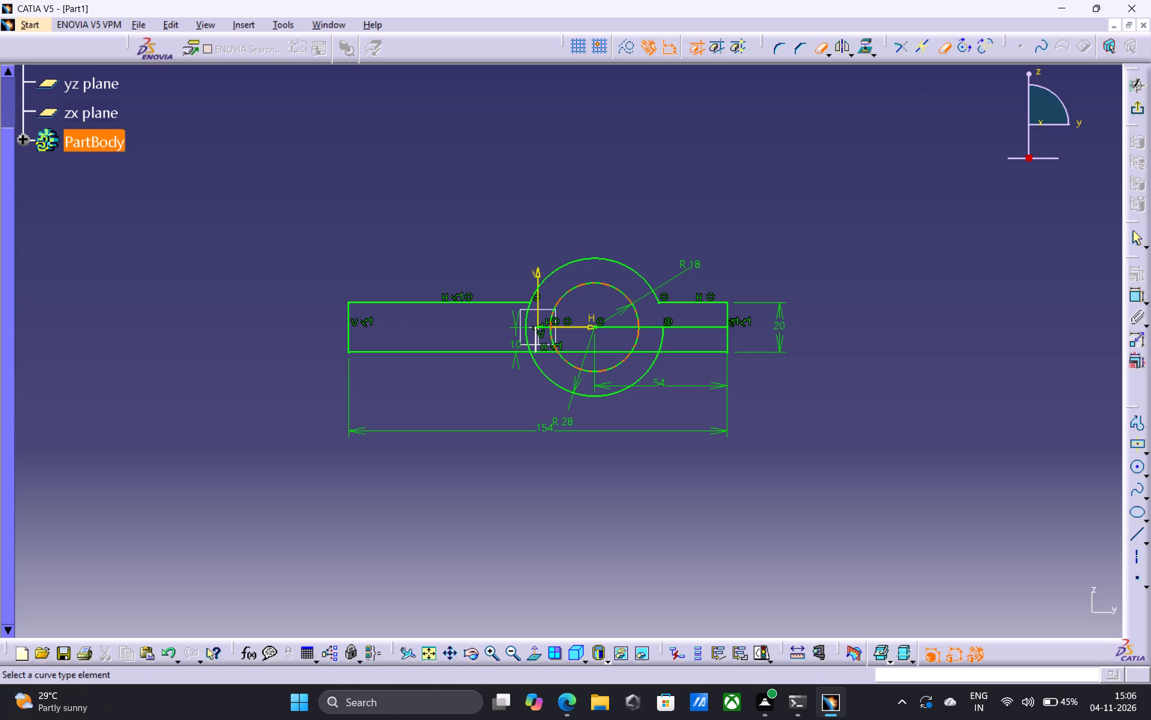
left_click(661, 340)
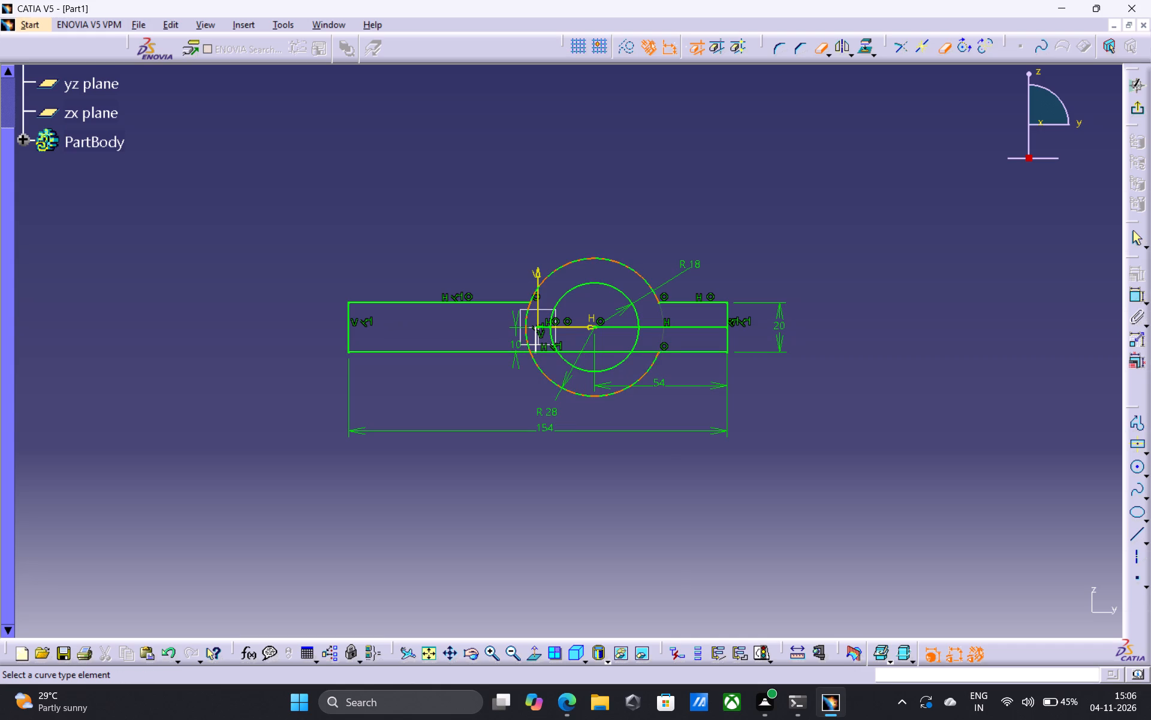
left_click(652, 365)
left_click(614, 366)
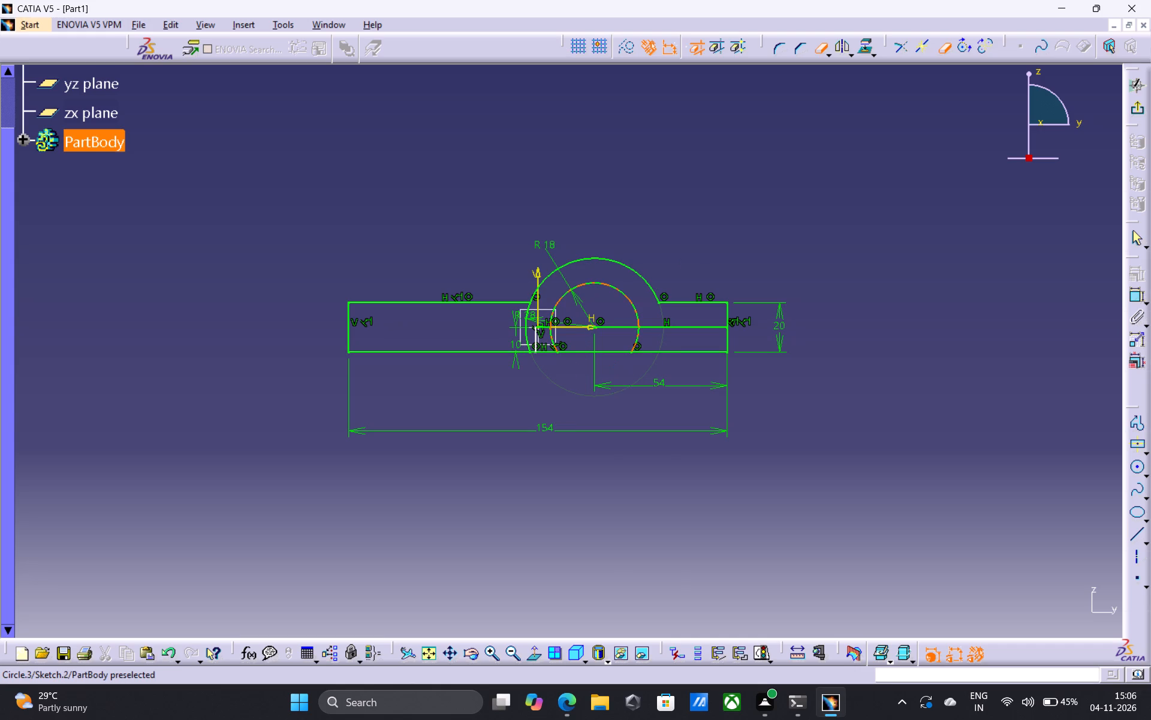
left_click(636, 338)
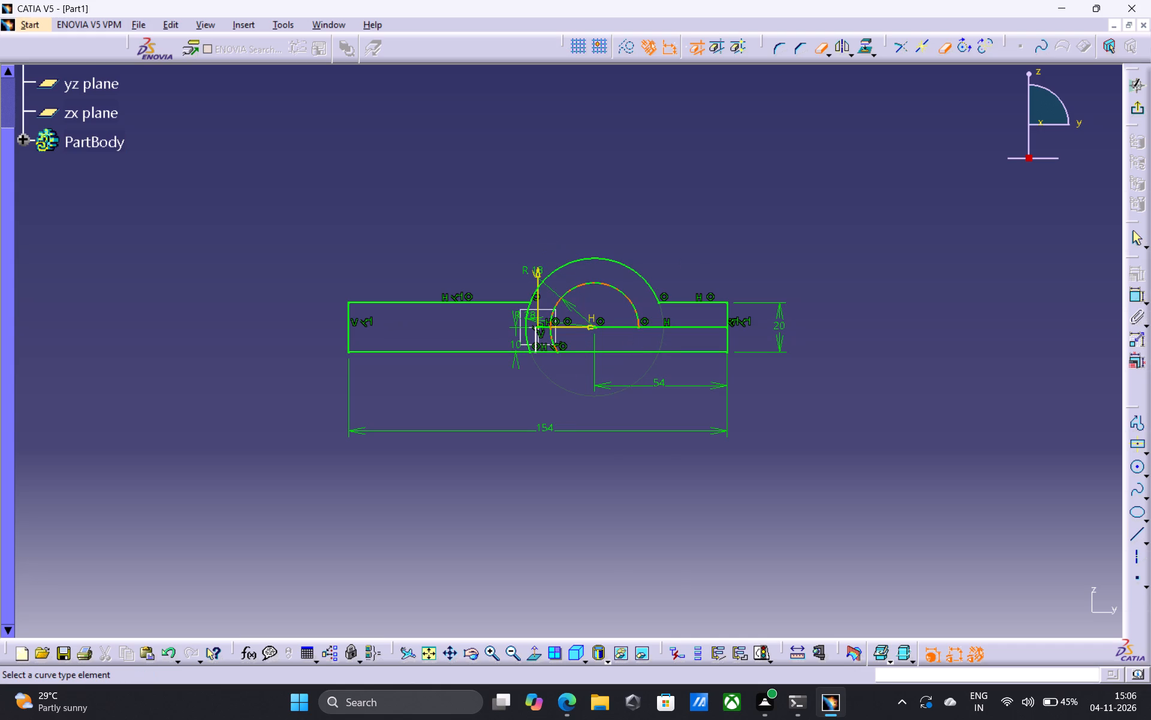
left_click(552, 339)
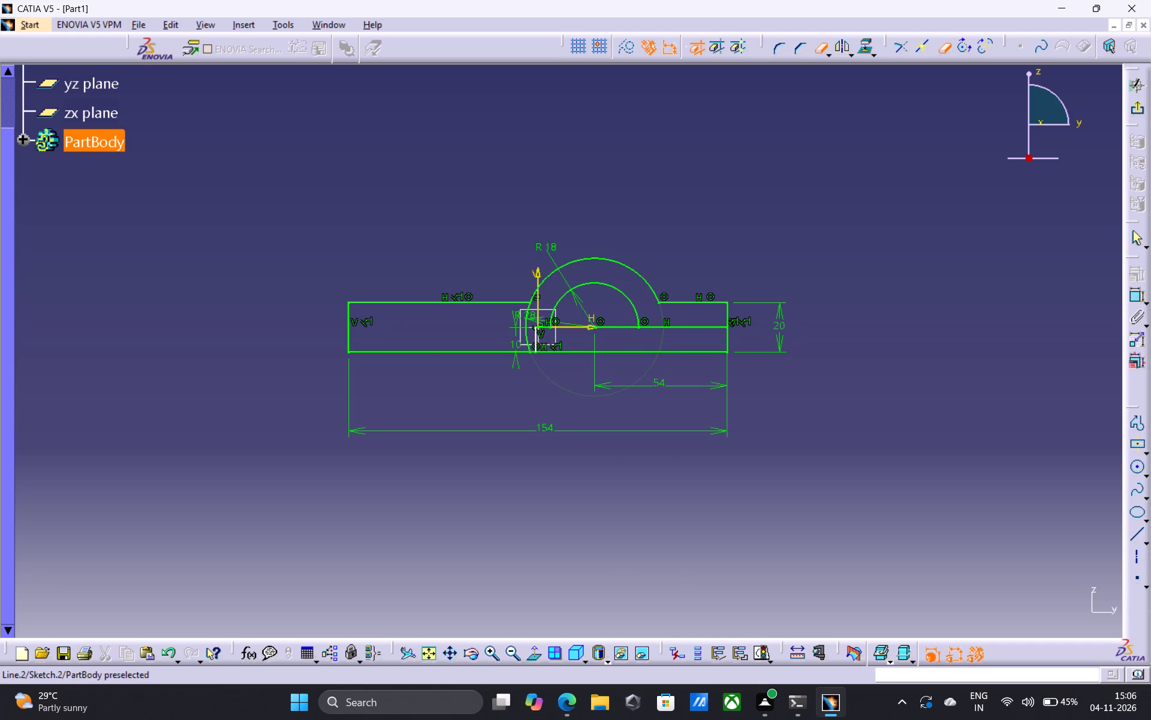
Trim the rectangle's lower edge beyond the 10 mm vertical line and the R28 arc left inside the rectangle toward negative H.
left_click(634, 353)
left_click(613, 382)
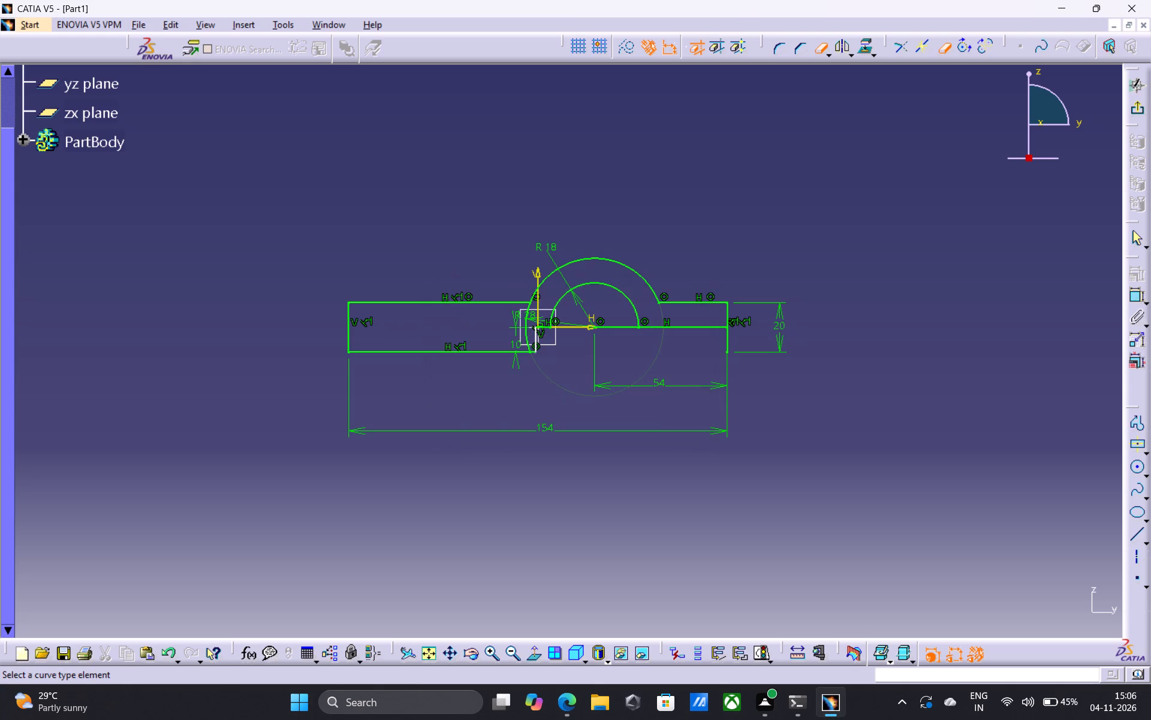
middle_click_drag(574, 387, 575, 532)
scroll(574, 387, "down", 1)
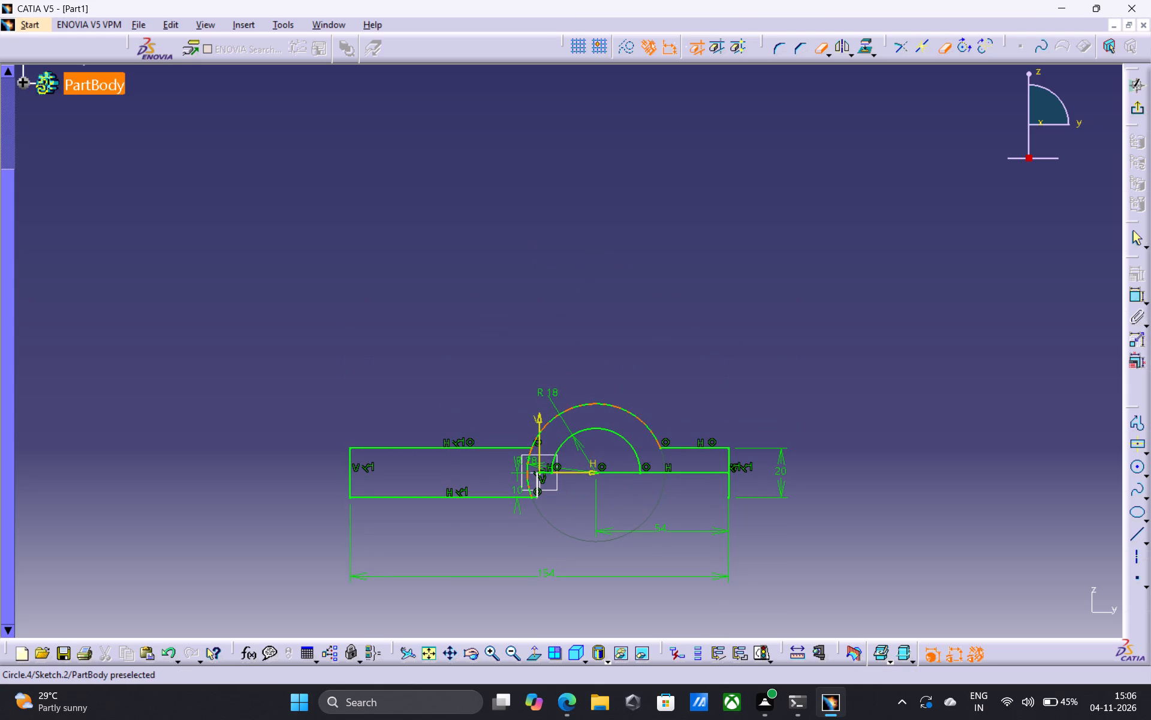
left_click(528, 465)
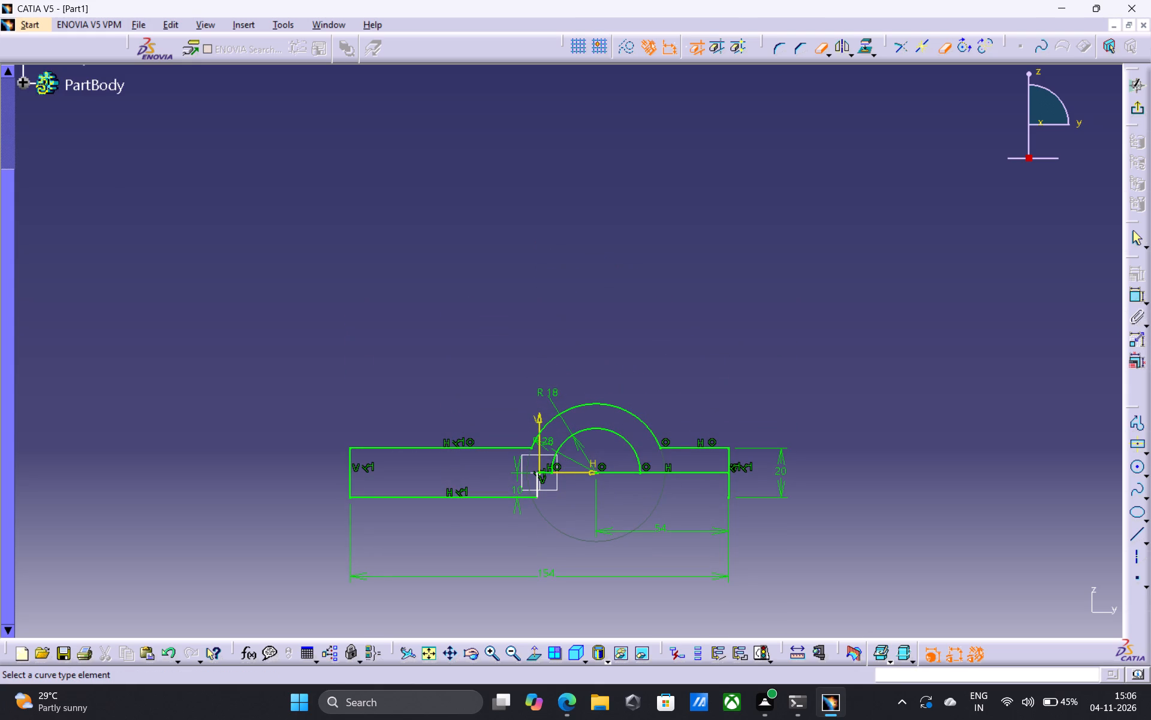
Trim the lower half of the rectangle's end edge at the 54 mm line, converting its length to a distance, and exit the sketch.
left_click(730, 493)
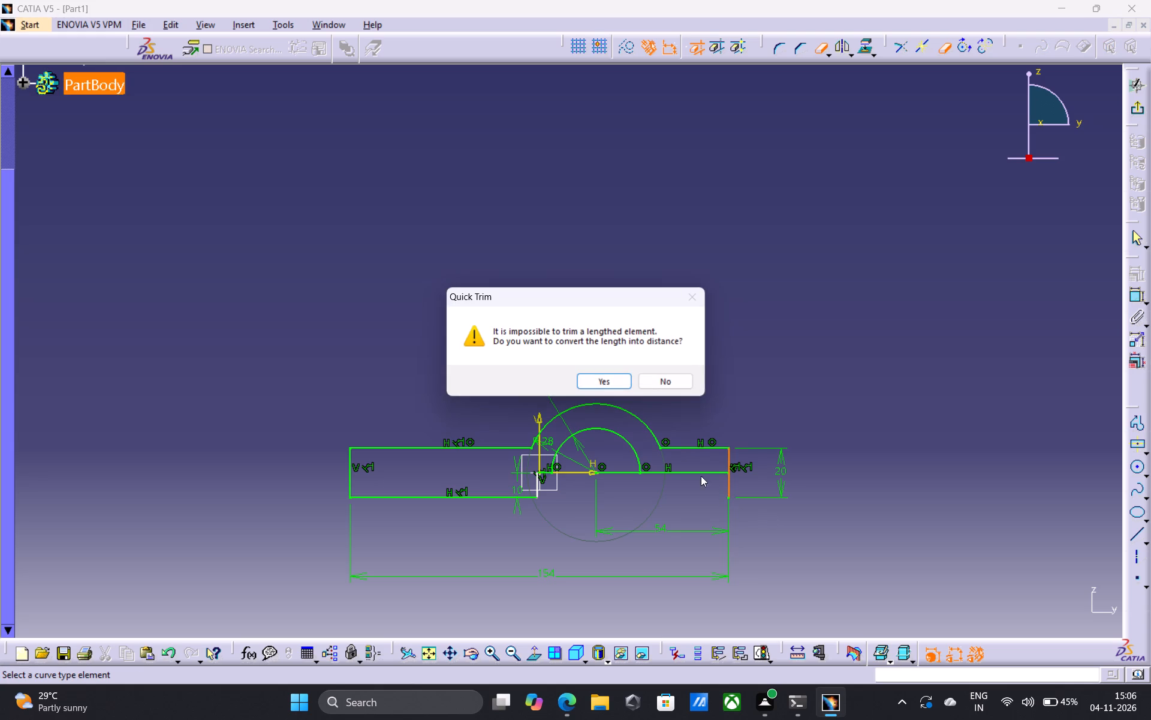
left_click(600, 369)
left_click(608, 379)
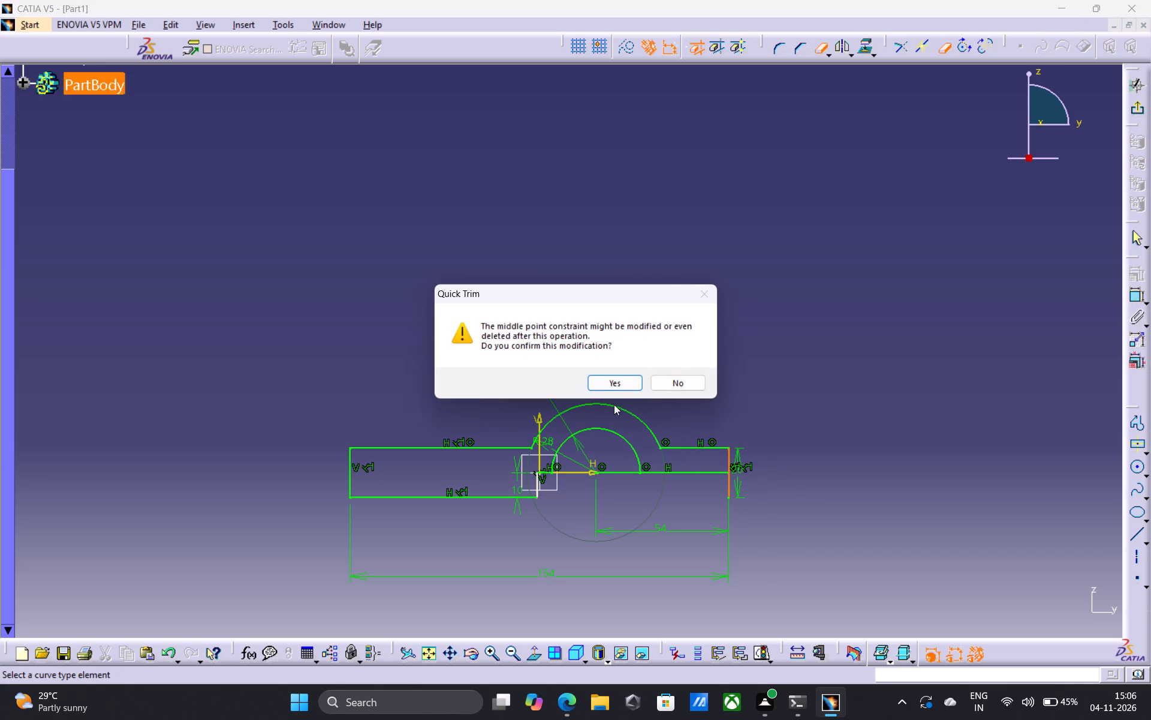
left_click(622, 376)
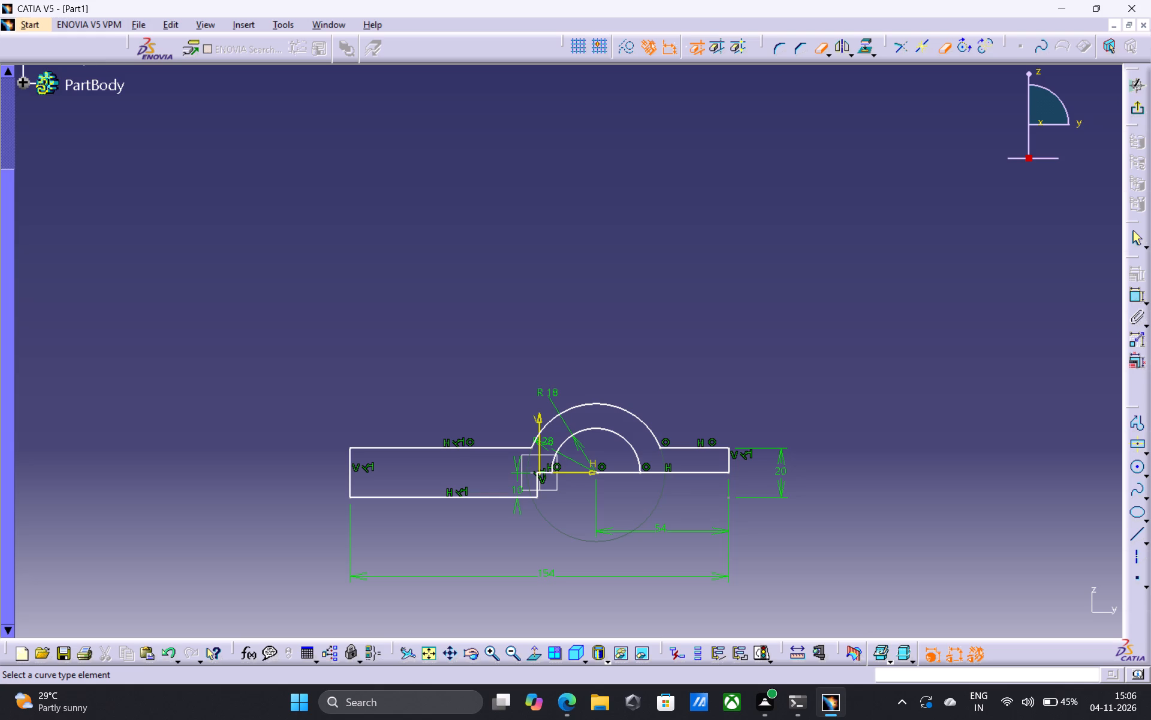
left_click(1135, 106)
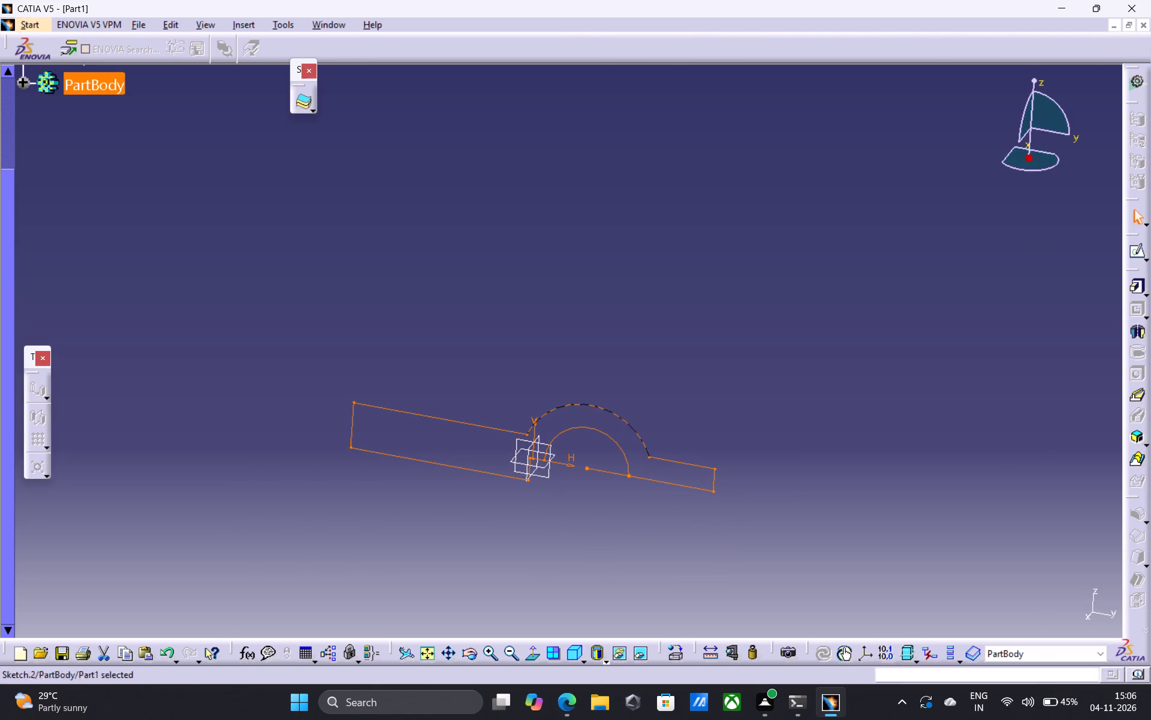
Reopen the profile sketch, Quick Trim the 54 mm line inside the R18 arc with length converted to distance, and exit the sketch.
double_click(471, 470)
double_click(471, 470)
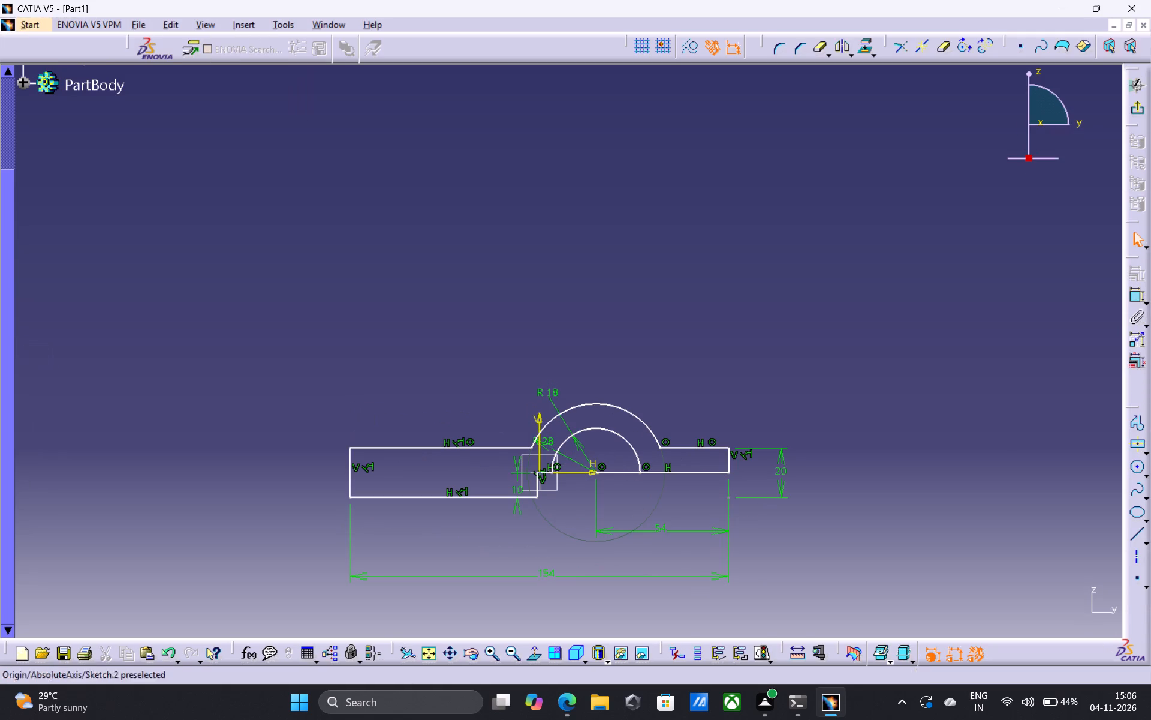
left_click(947, 53)
left_click(616, 470)
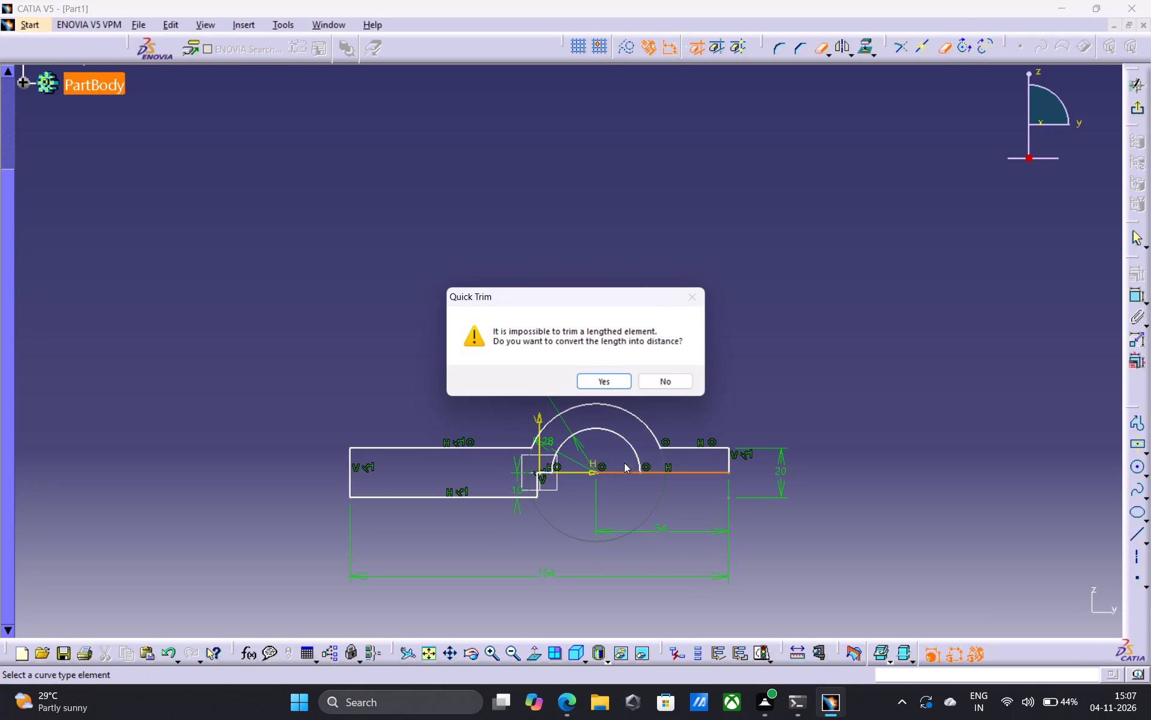
left_click(606, 380)
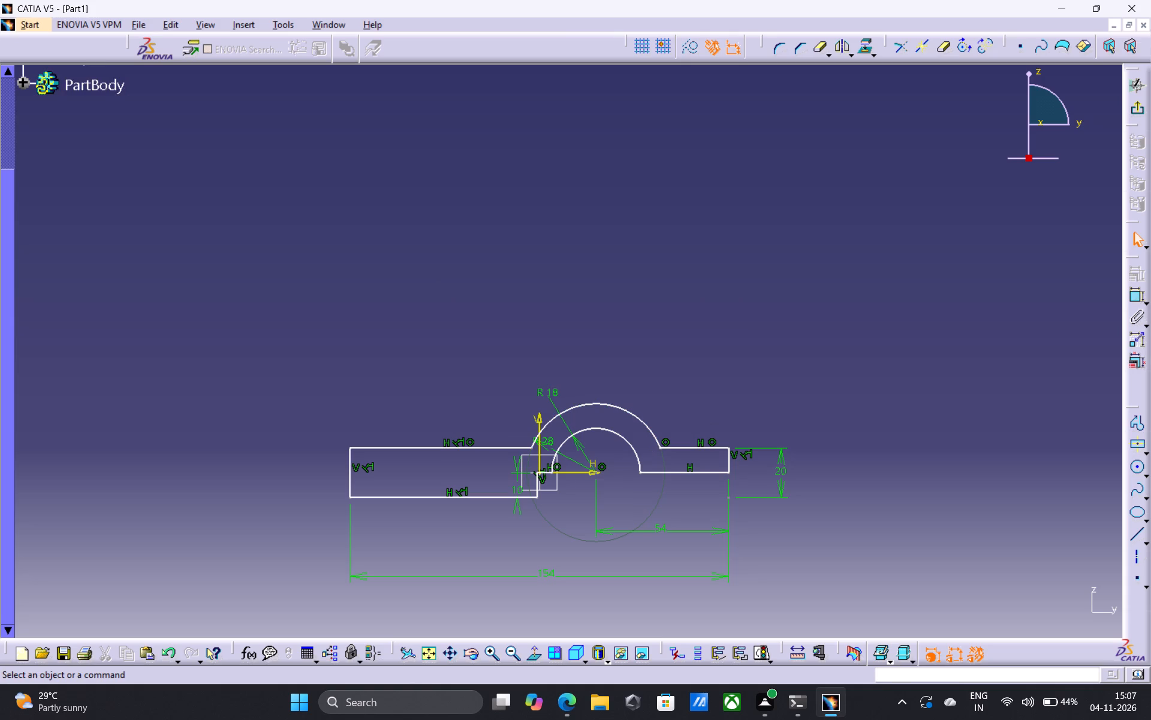
middle_click_drag(557, 503, 532, 394)
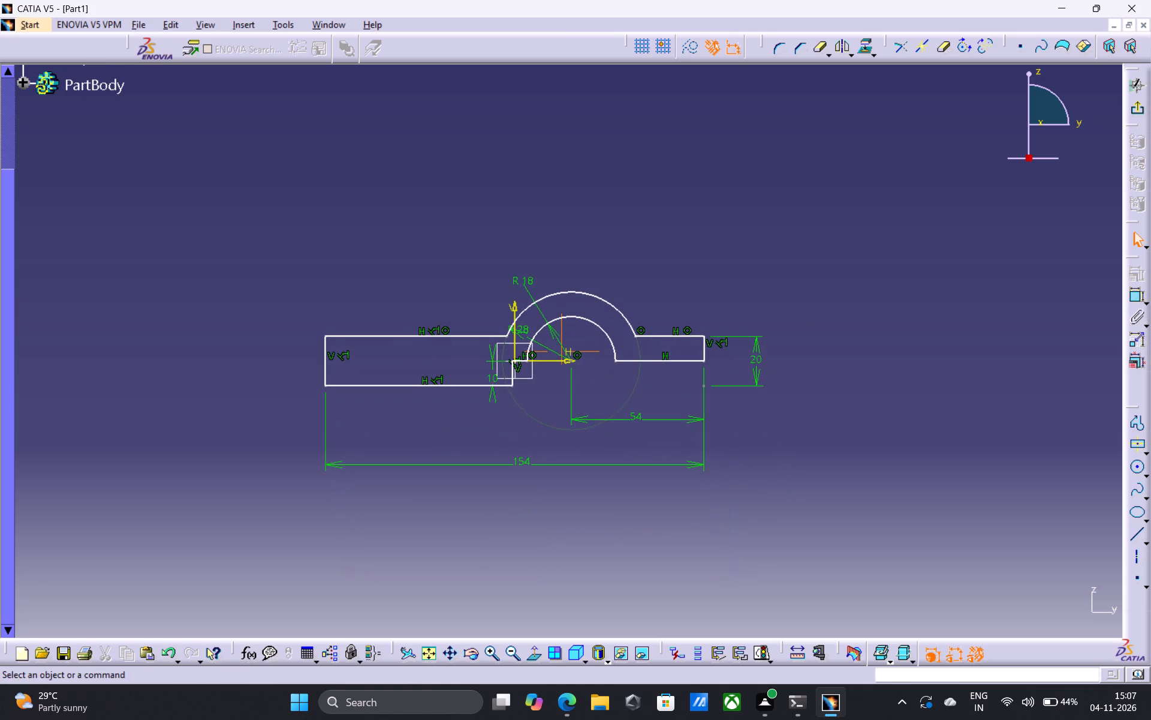
middle_click_drag(532, 394, 532, 392)
left_click(1138, 107)
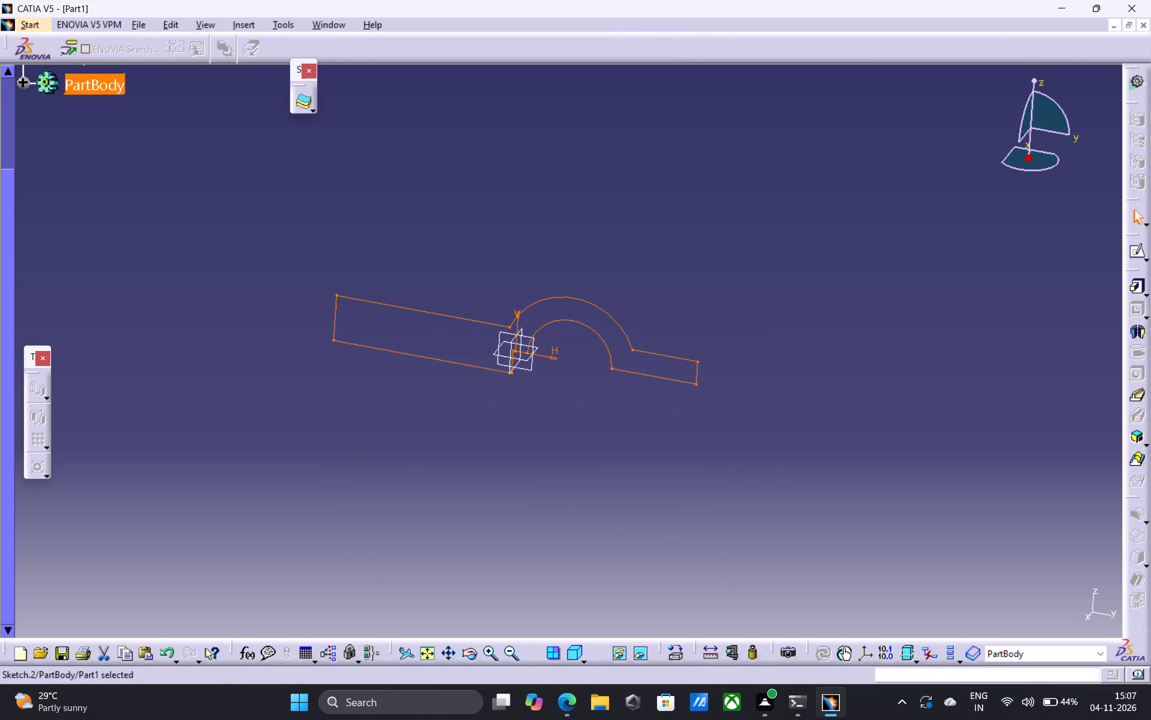
Pad the arched profile 72 mm in the reversed direction.
left_click(1137, 286)
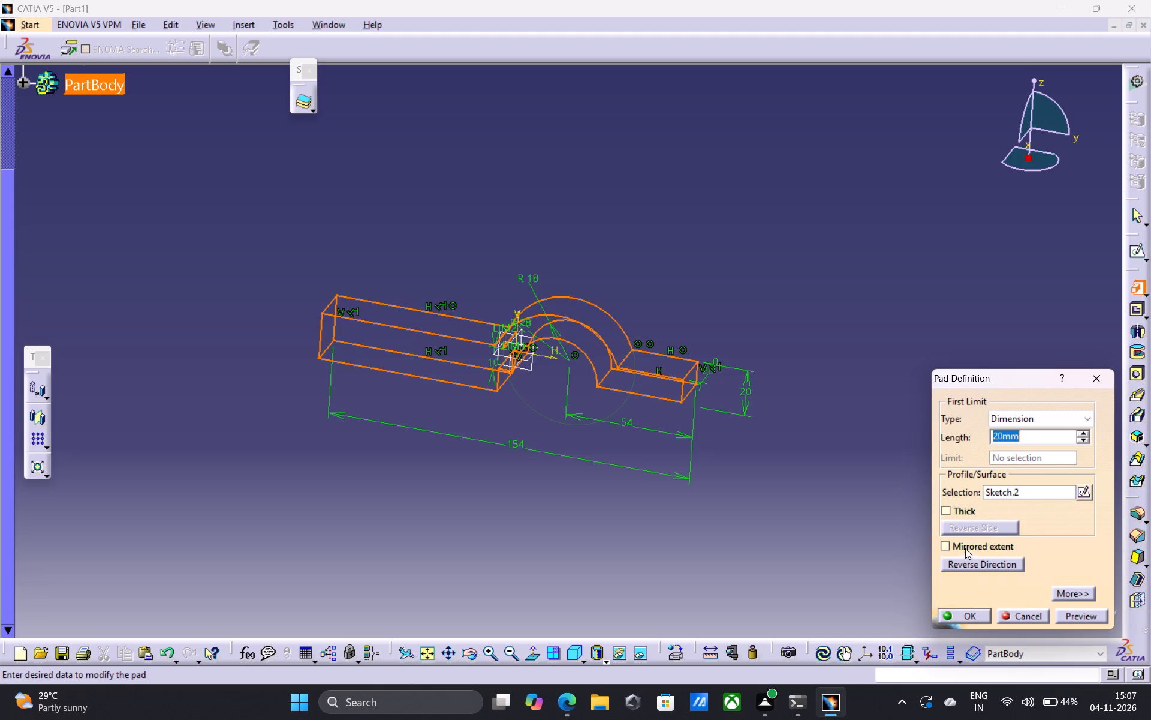
left_click(972, 566)
left_click(1007, 436)
key("Left")
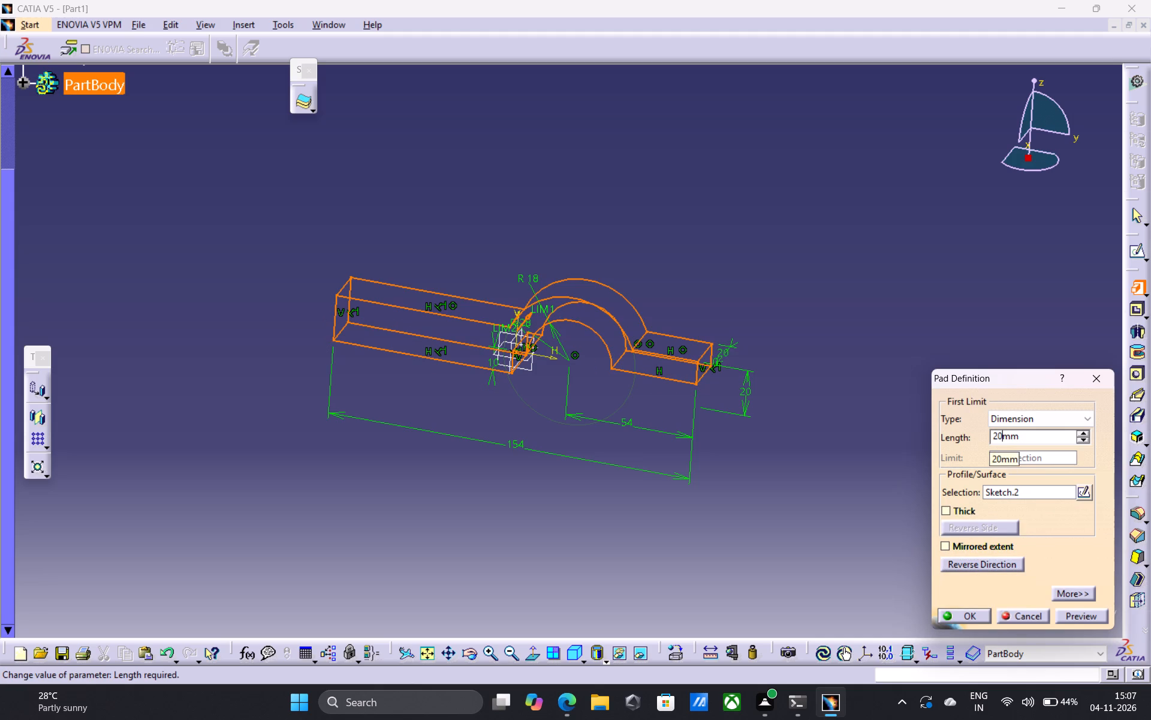
key("BackSpace")
key("BackSpace")
key("BackSpace")
type("72")
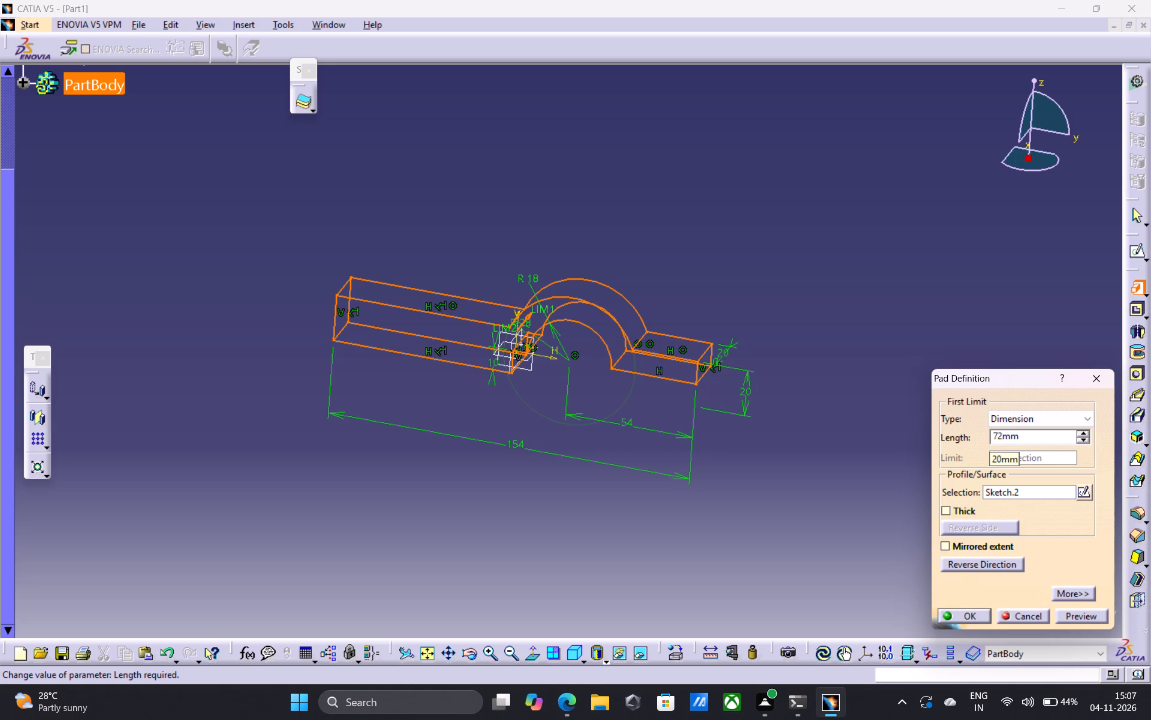
left_click(1092, 617)
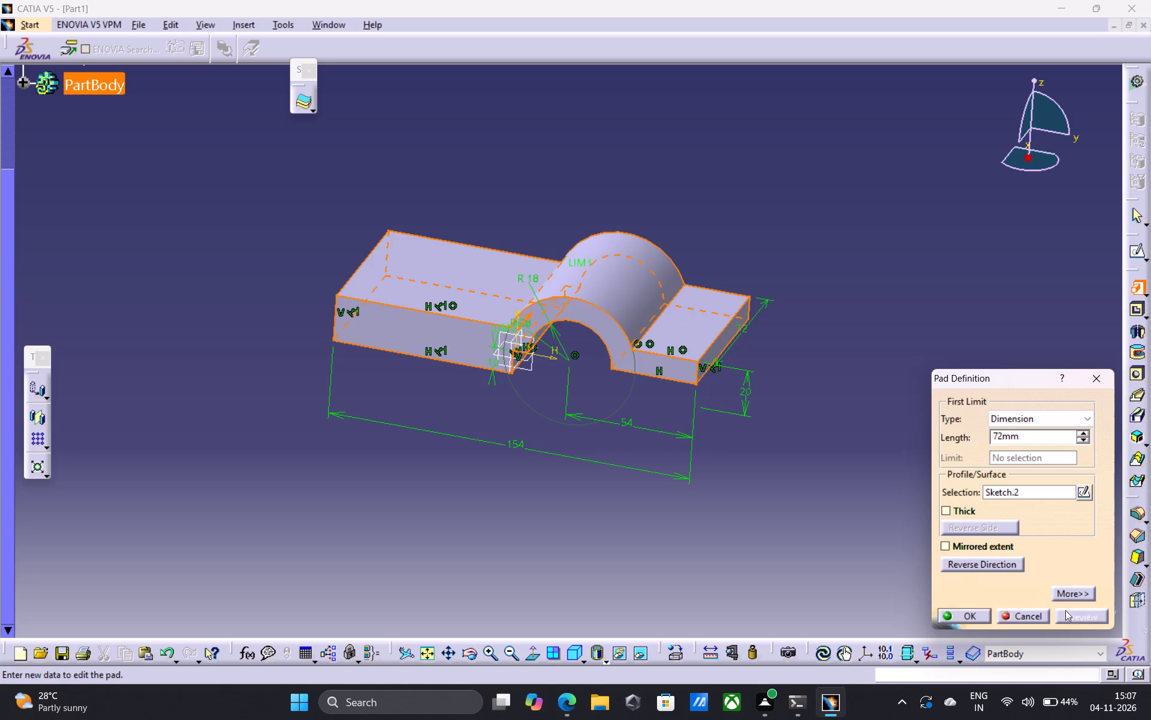
left_click(965, 620)
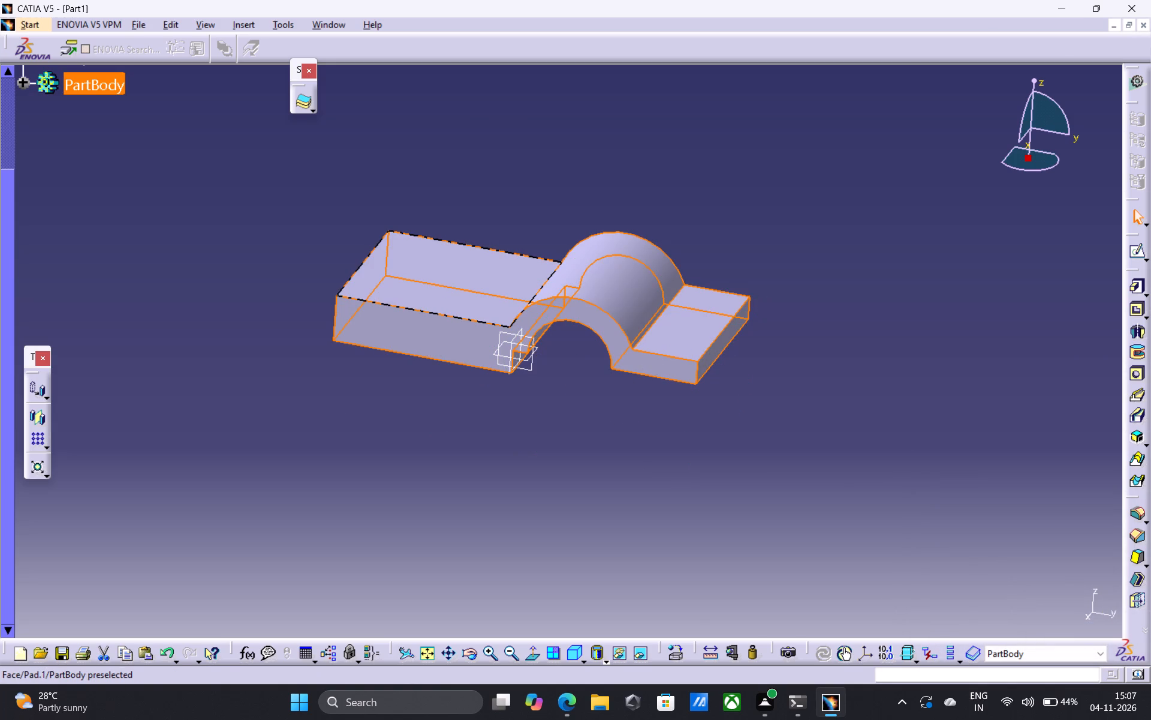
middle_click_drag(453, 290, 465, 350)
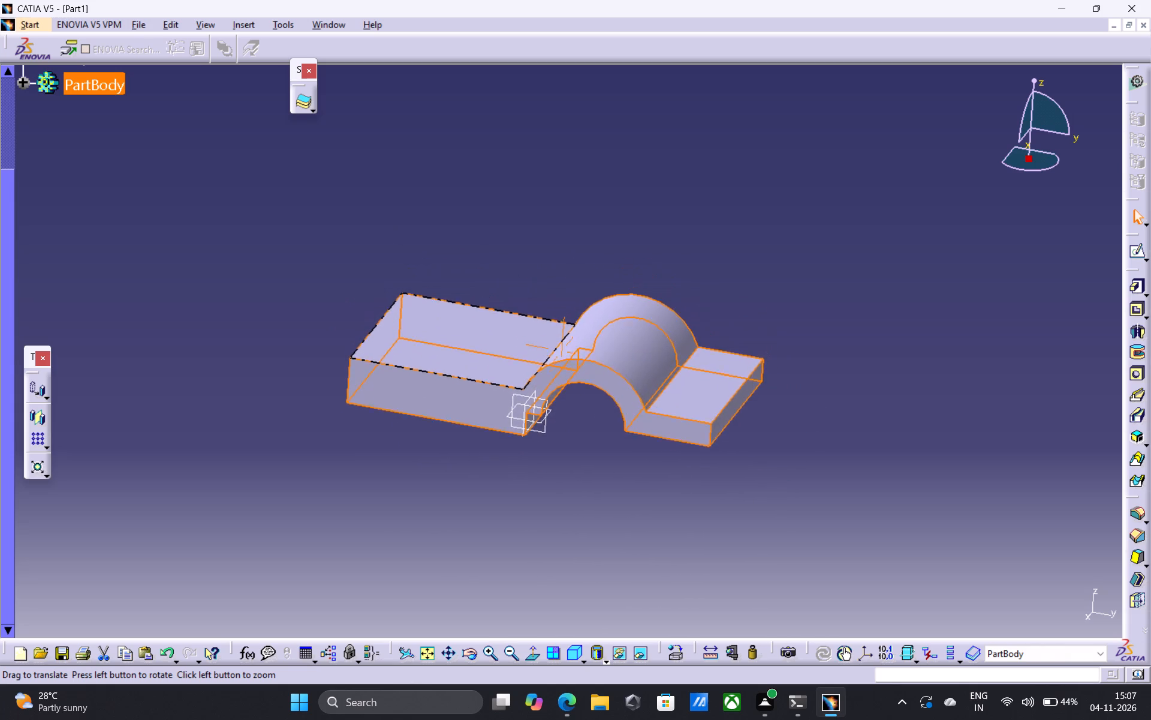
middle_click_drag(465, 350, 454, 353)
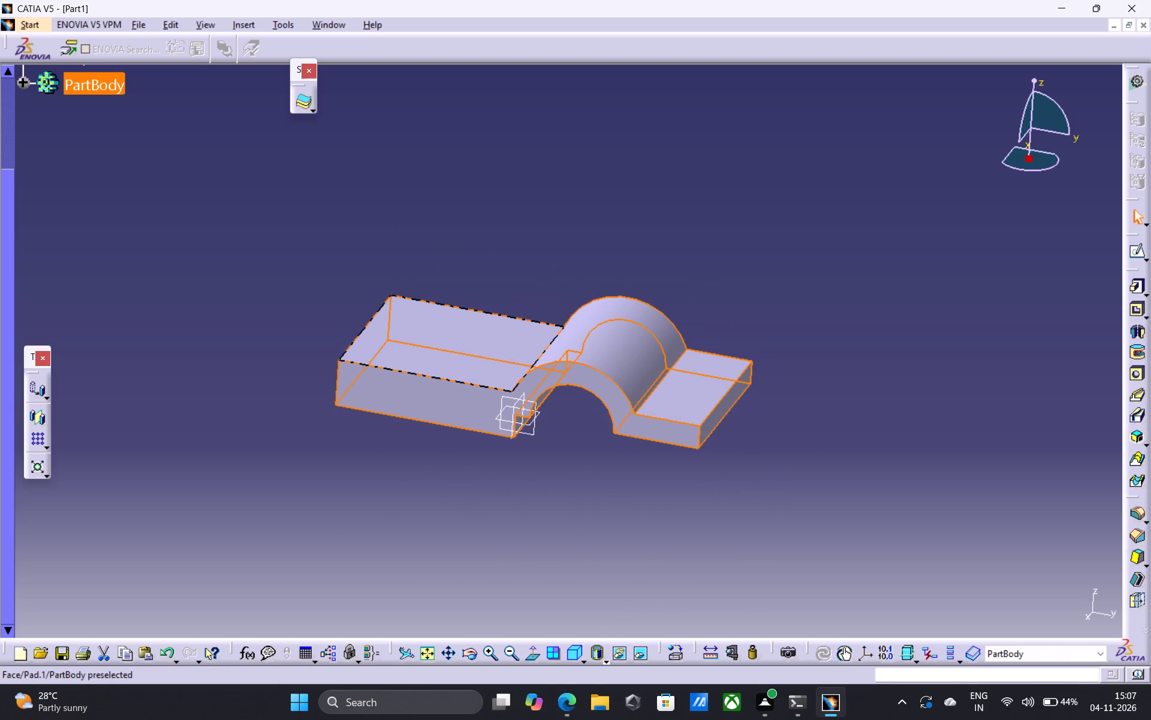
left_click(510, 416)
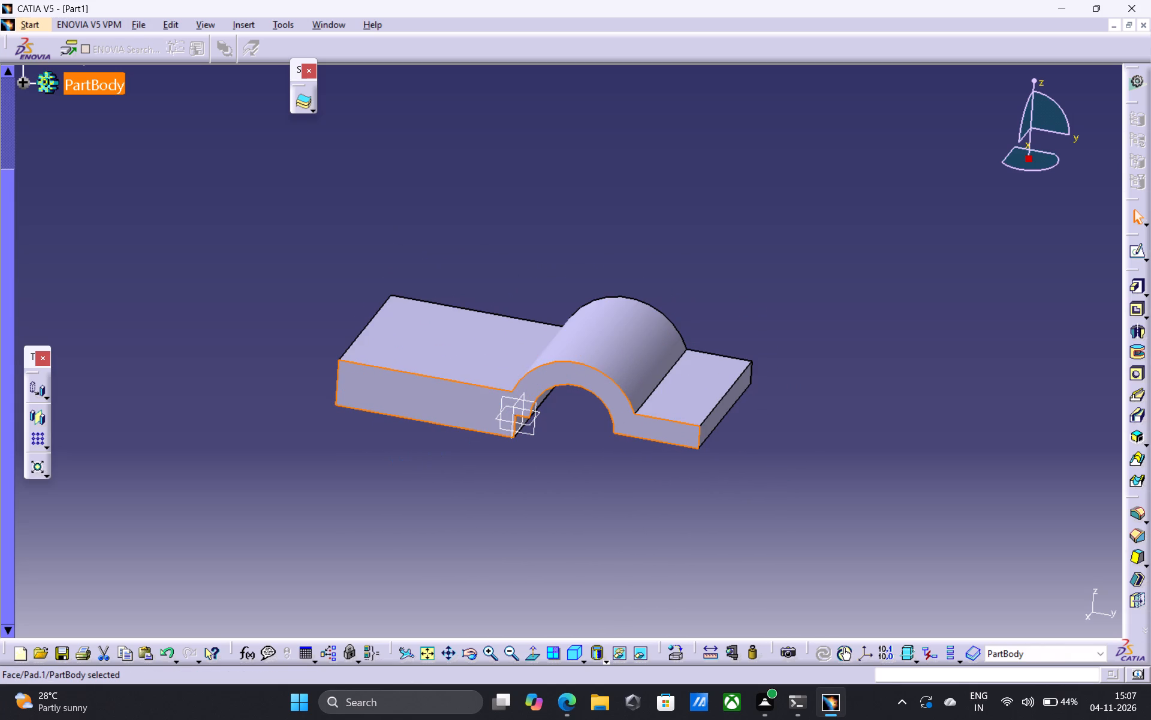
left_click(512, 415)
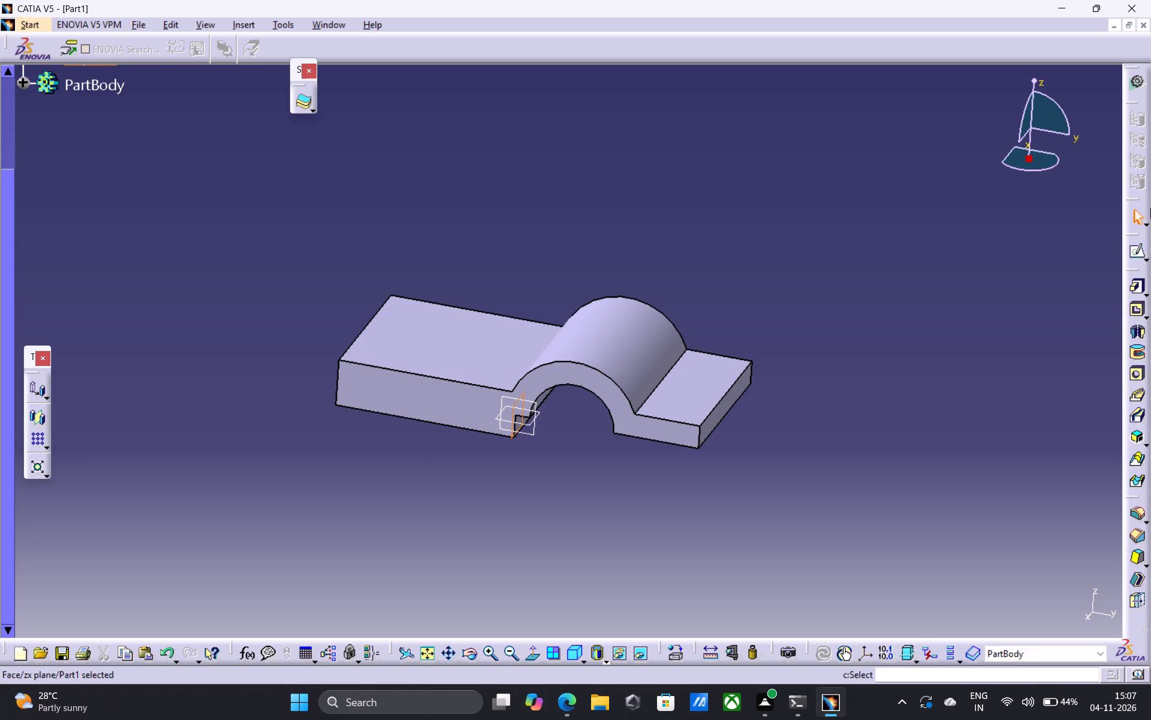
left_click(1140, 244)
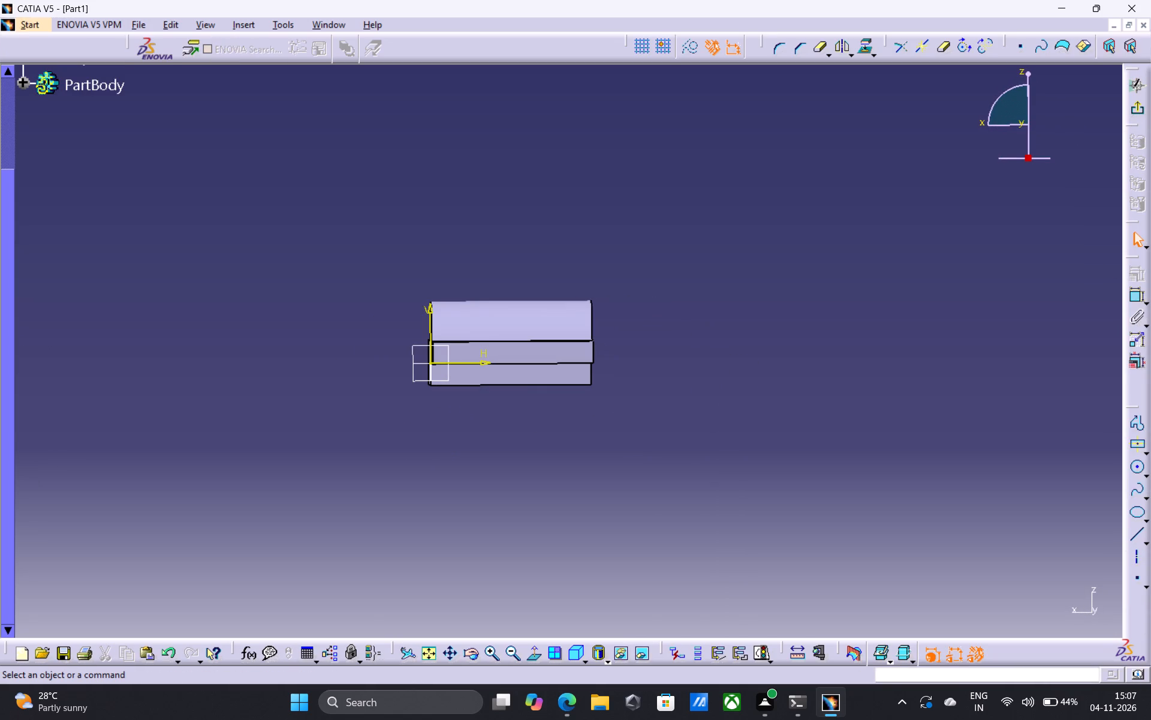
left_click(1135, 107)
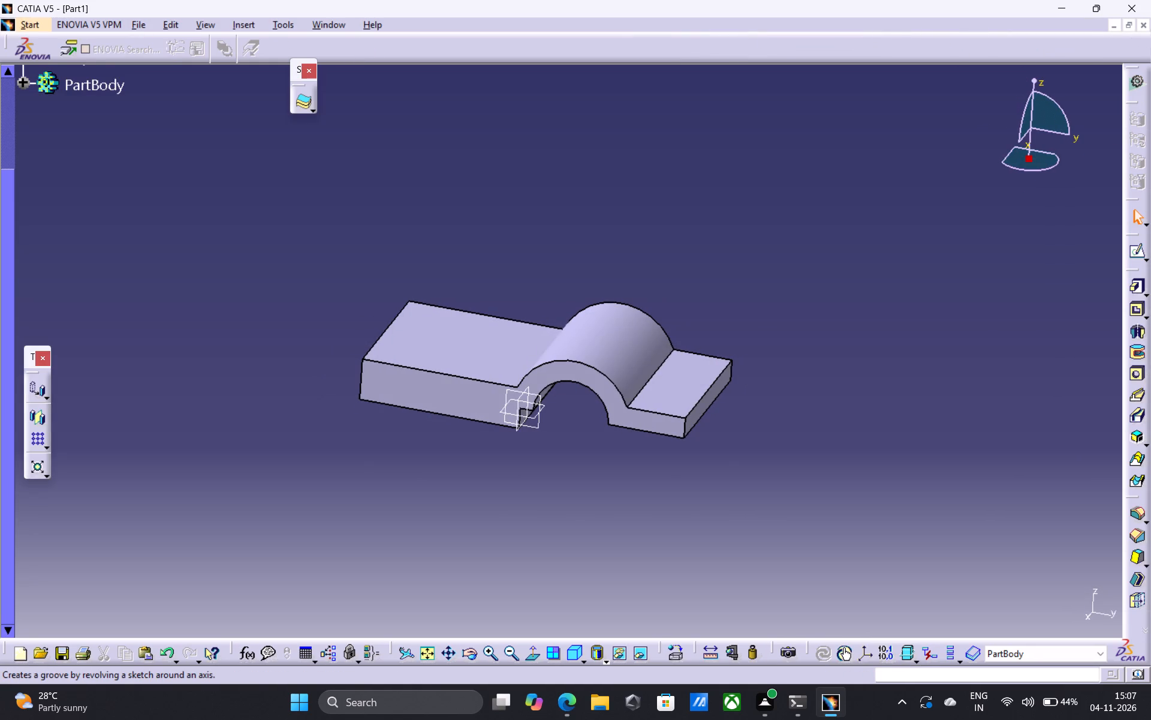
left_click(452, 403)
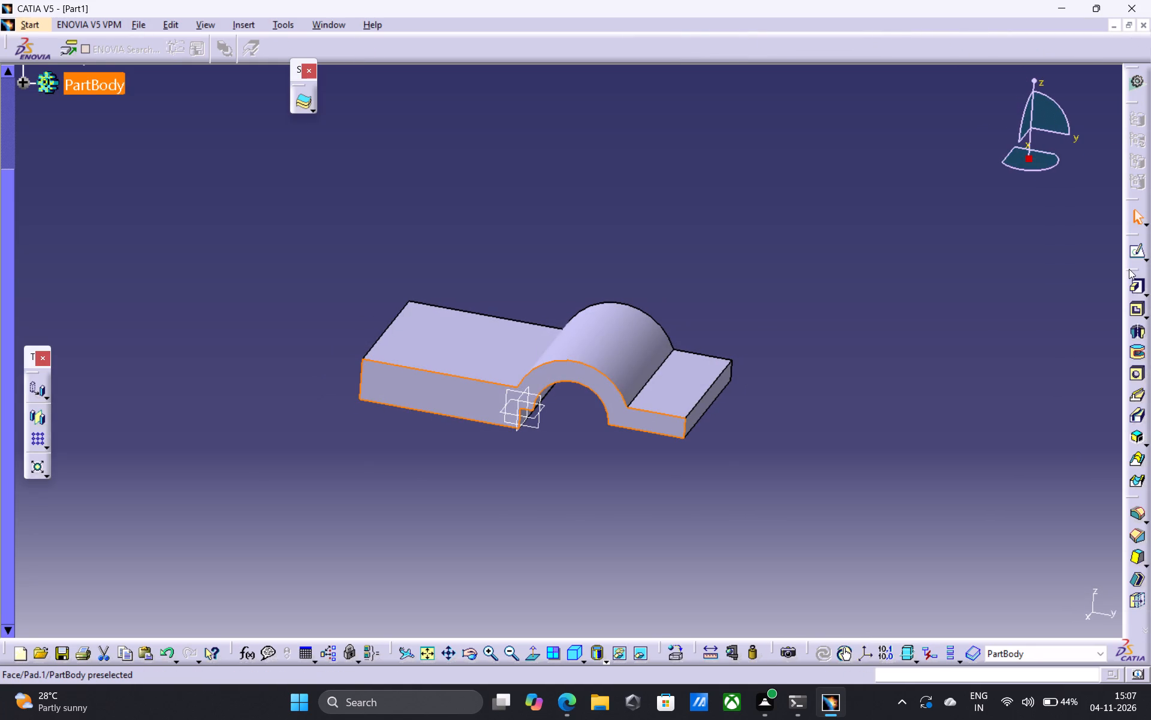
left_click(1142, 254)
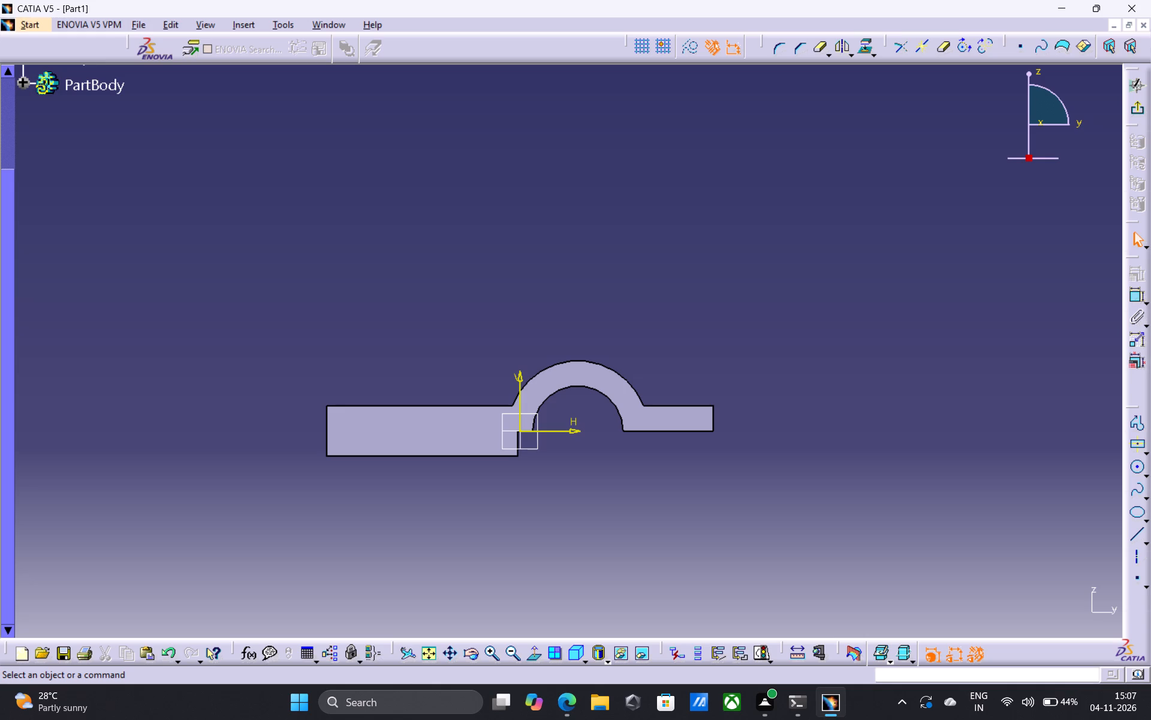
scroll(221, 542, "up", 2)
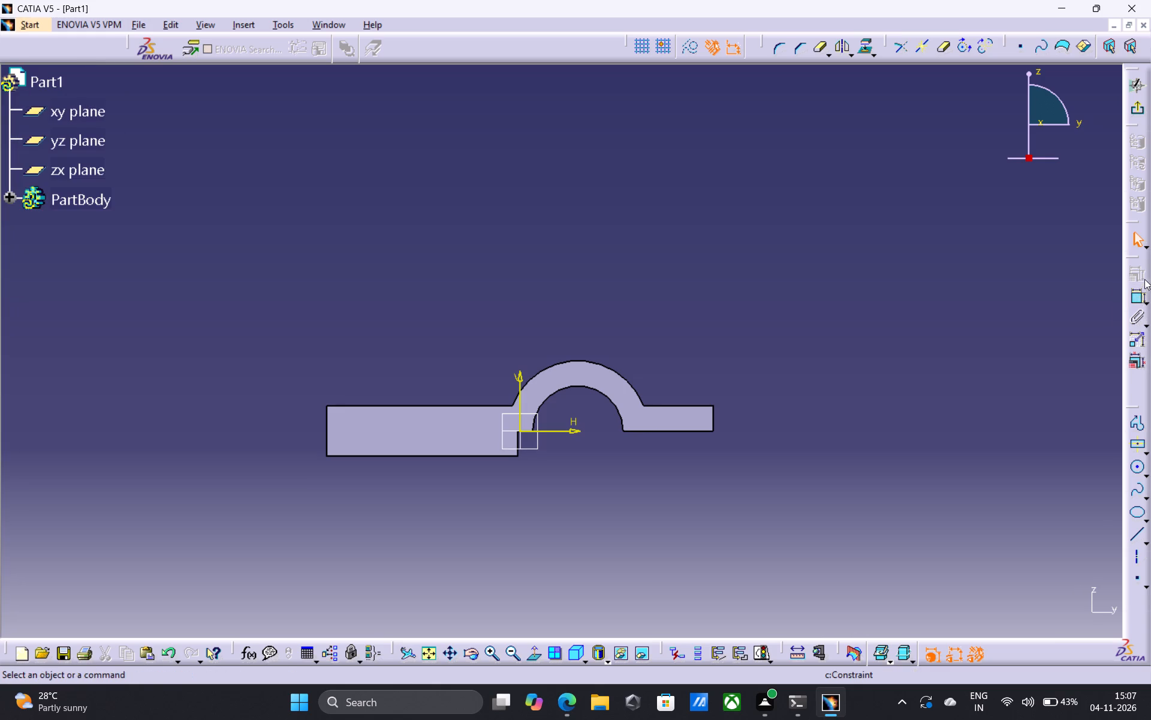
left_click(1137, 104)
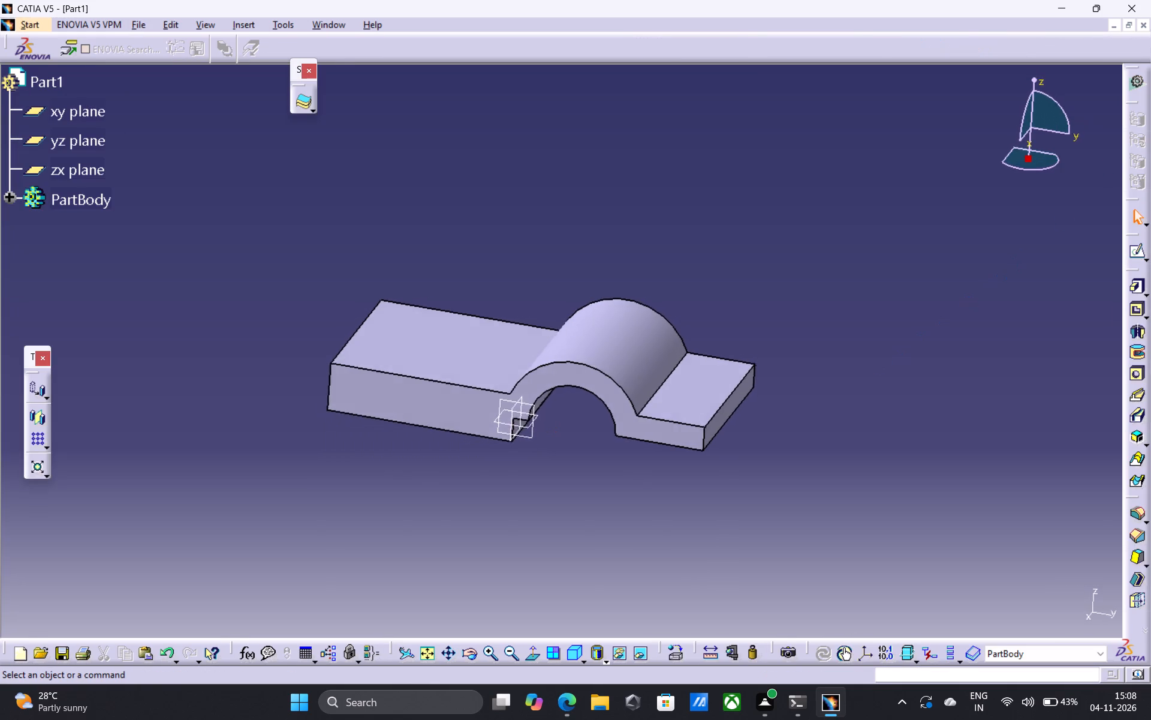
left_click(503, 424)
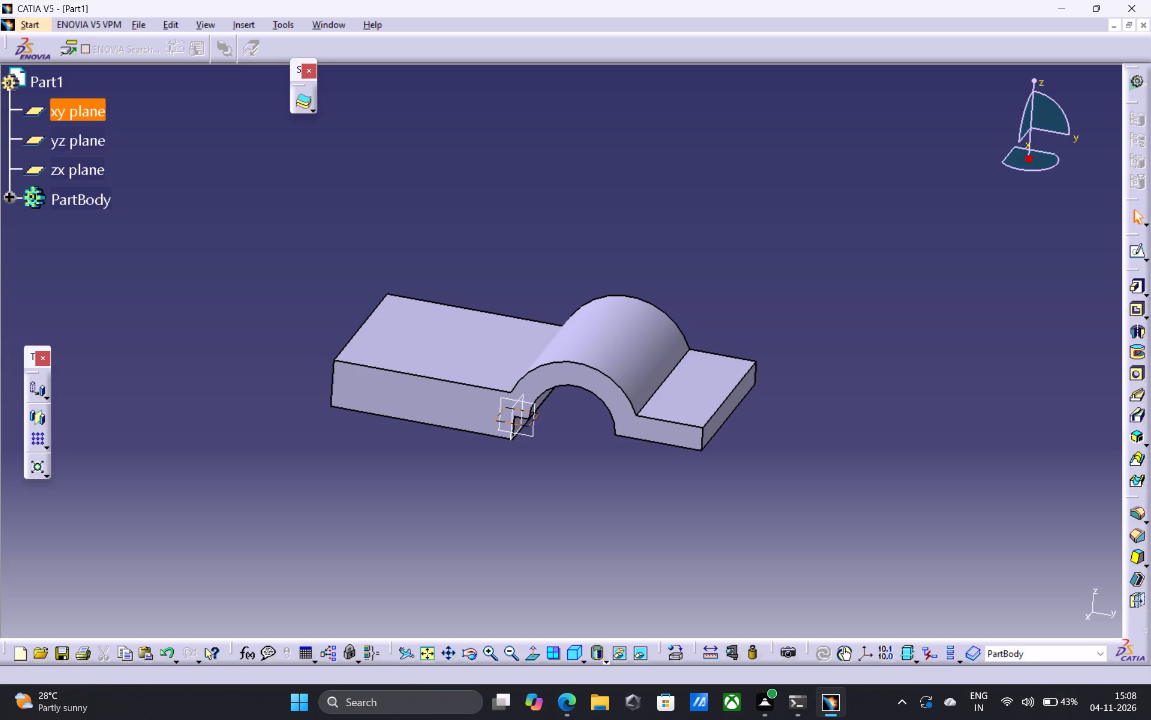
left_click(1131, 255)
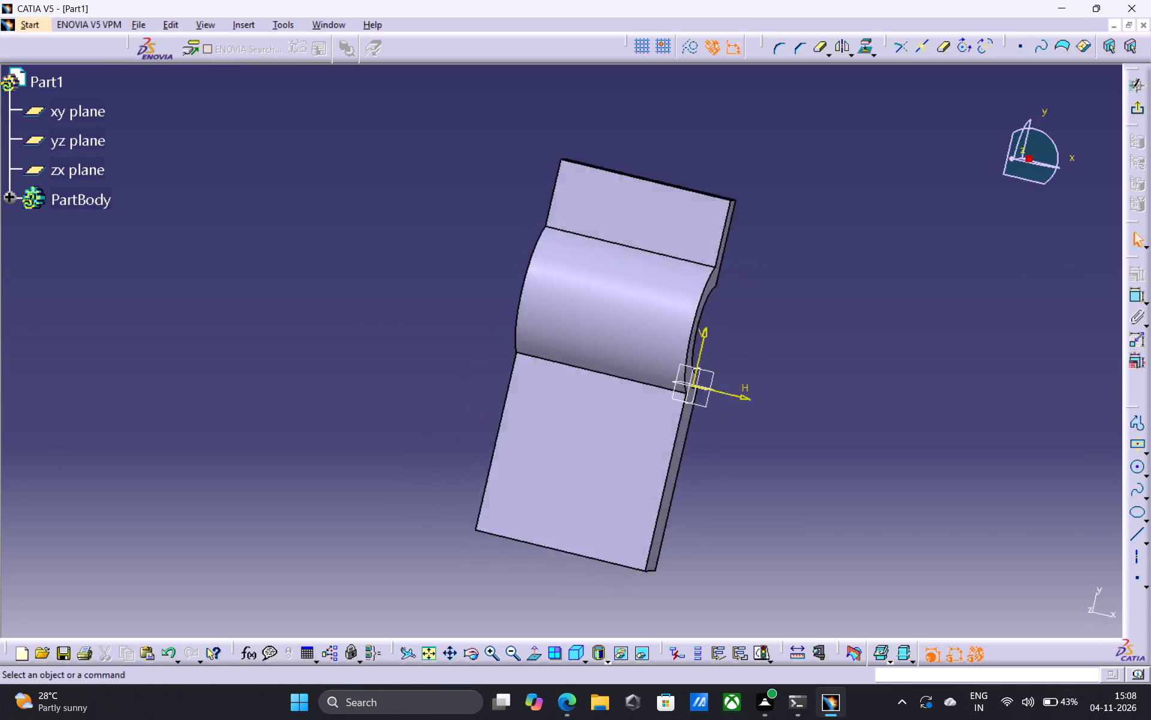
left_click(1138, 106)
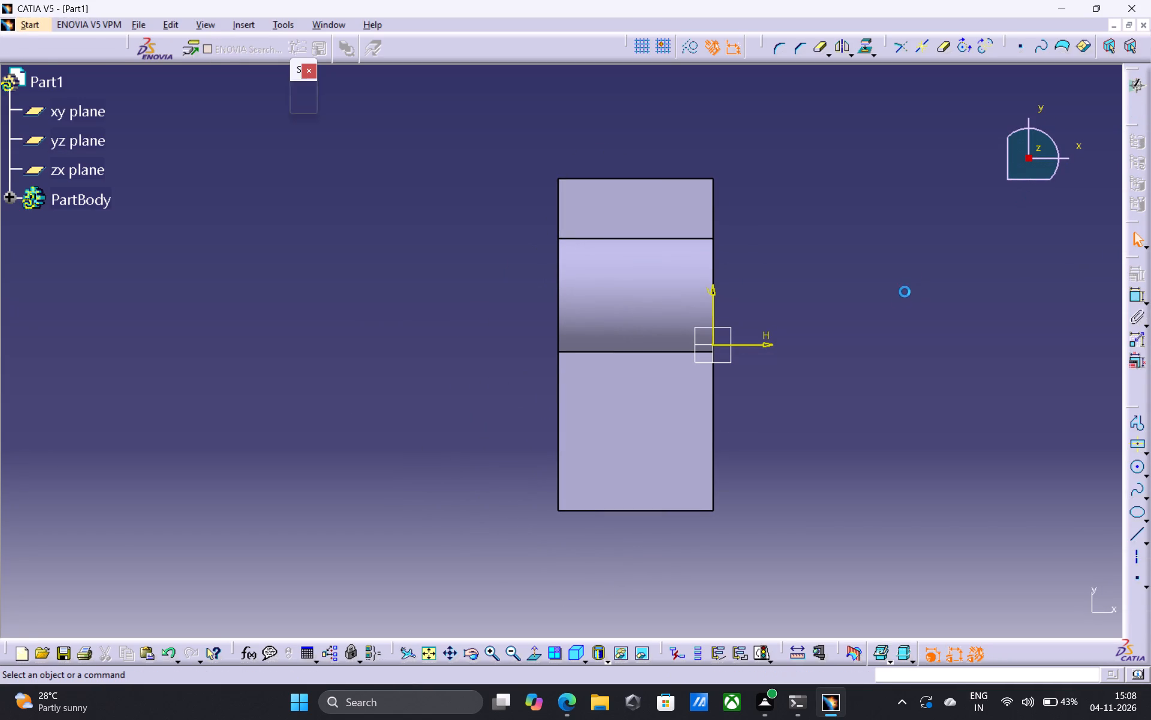
Start a sketch on the yz plane and draw two concentric circles below the part toward positive H, radii about 11.7 and 18.6 mm.
left_click(539, 397)
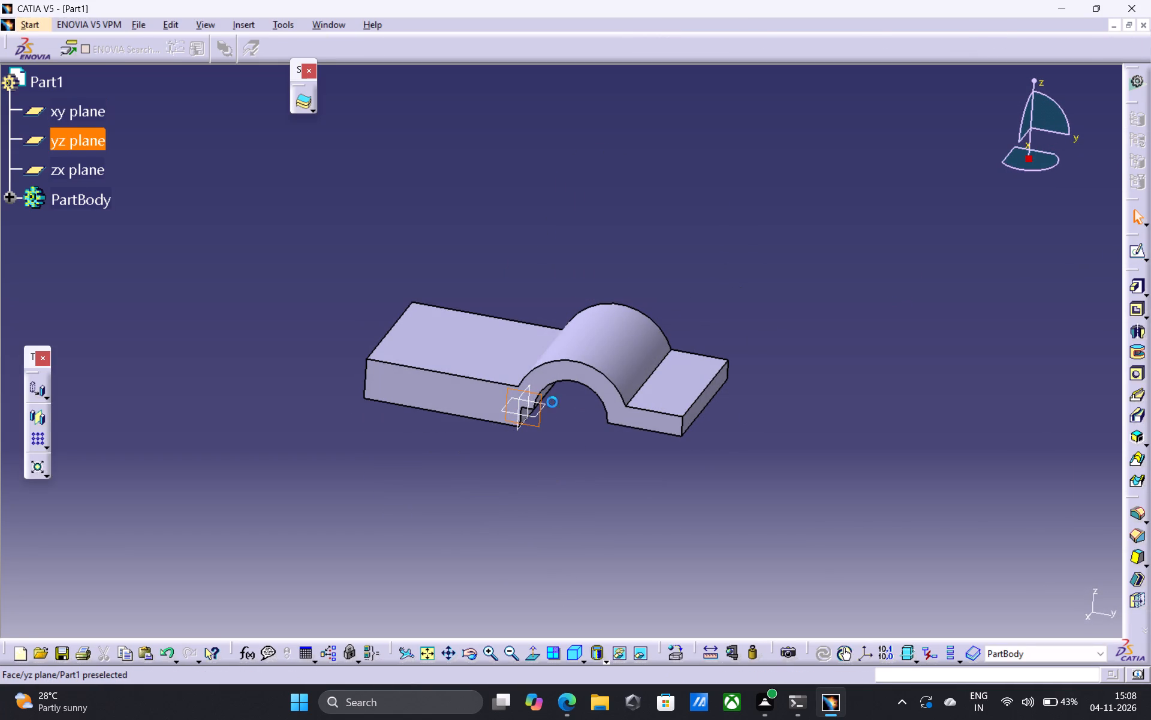
left_click(1133, 254)
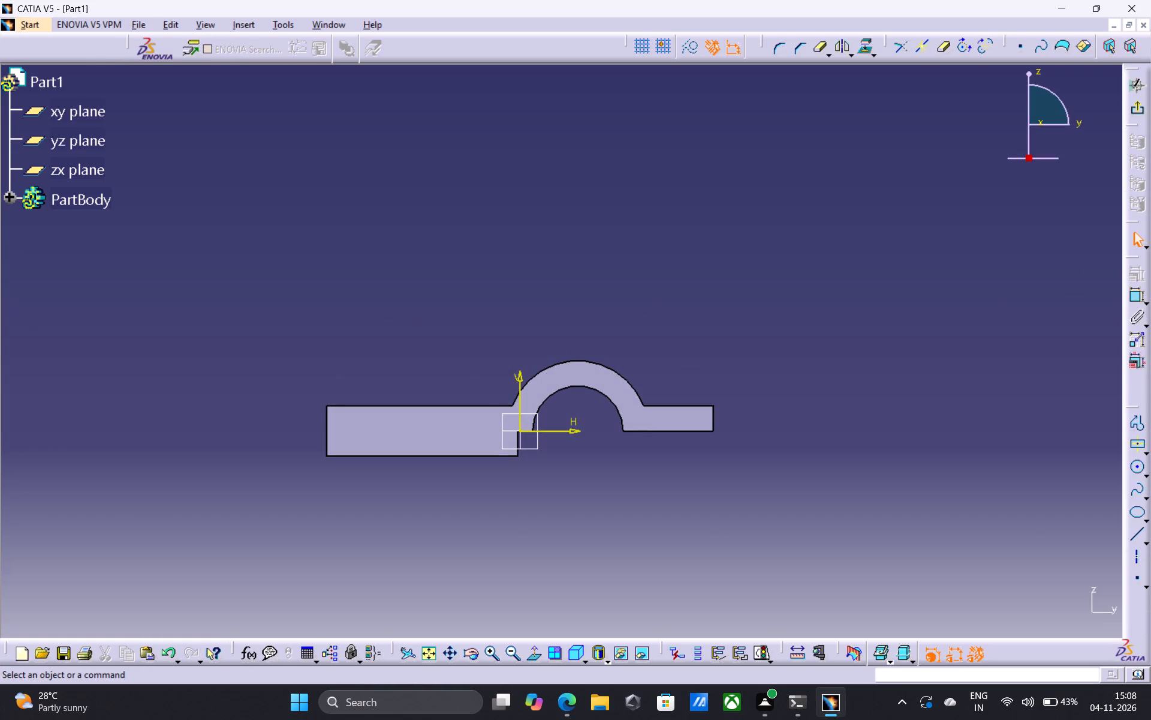
middle_click_drag(595, 491, 732, 457)
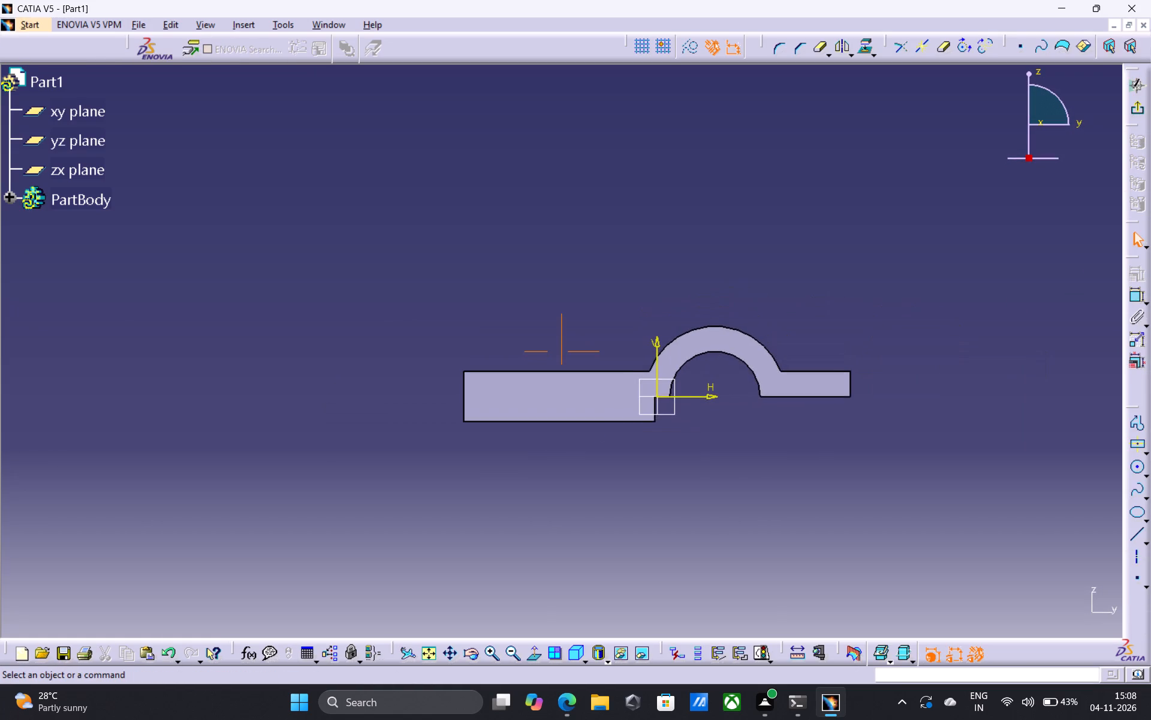
middle_click_drag(732, 457, 733, 472)
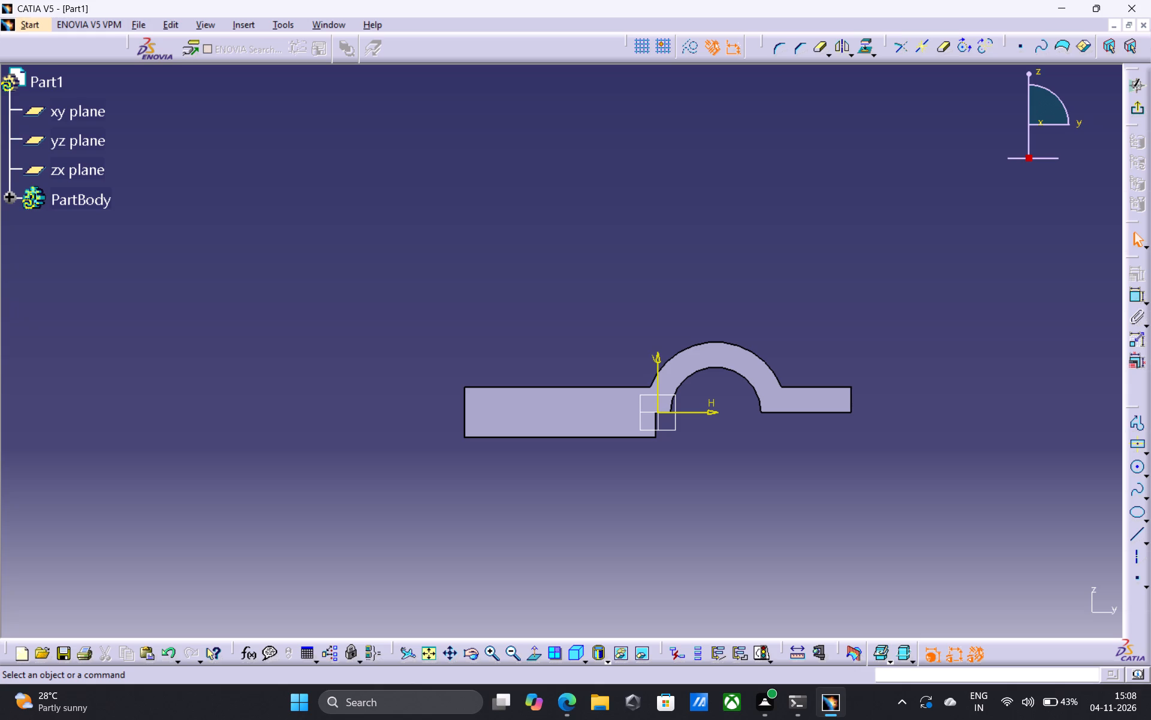
middle_click_drag(652, 469, 573, 352)
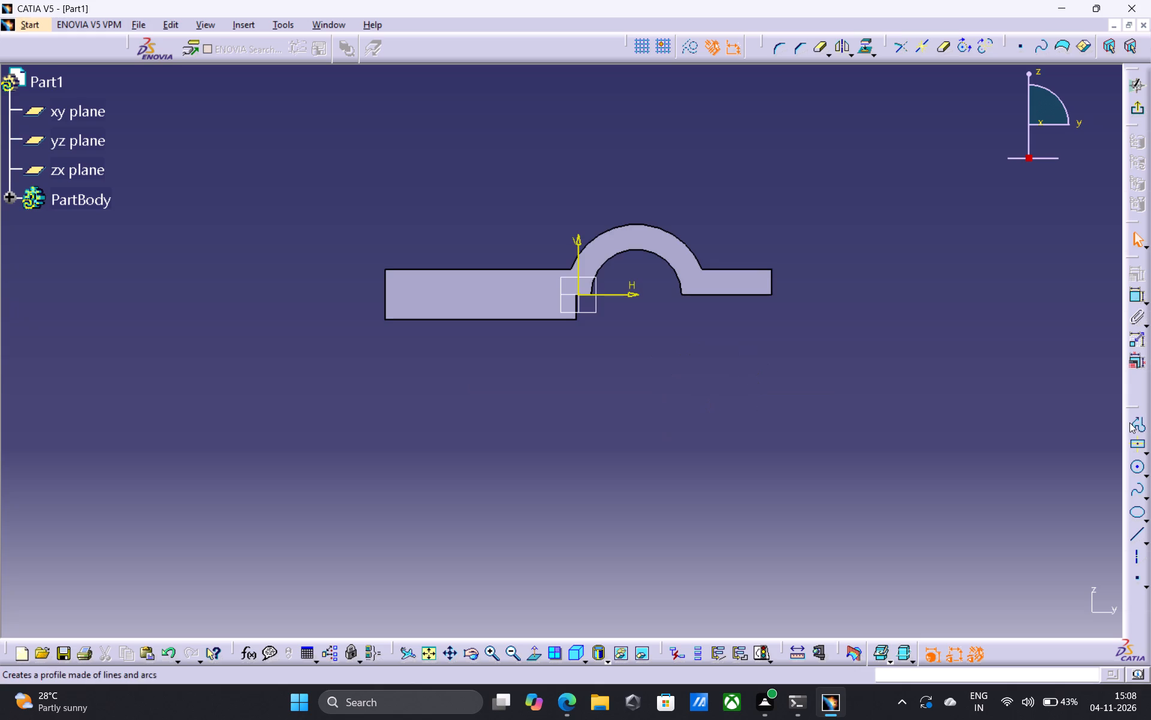
left_click(1137, 466)
left_click(927, 418)
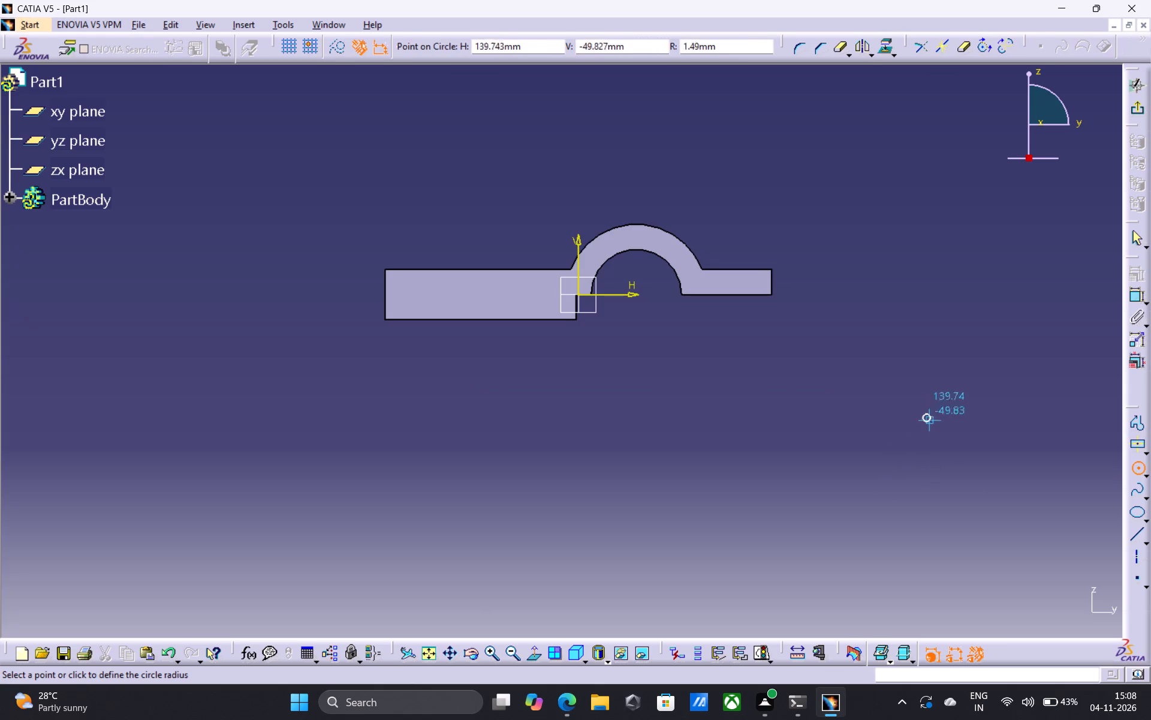
left_click(944, 441)
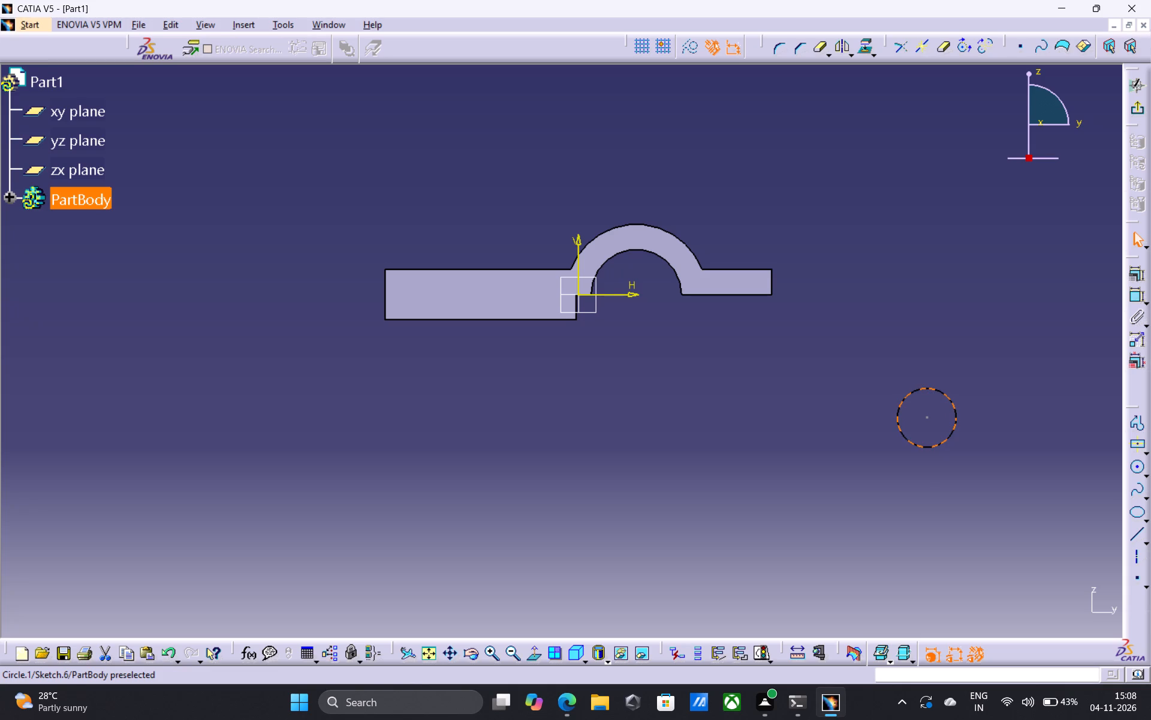
left_click(1137, 466)
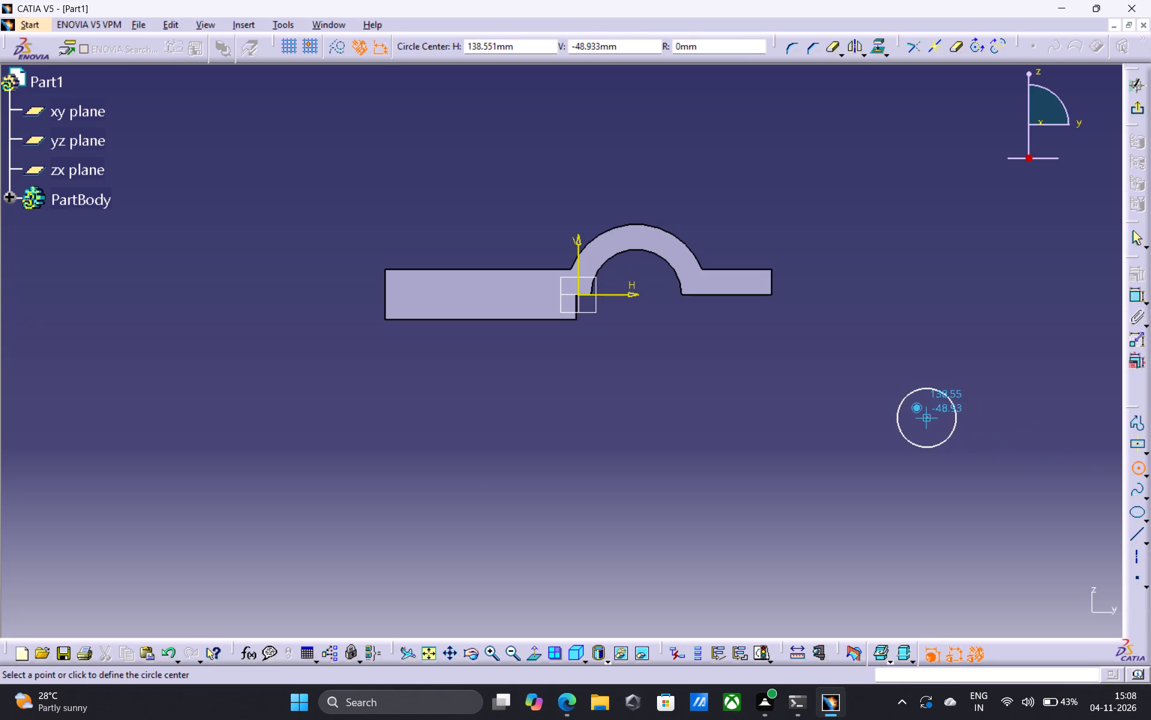
left_click(926, 416)
left_click(961, 449)
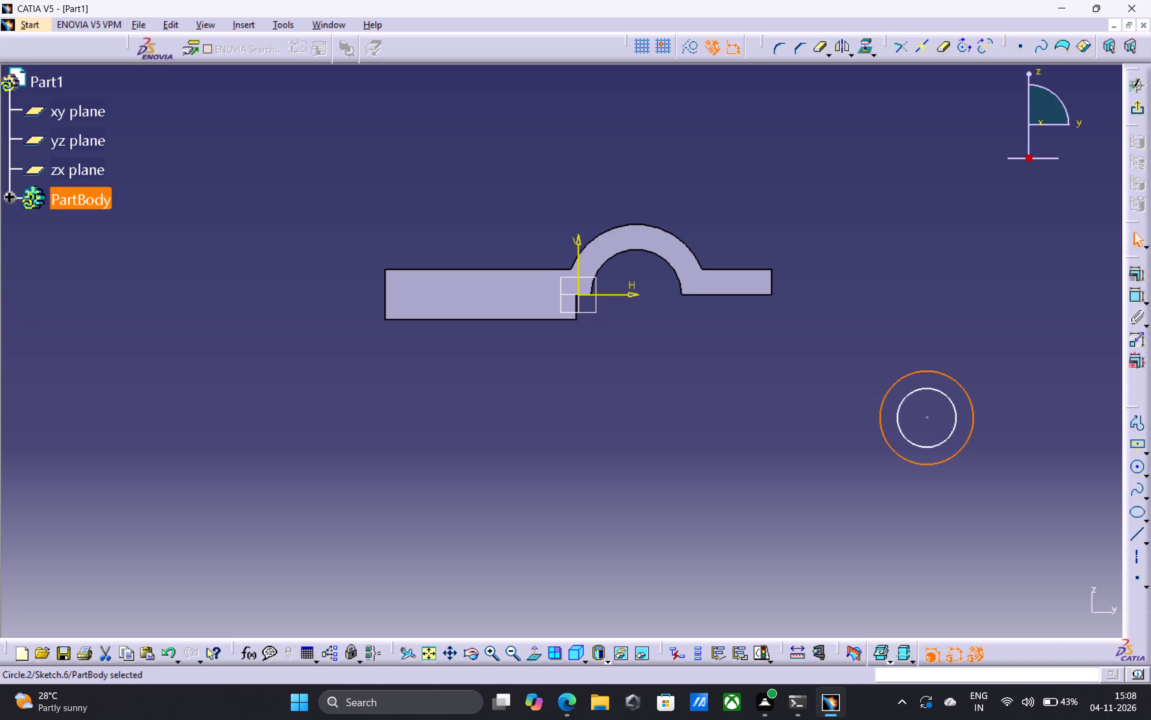
Dimension the radii of both concentric circles, setting the inner one to 9 mm and the outer one to 18 mm.
middle_click_drag(921, 420, 923, 353)
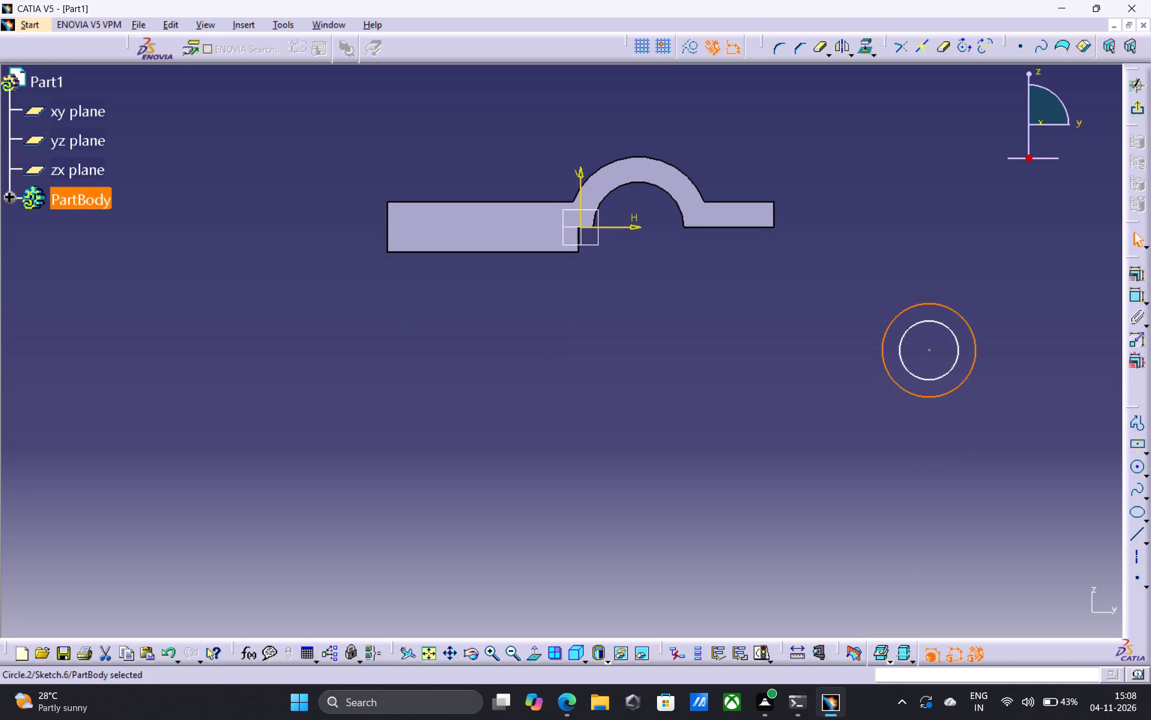
double_click(1132, 295)
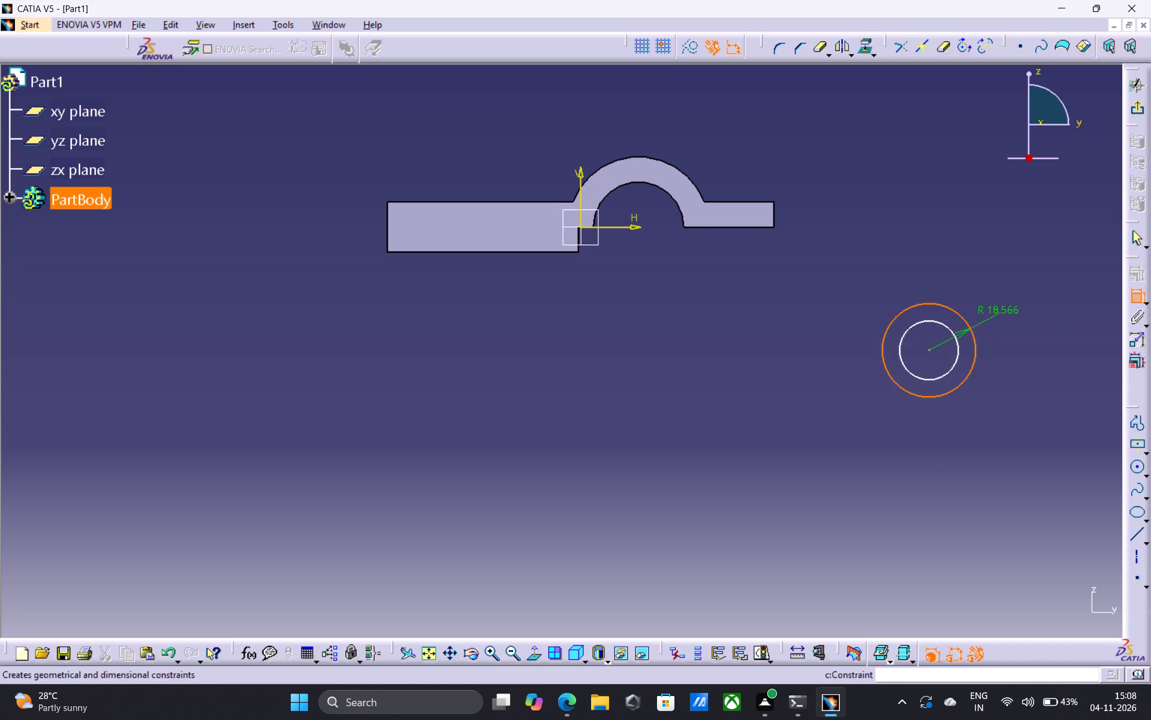
left_click(1000, 311)
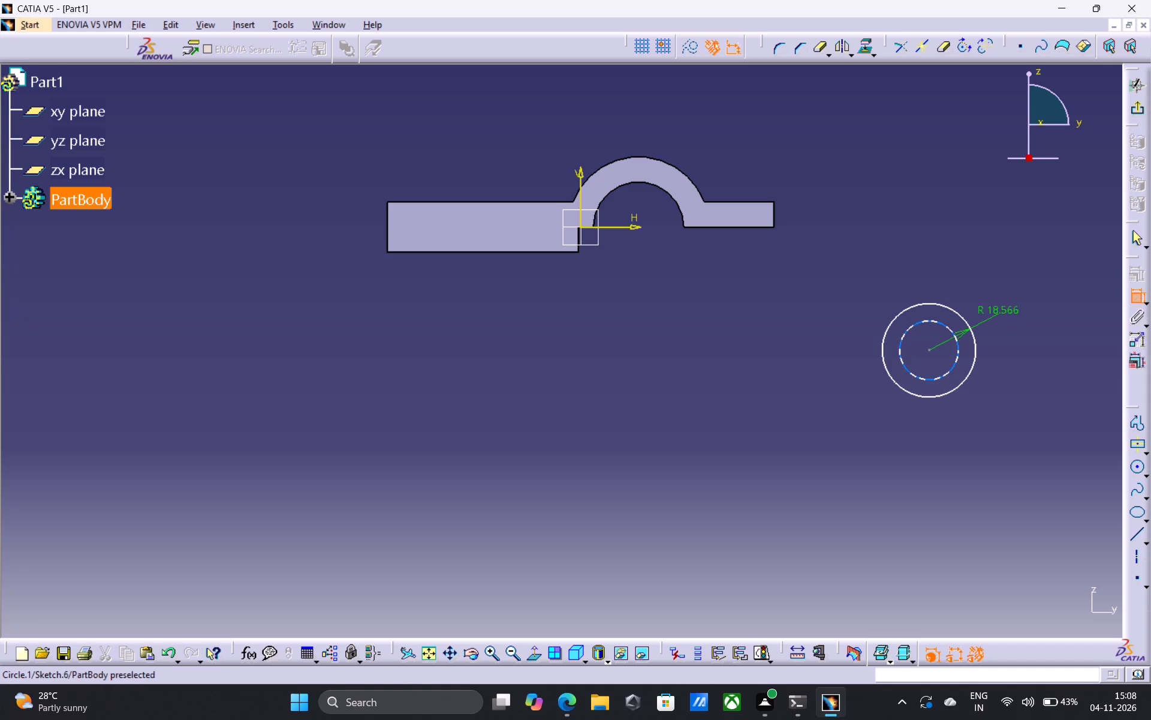
left_click(957, 357)
left_click(1017, 360)
left_click(1029, 352)
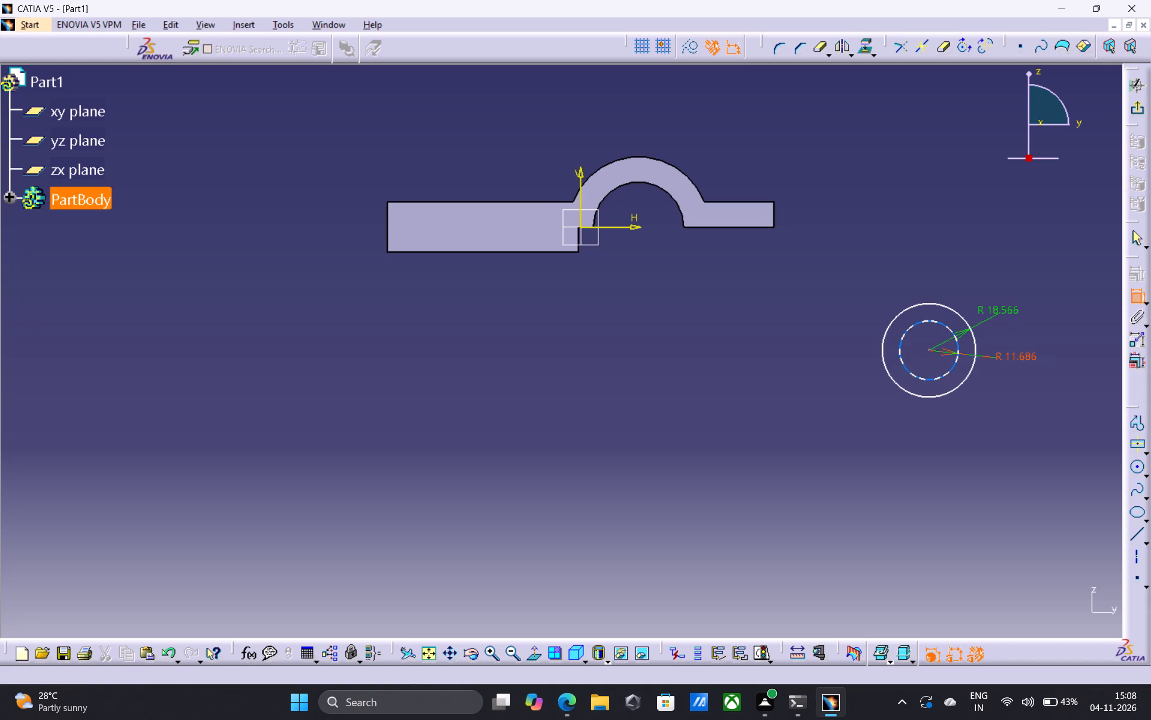
double_click(1029, 352)
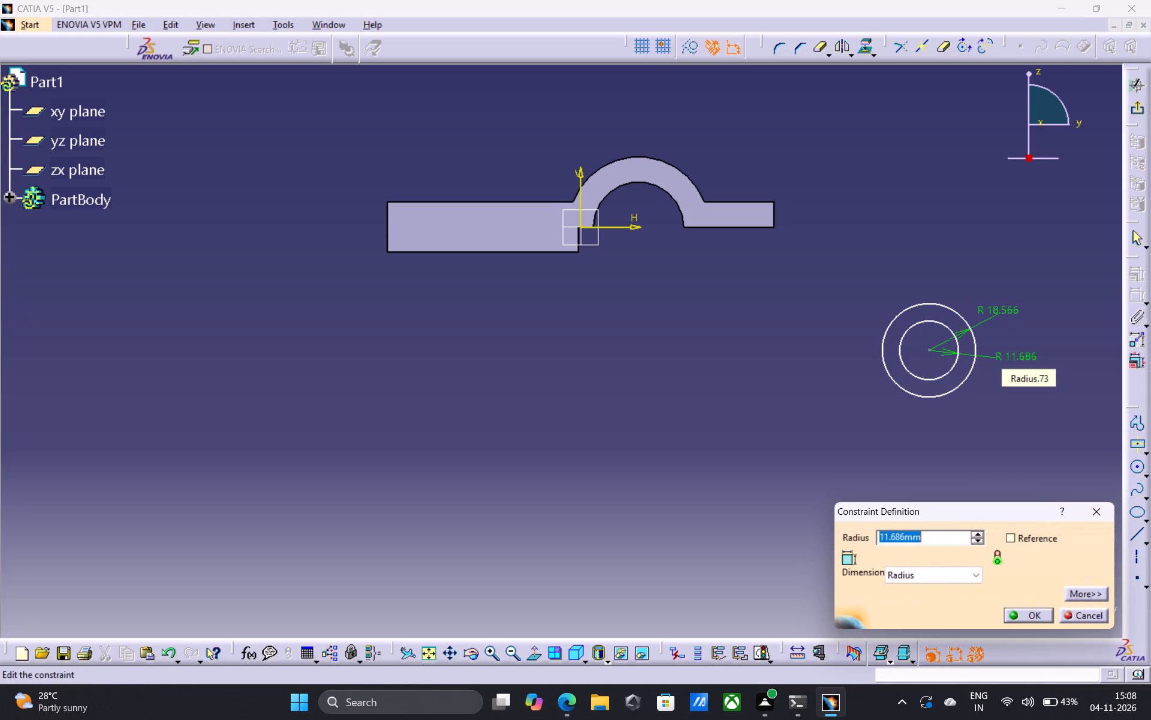
key("9")
key("Return")
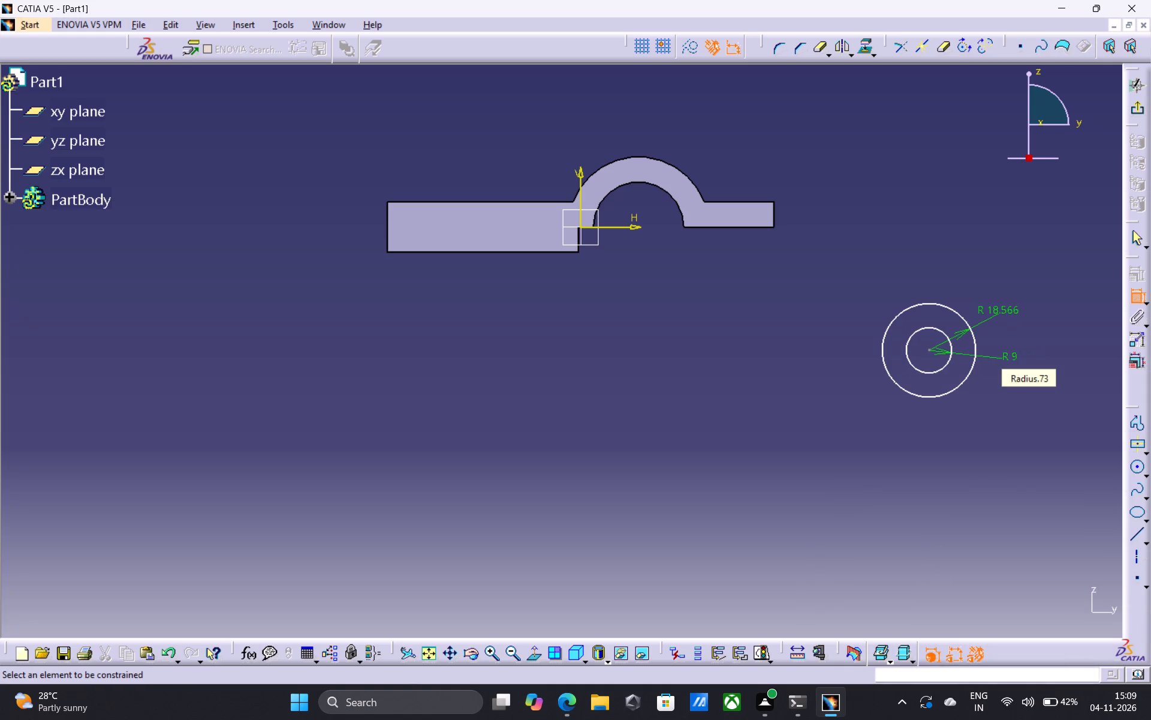
double_click(1014, 307)
type("18")
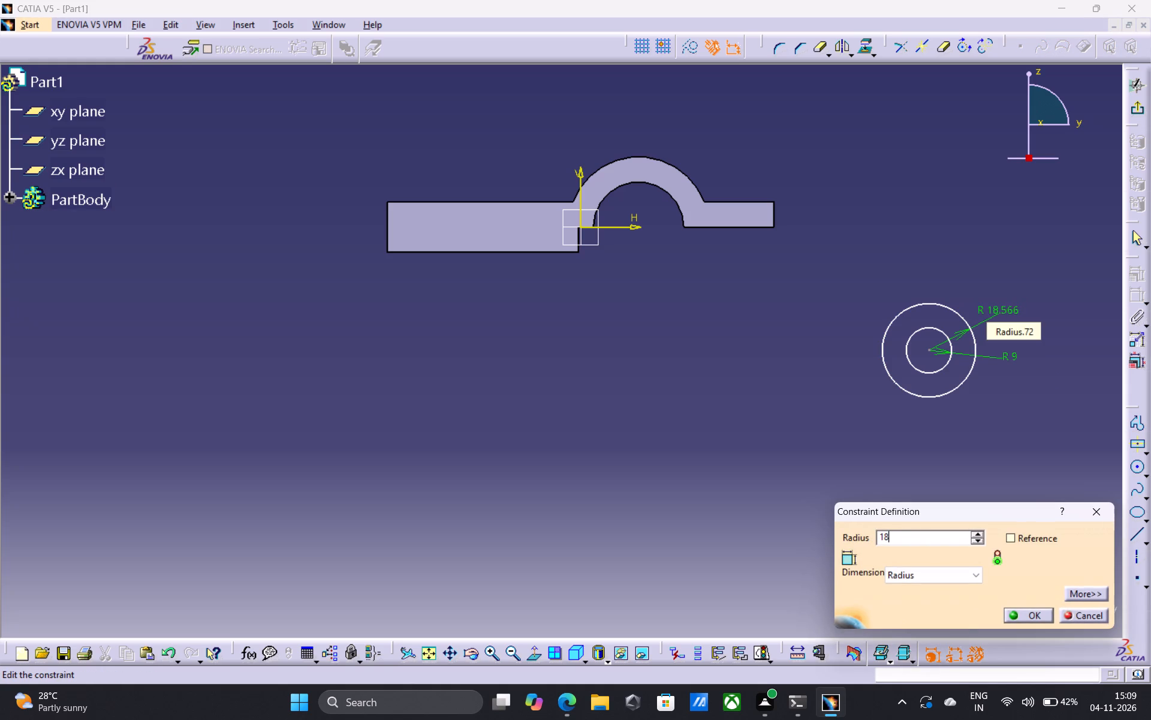
key("Return")
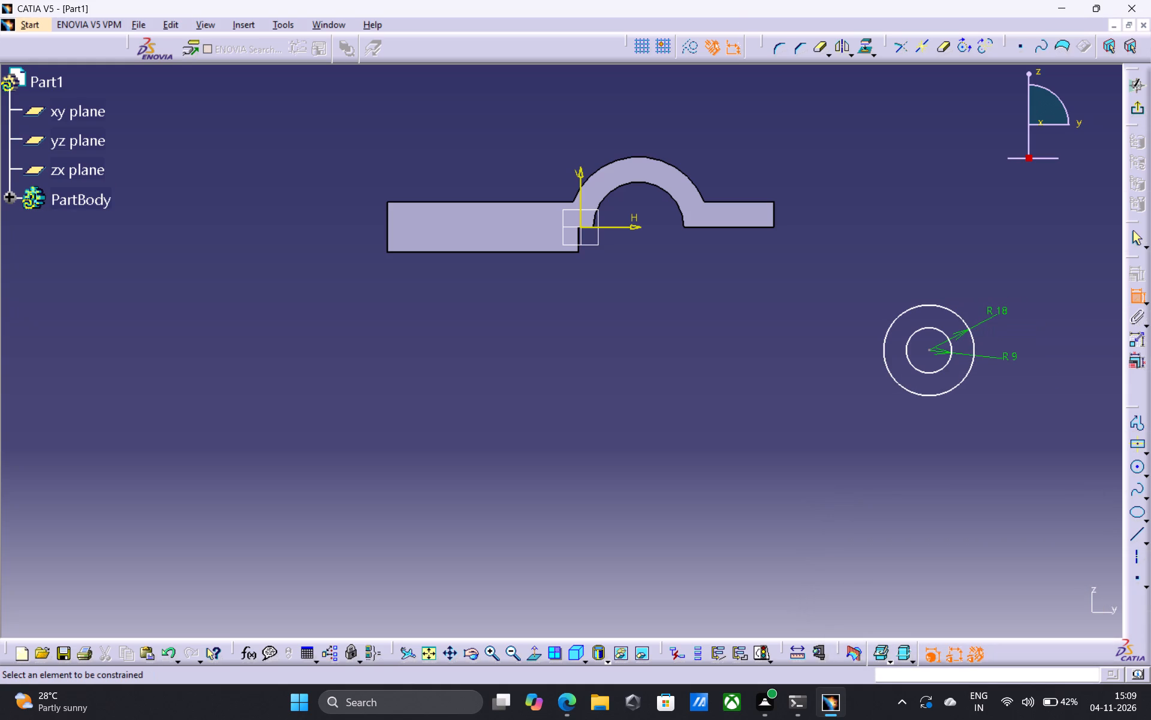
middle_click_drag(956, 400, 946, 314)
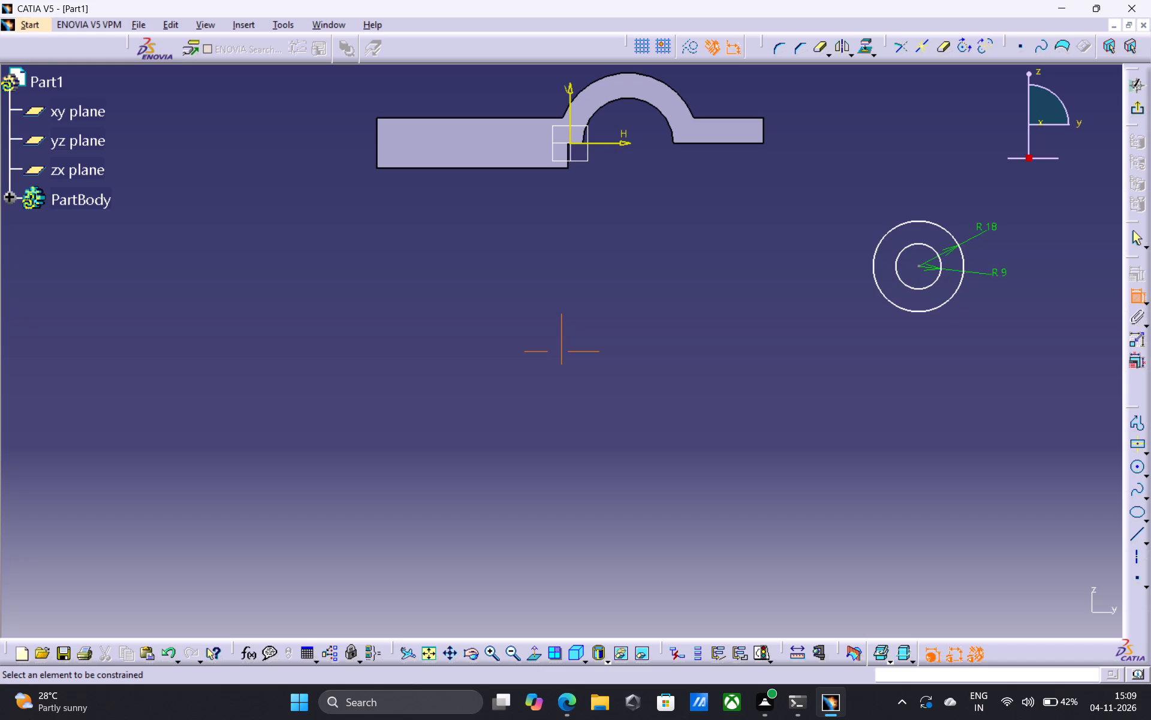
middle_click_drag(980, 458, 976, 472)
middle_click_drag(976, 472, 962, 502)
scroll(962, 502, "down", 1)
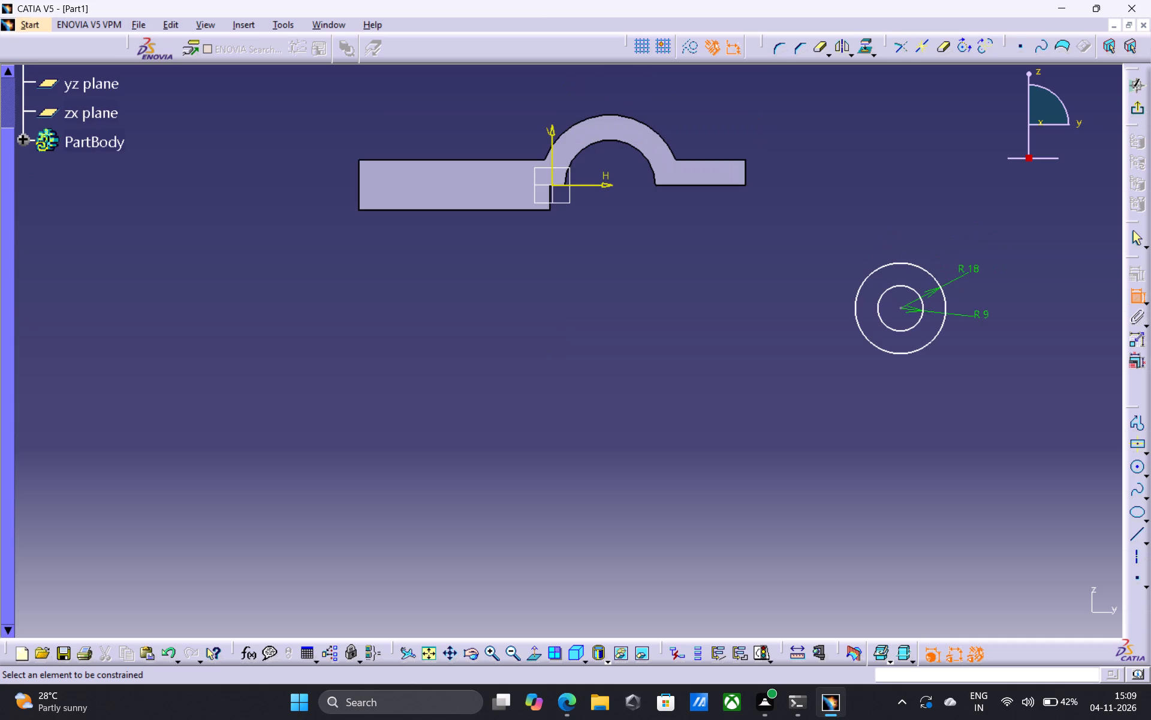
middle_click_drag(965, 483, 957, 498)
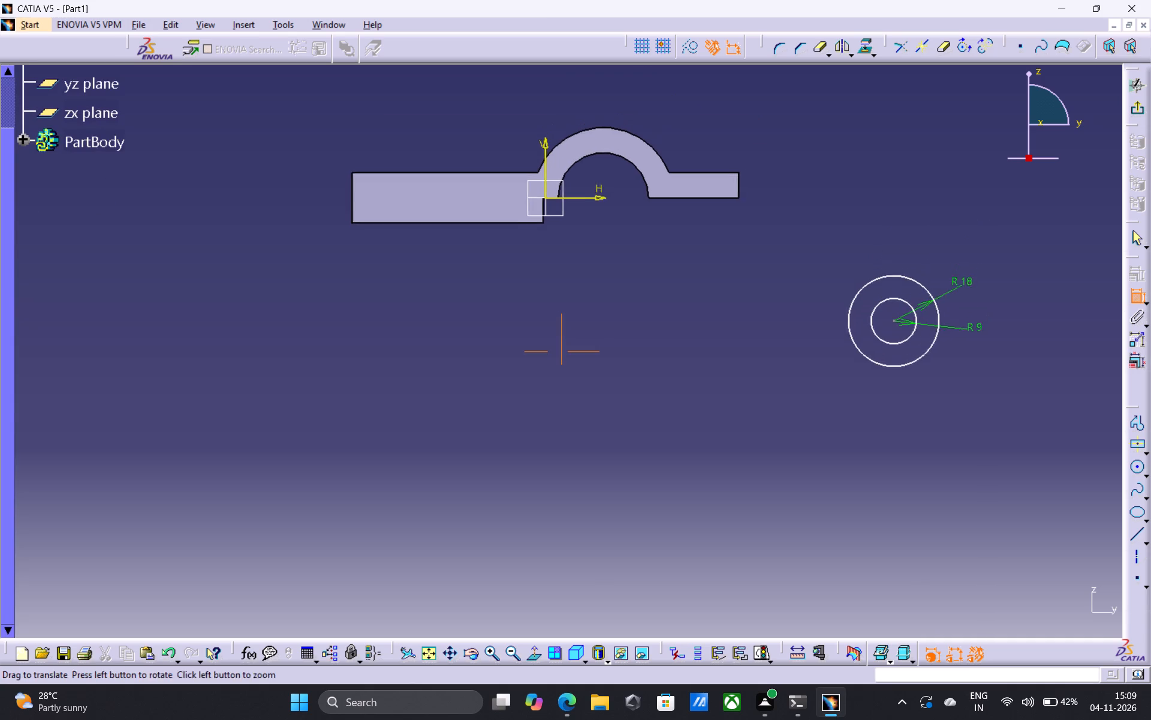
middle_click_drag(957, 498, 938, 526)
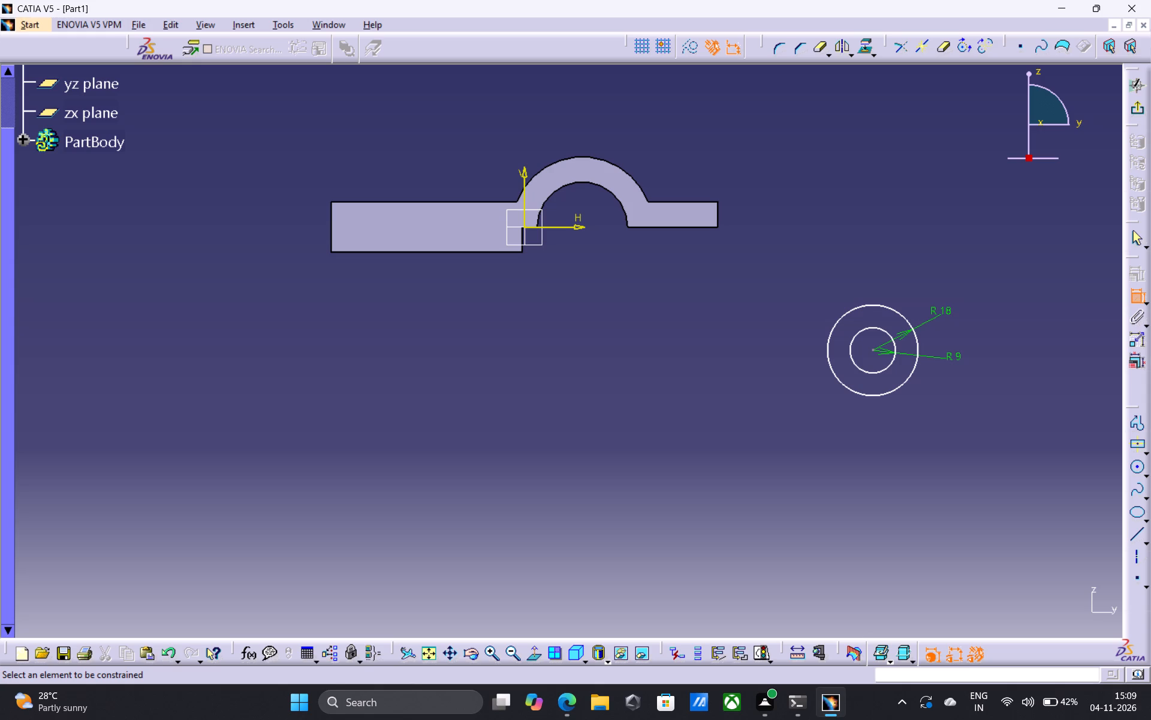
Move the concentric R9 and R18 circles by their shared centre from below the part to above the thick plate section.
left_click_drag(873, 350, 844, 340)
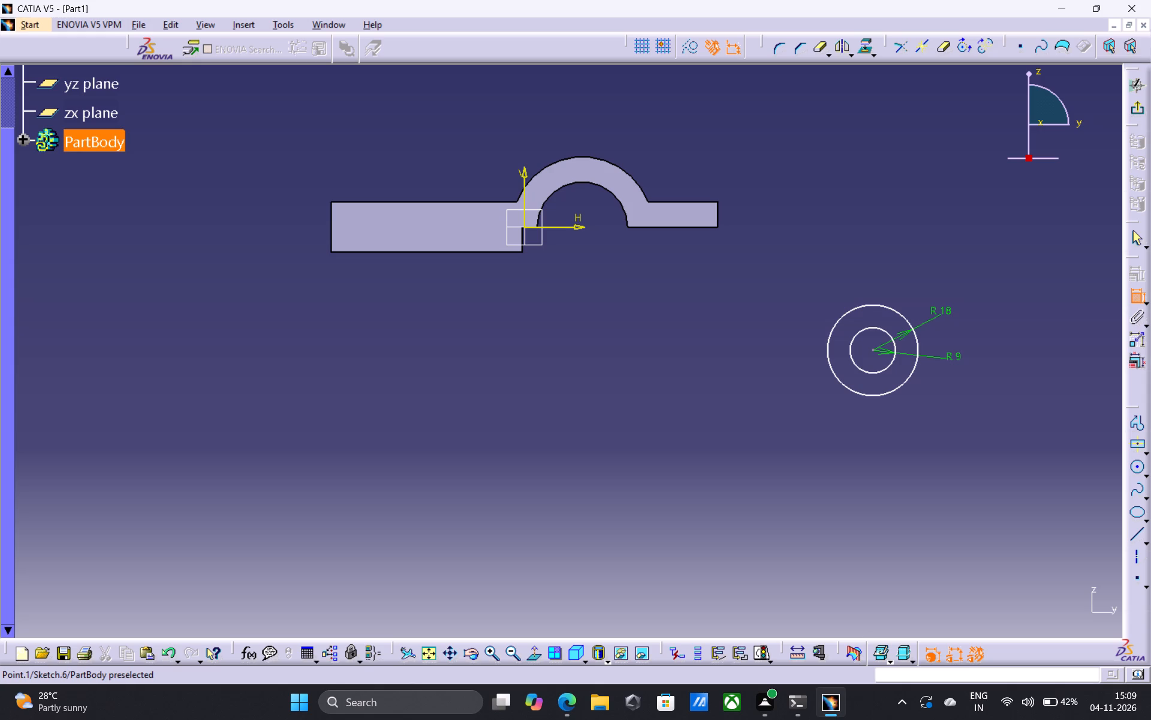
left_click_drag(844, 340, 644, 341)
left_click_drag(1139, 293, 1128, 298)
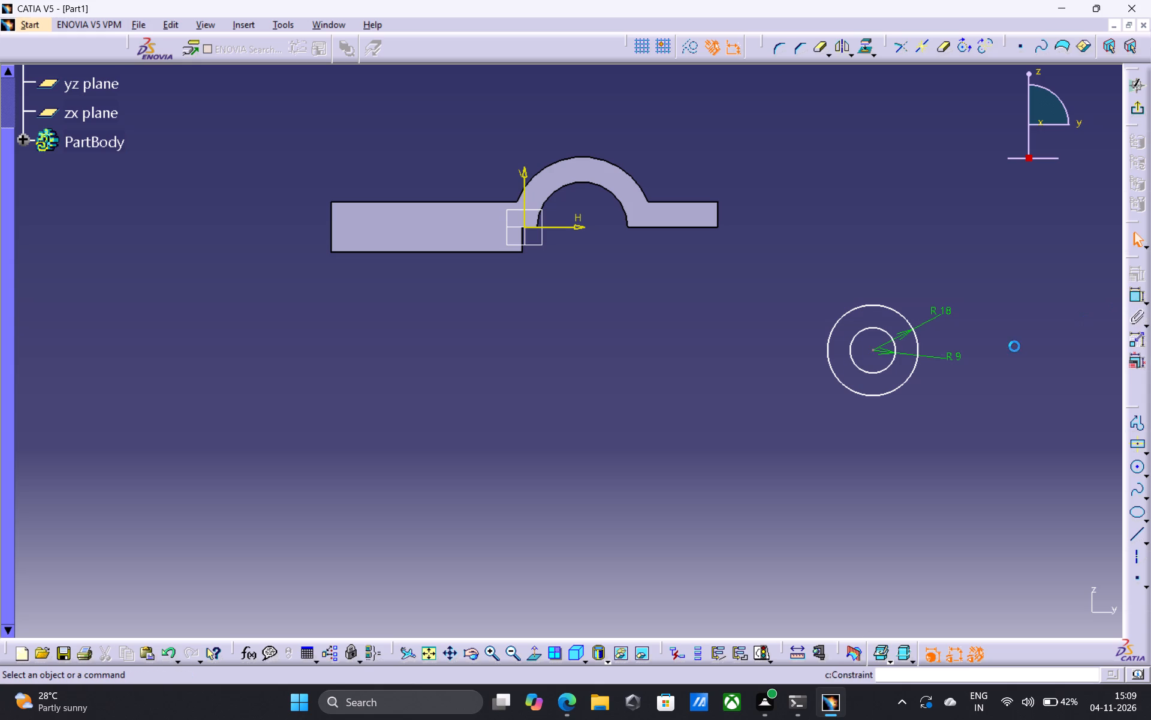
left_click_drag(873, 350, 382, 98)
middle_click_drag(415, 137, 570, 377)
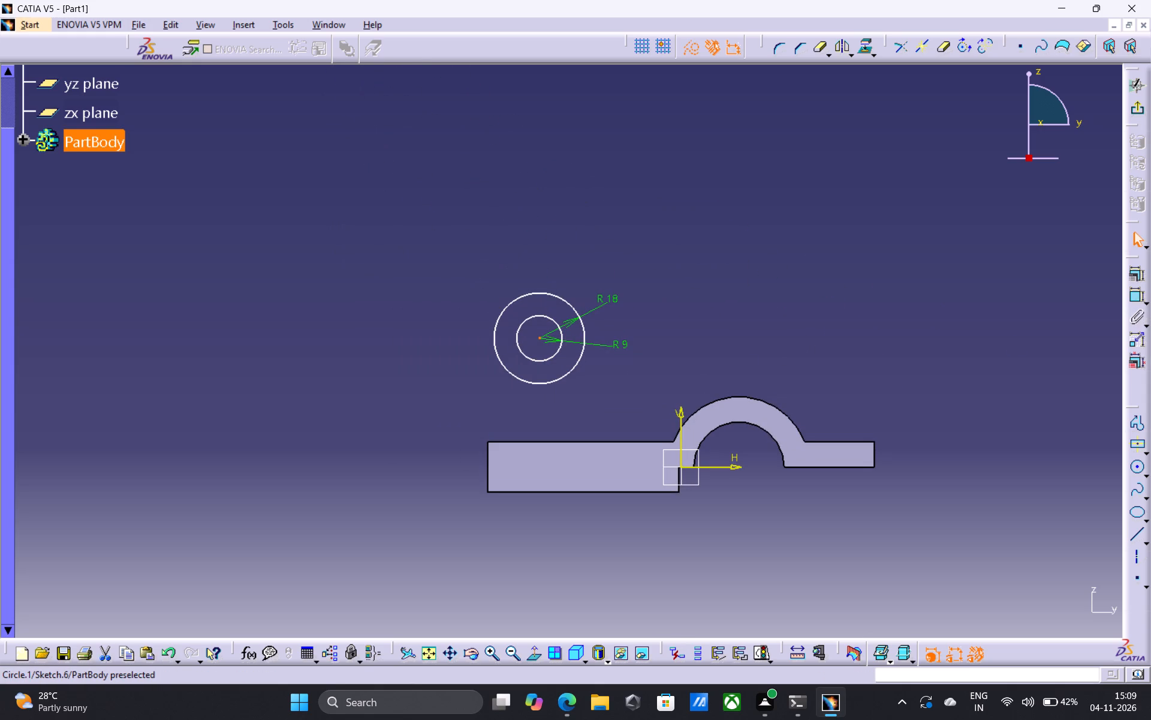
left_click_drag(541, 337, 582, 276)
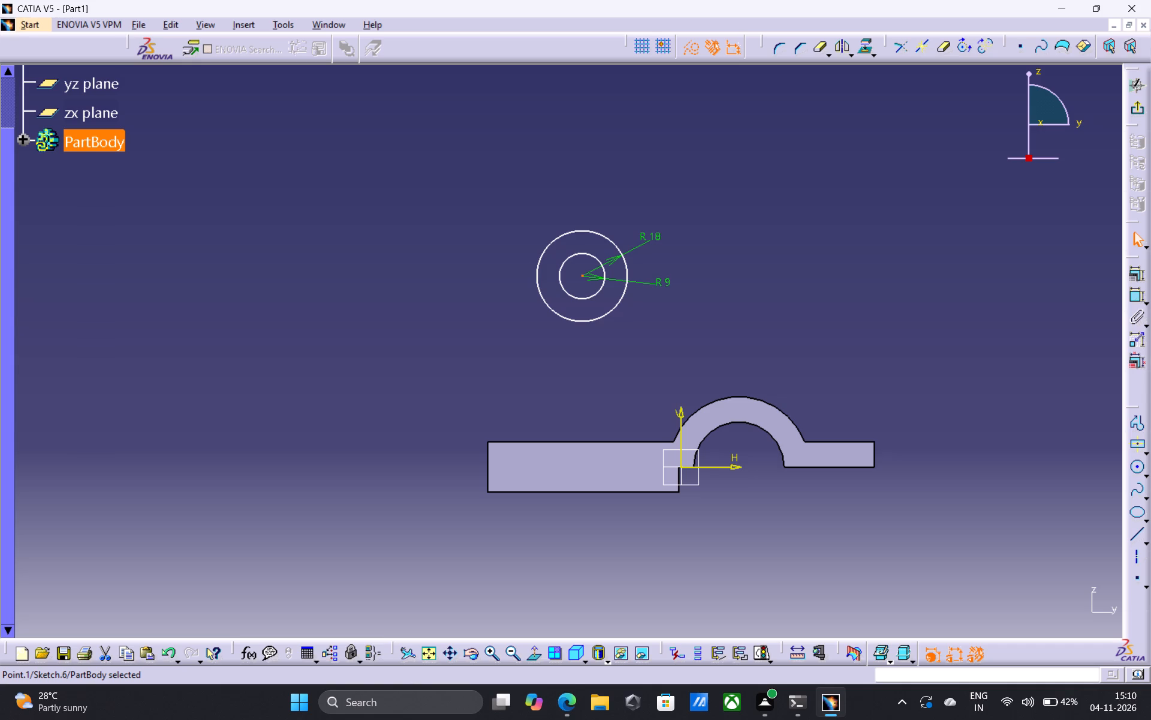
Delete both concentric circles with their radius dimensions and exit the yz-plane sketch.
left_click_drag(526, 216, 593, 305)
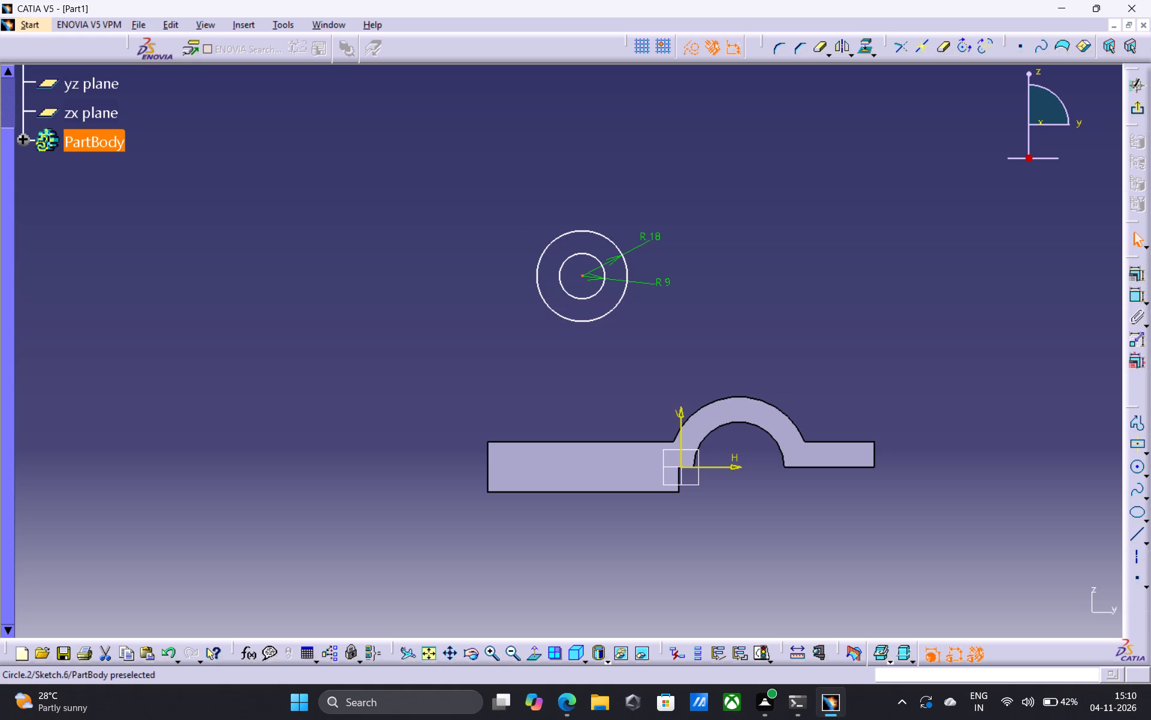
left_click_drag(483, 184, 694, 346)
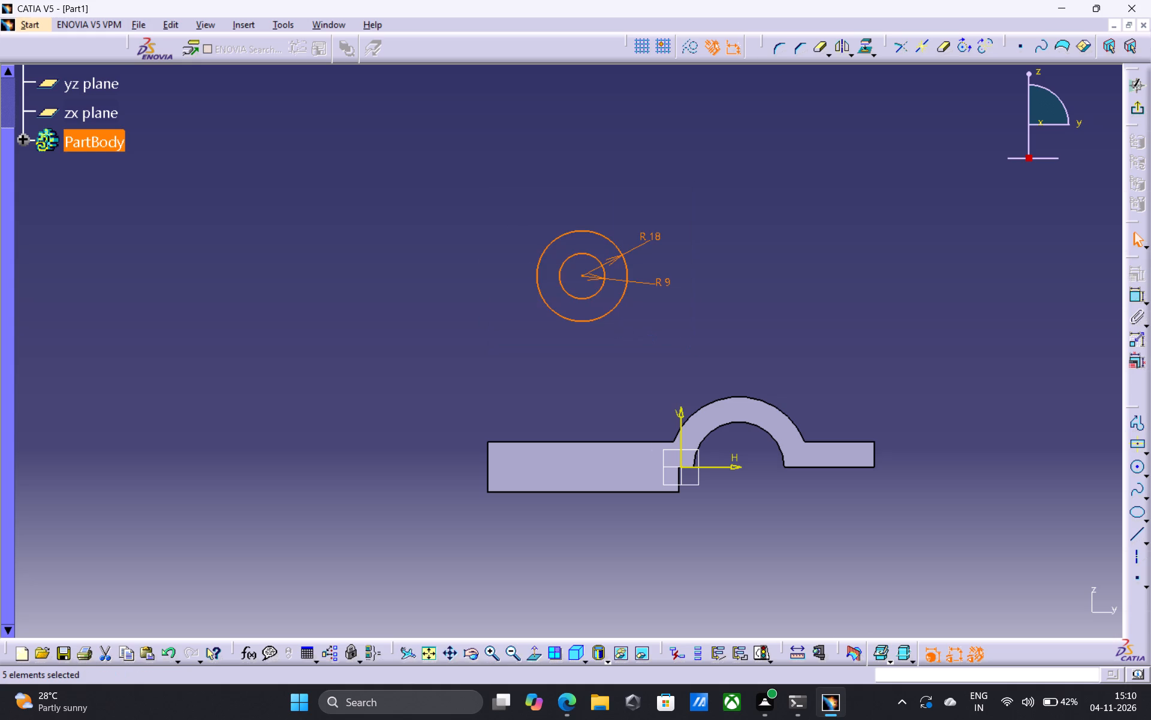
key("Delete")
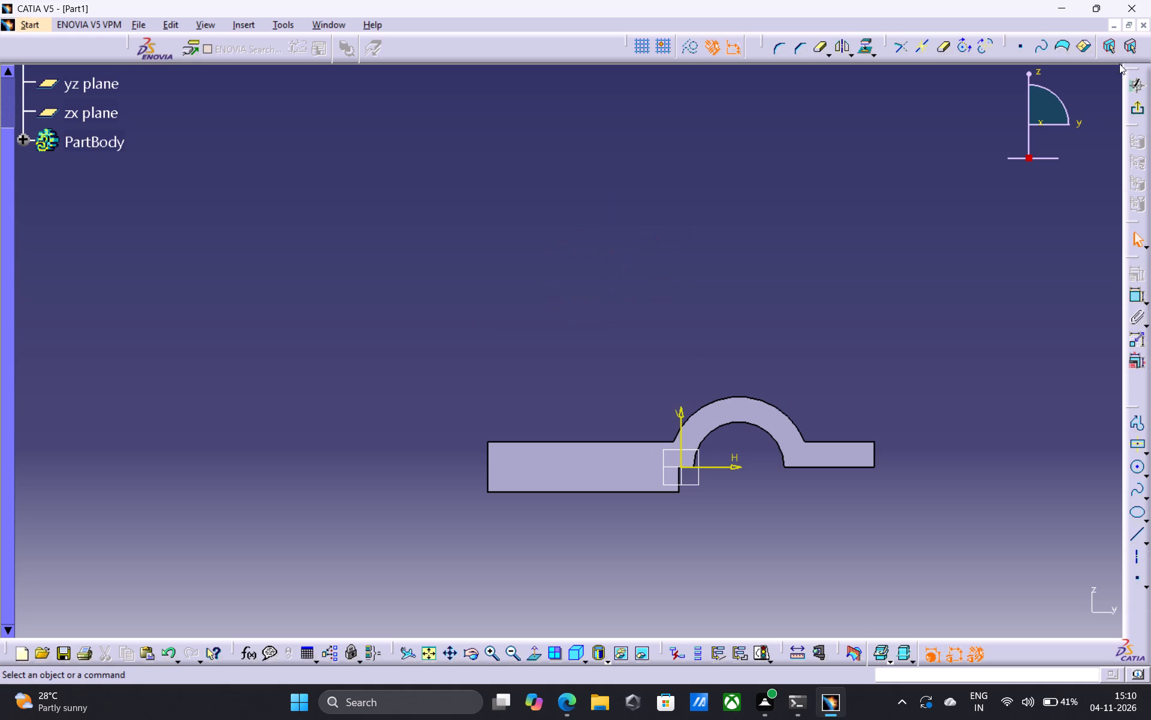
left_click(1135, 105)
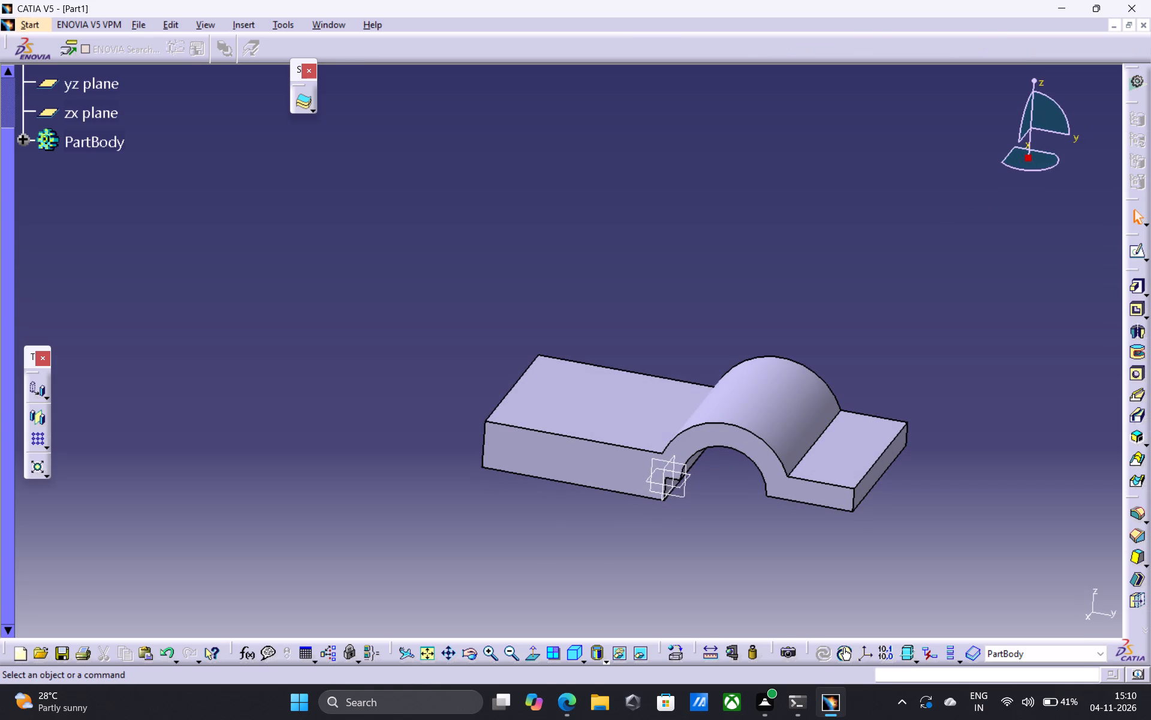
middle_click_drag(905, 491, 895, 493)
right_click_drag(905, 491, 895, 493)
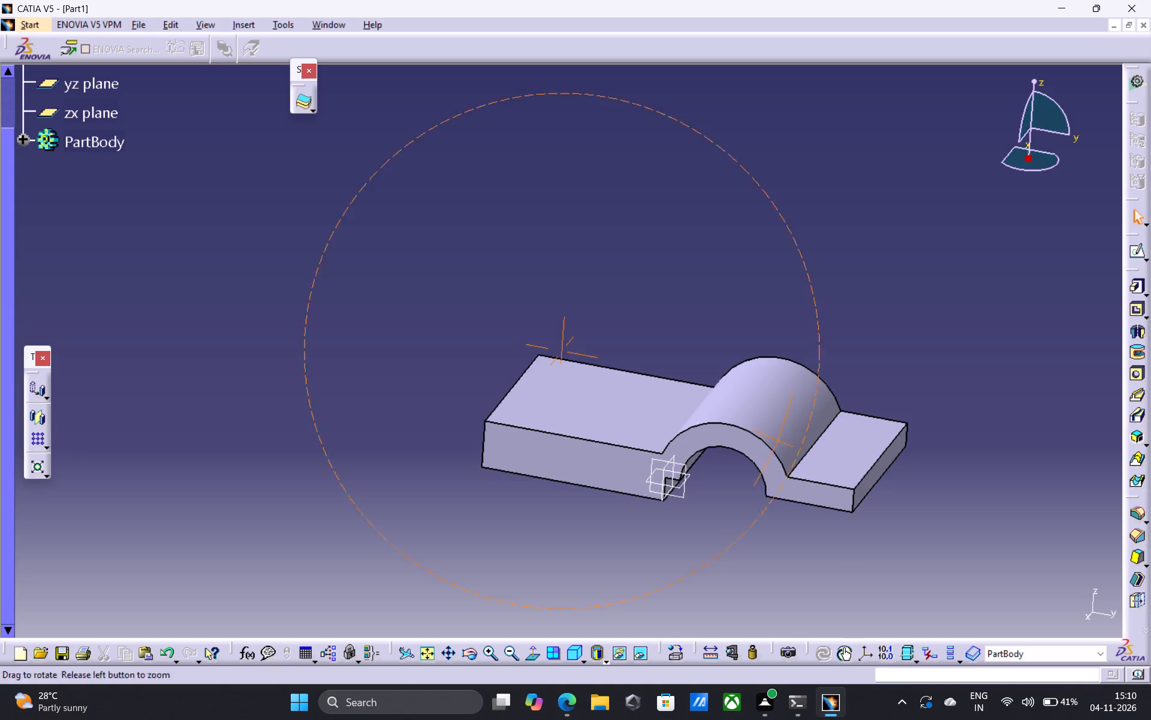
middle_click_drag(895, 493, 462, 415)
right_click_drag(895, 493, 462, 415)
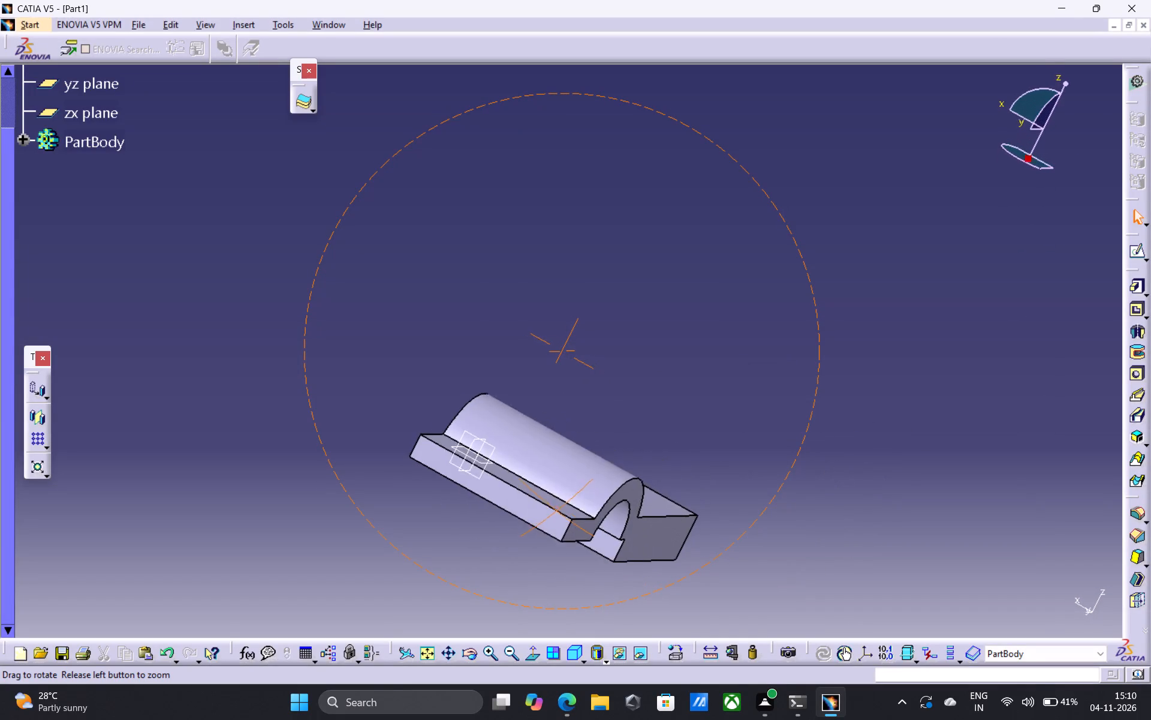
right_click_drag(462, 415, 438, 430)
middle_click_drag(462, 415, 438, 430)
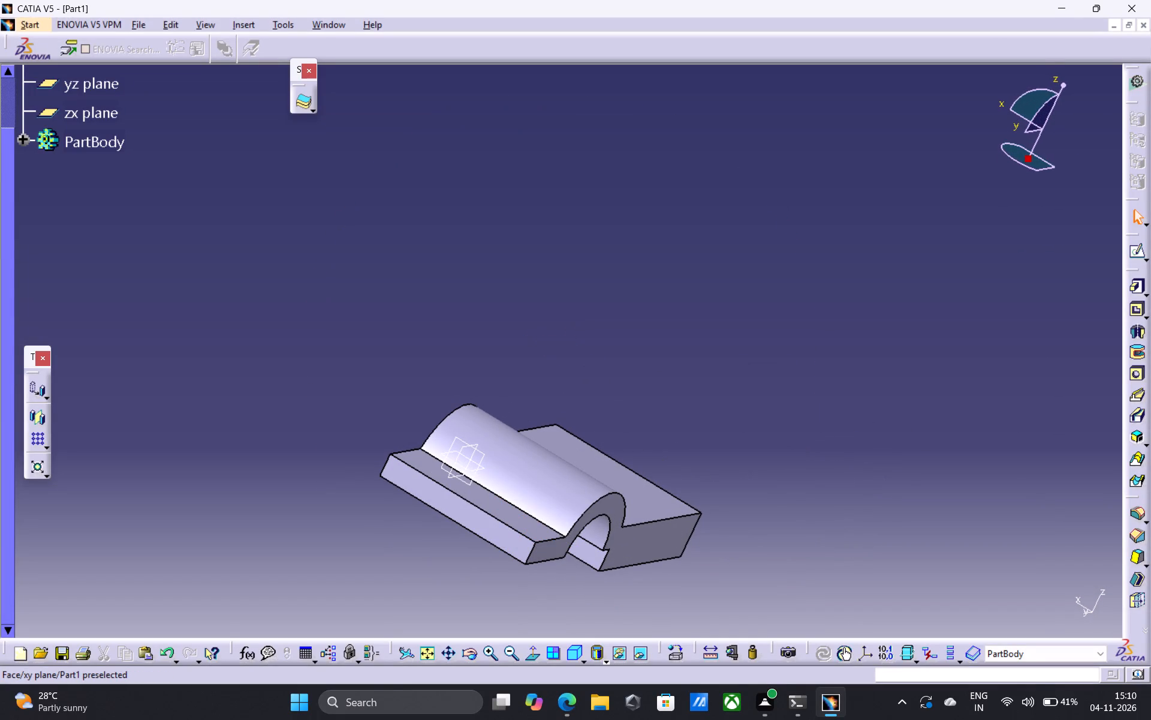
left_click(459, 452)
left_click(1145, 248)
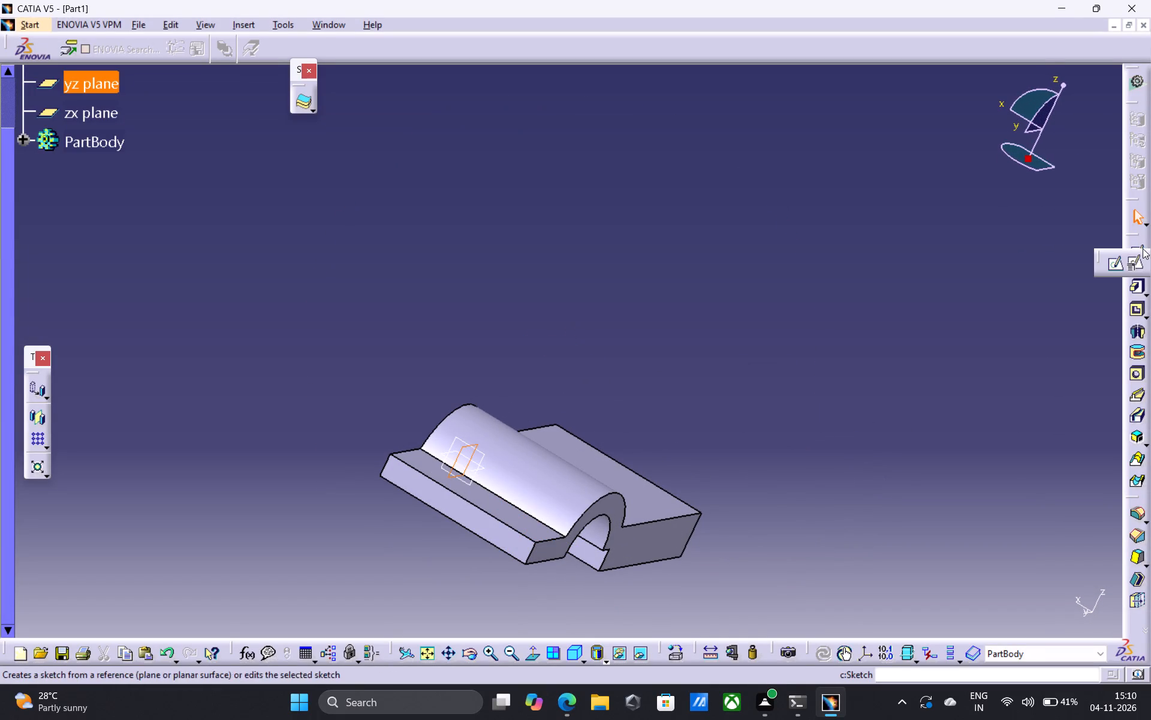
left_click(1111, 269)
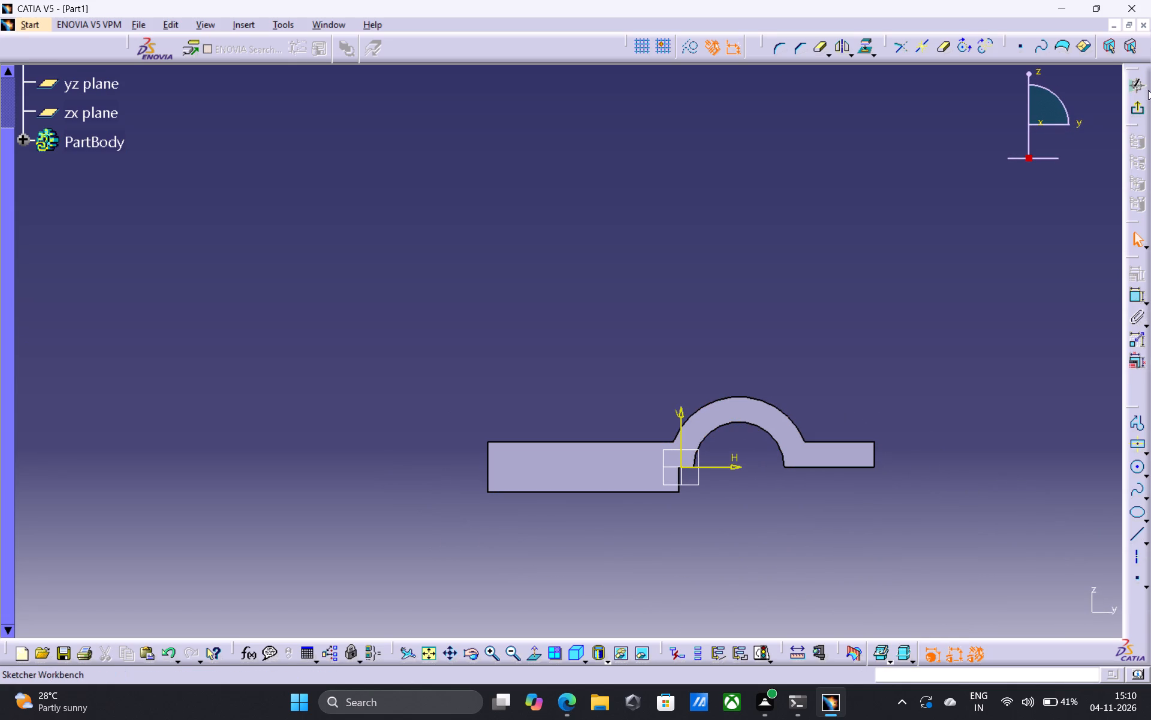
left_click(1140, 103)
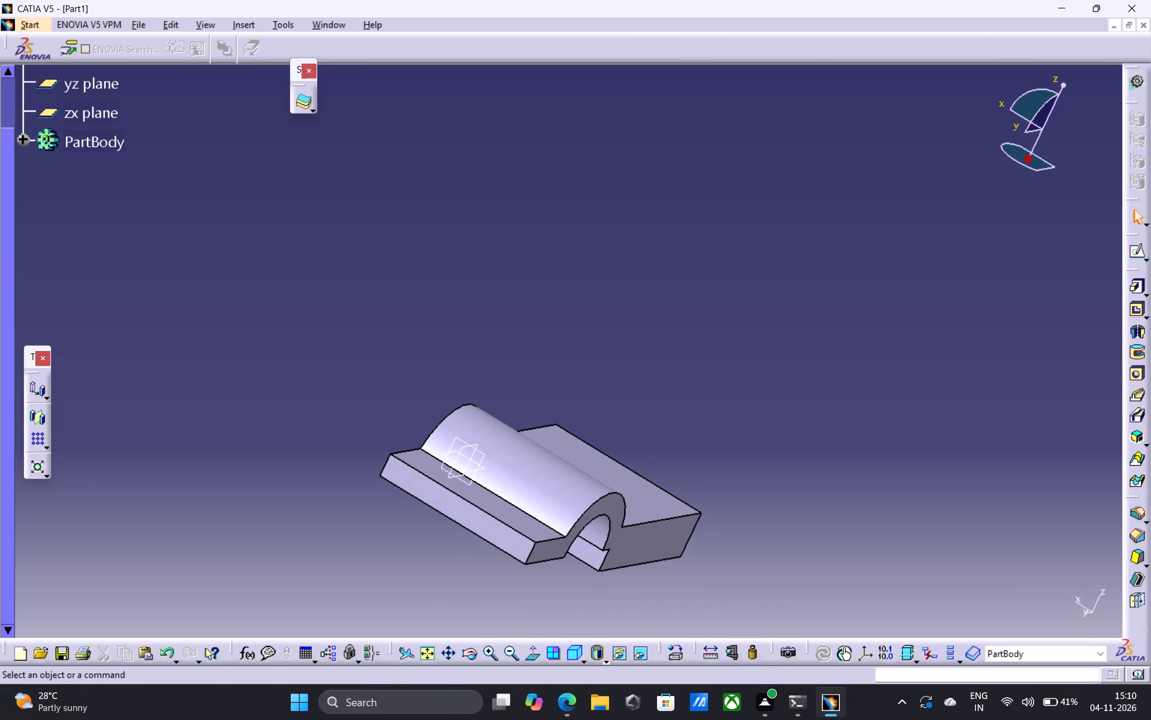
Examine the padded part from several sides, including its end faces, the arch opening, the notch beside it and the underside.
left_click(473, 652)
left_click_drag(725, 556, 731, 555)
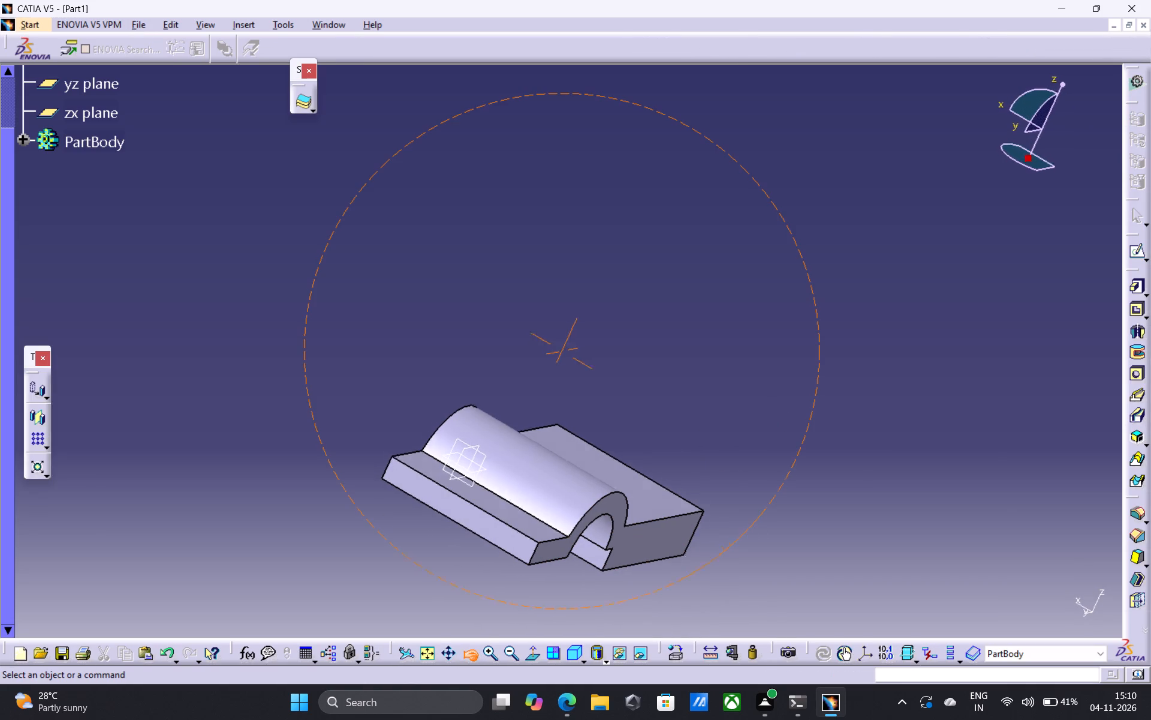
left_click_drag(731, 555, 1014, 247)
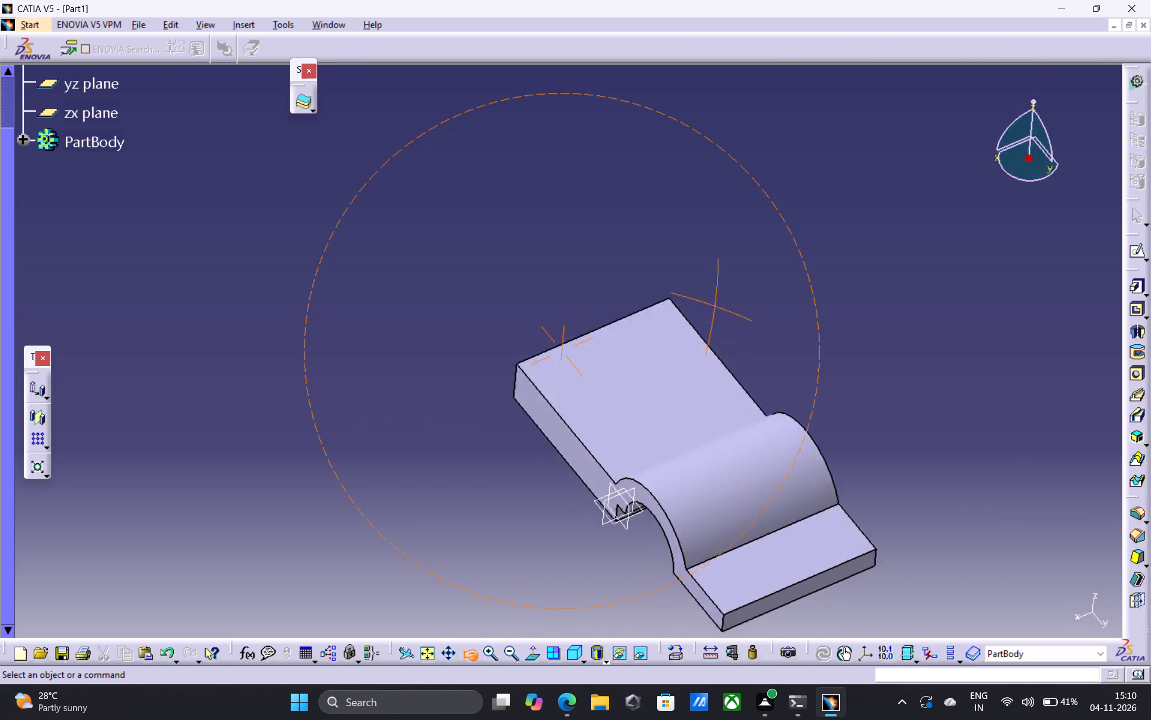
left_click_drag(1014, 247, 500, 422)
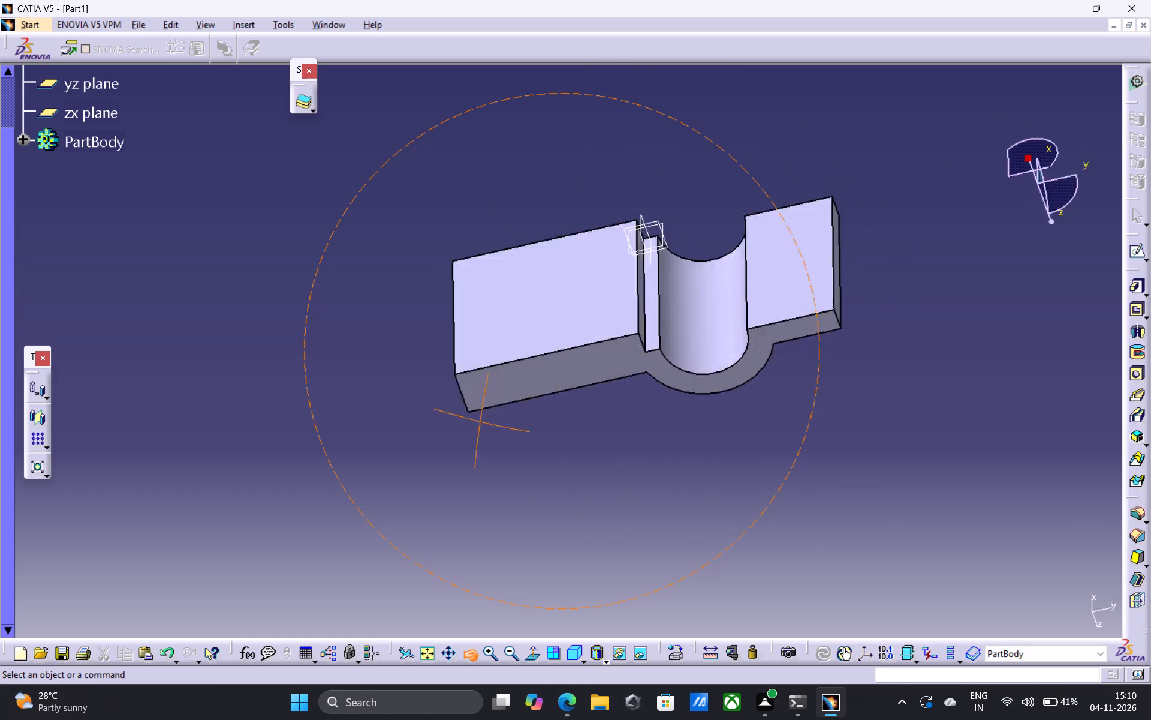
left_click_drag(500, 422, 545, 481)
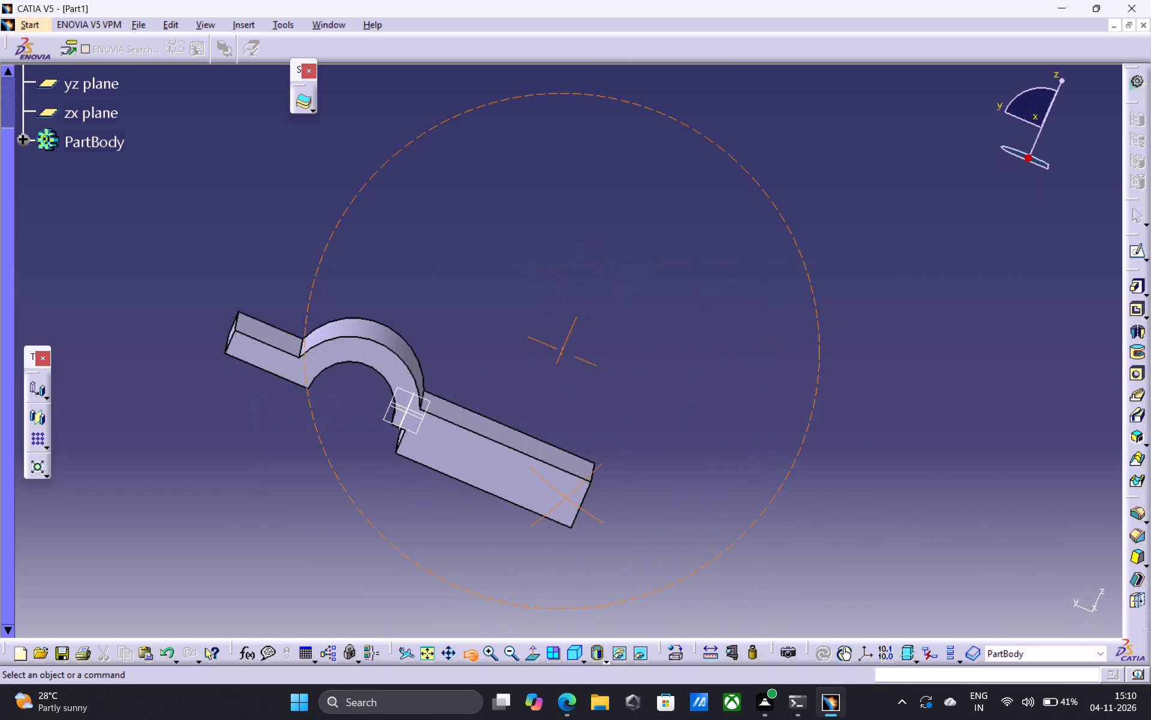
left_click_drag(545, 481, 626, 464)
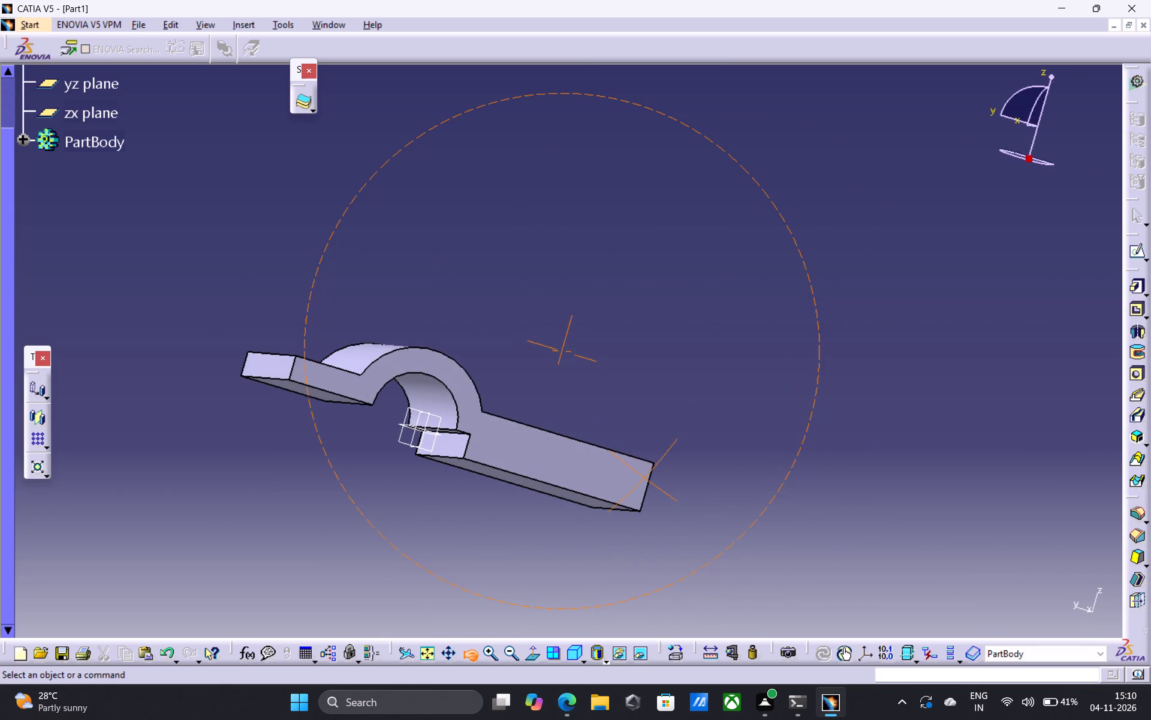
left_click_drag(626, 464, 626, 464)
scroll(585, 474, "down", 1)
middle_click_drag(585, 474, 878, 373)
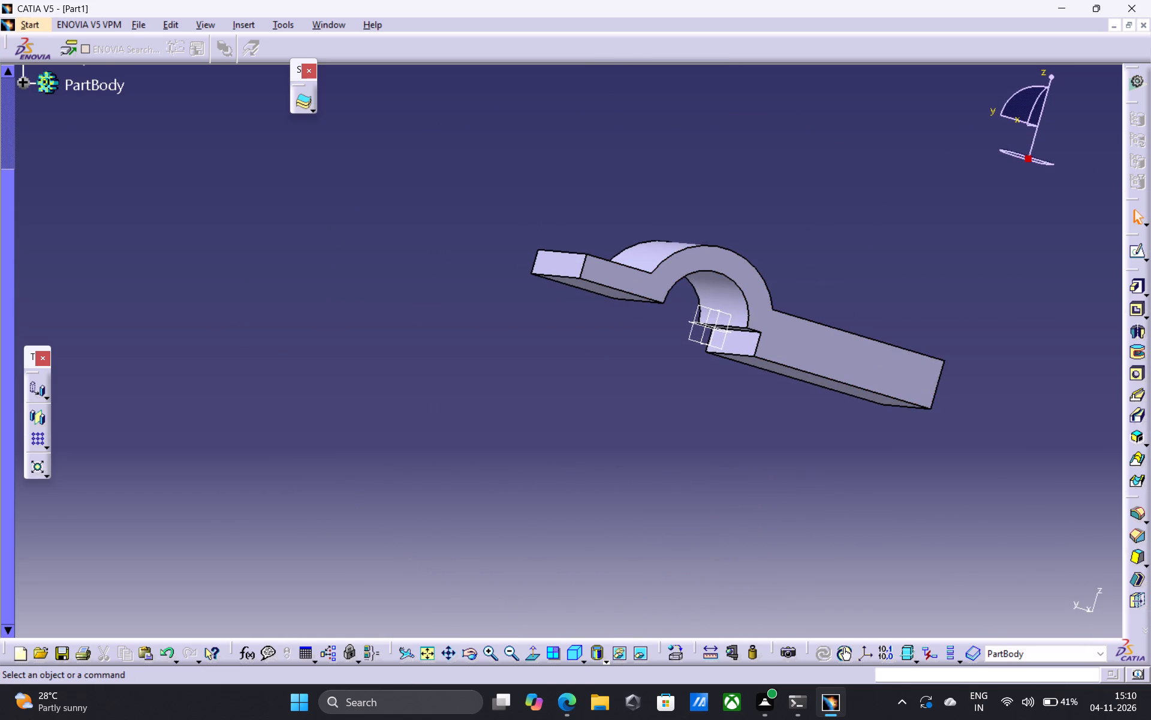
left_click(471, 650)
left_click_drag(654, 372, 1098, 379)
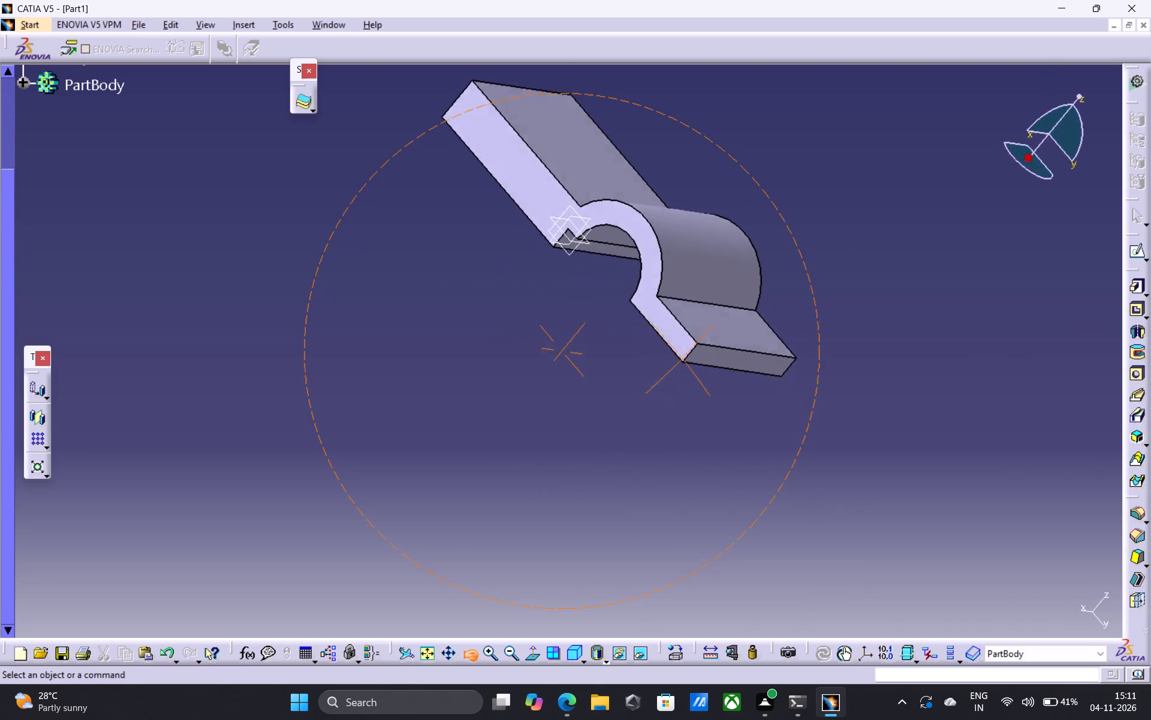
left_click_drag(1098, 379, 1016, 193)
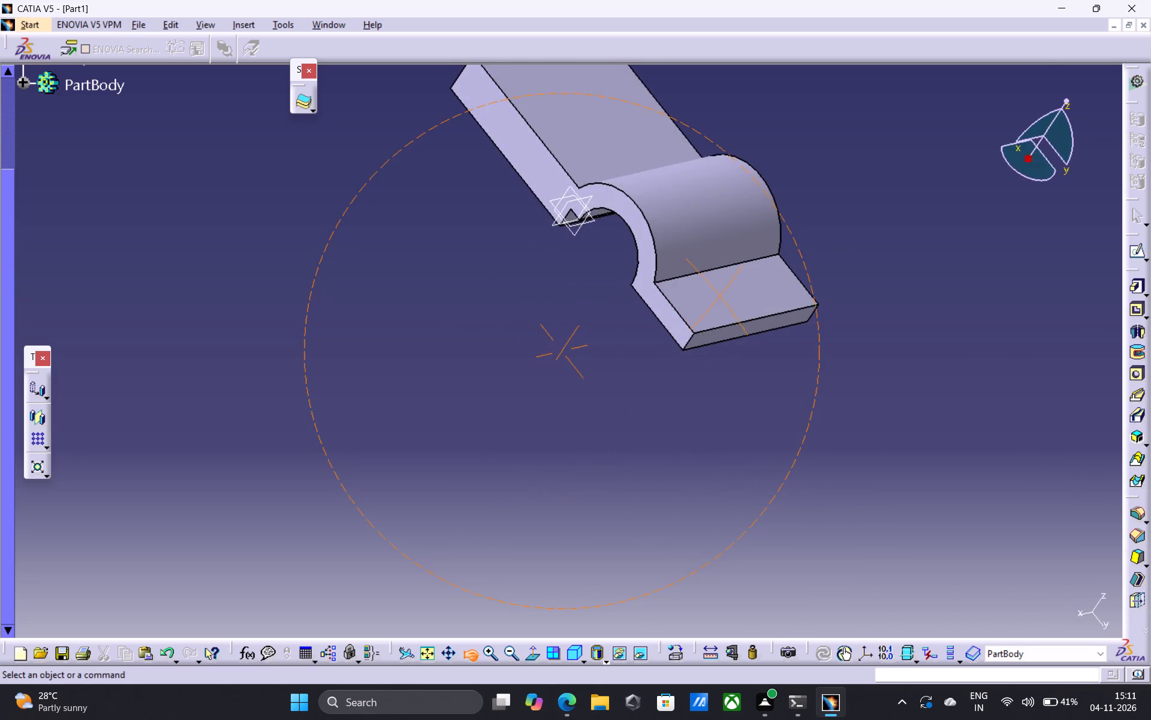
left_click_drag(1016, 193, 1062, 298)
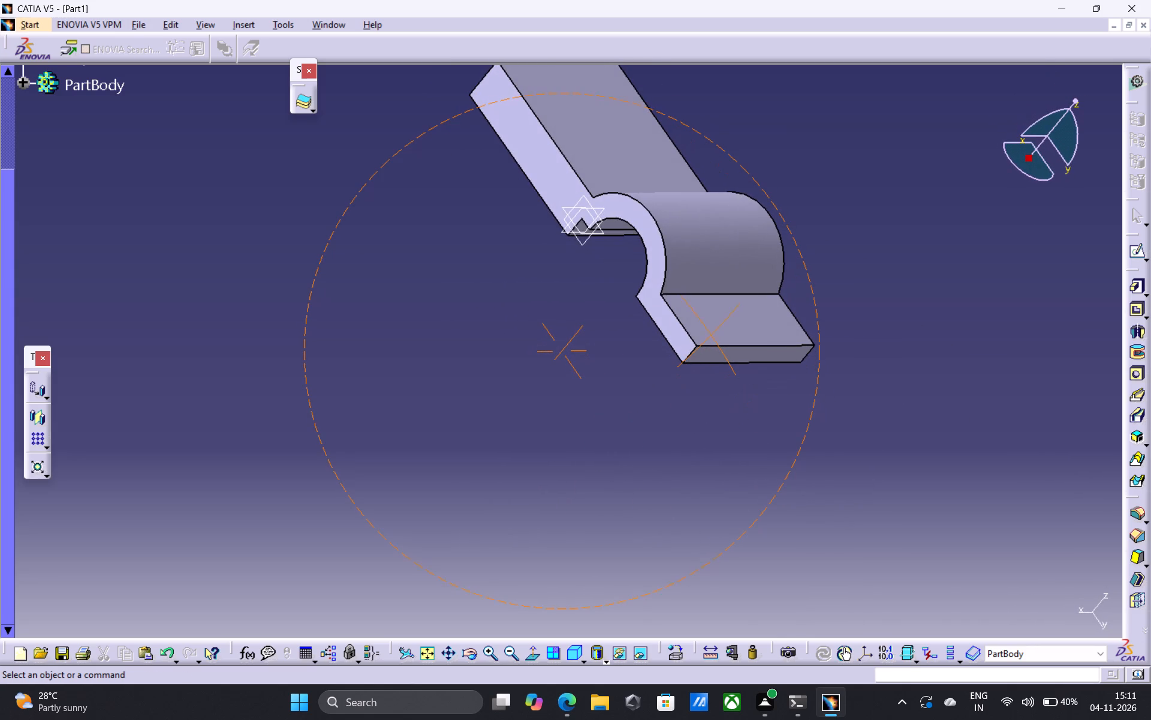
left_click(476, 652)
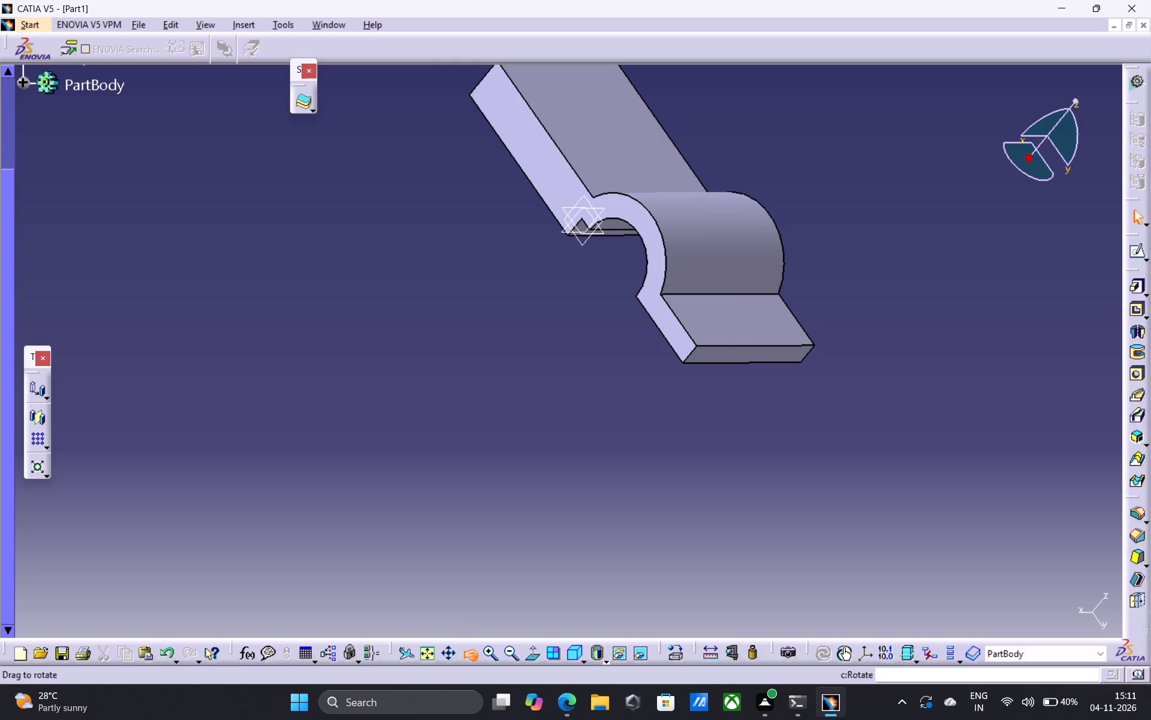
left_click_drag(445, 266, 586, 233)
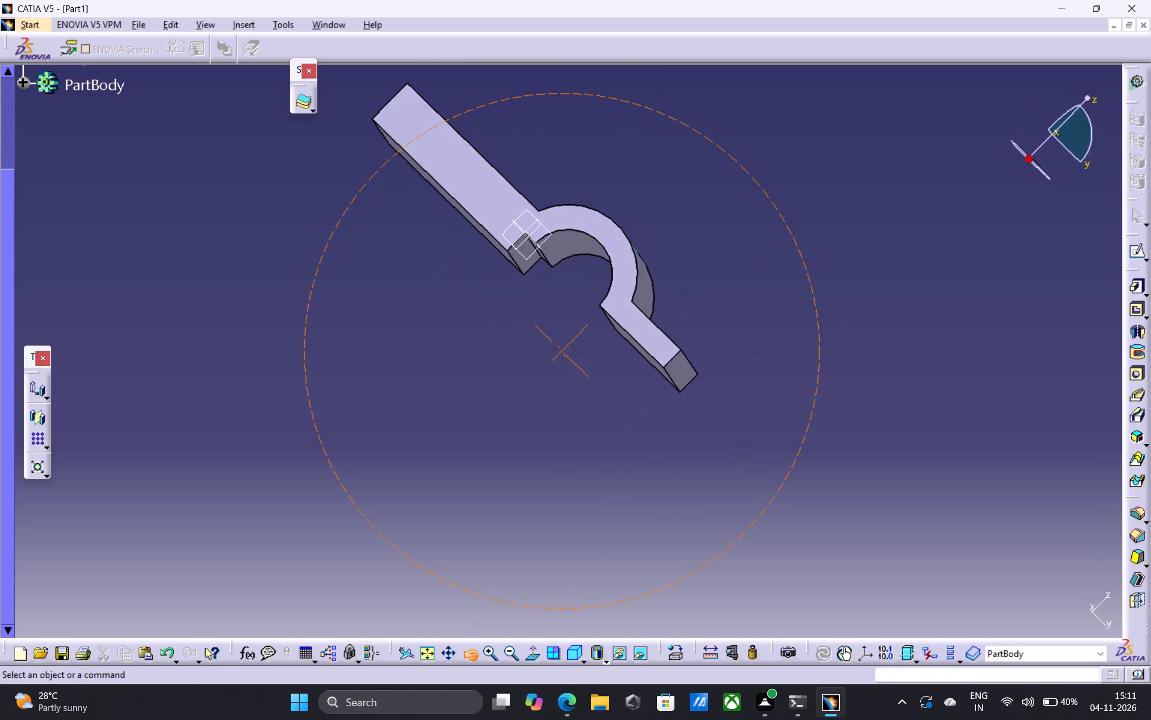
left_click_drag(586, 233, 481, 207)
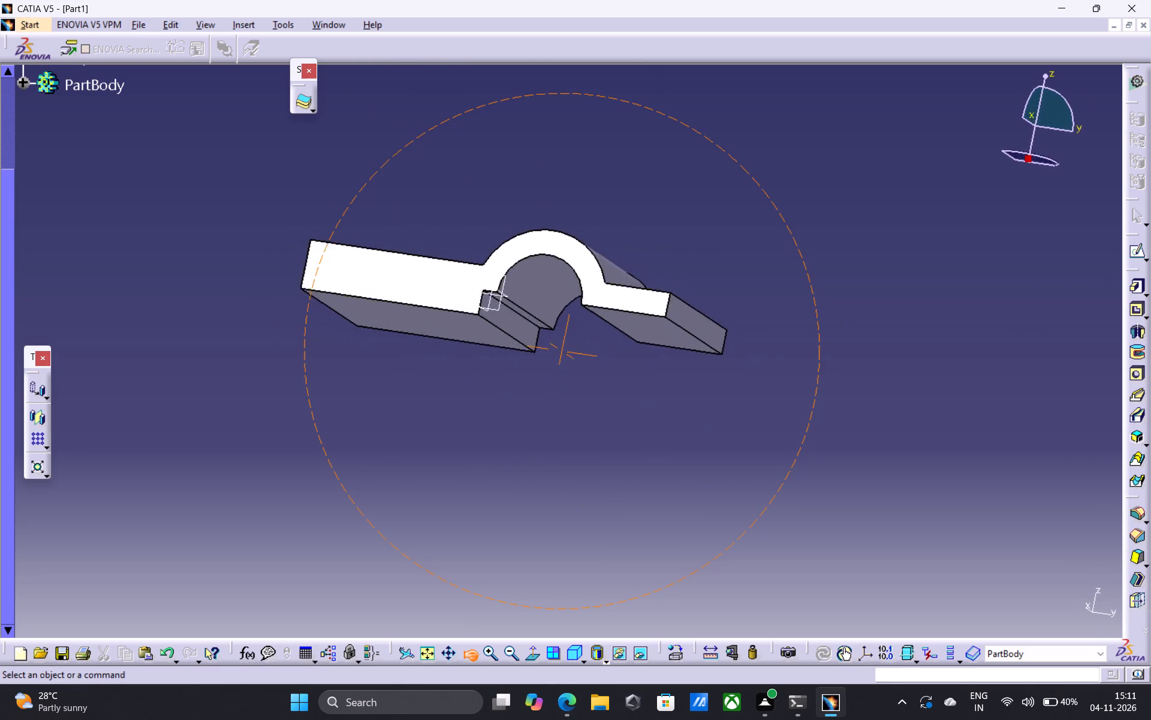
left_click_drag(481, 207, 475, 238)
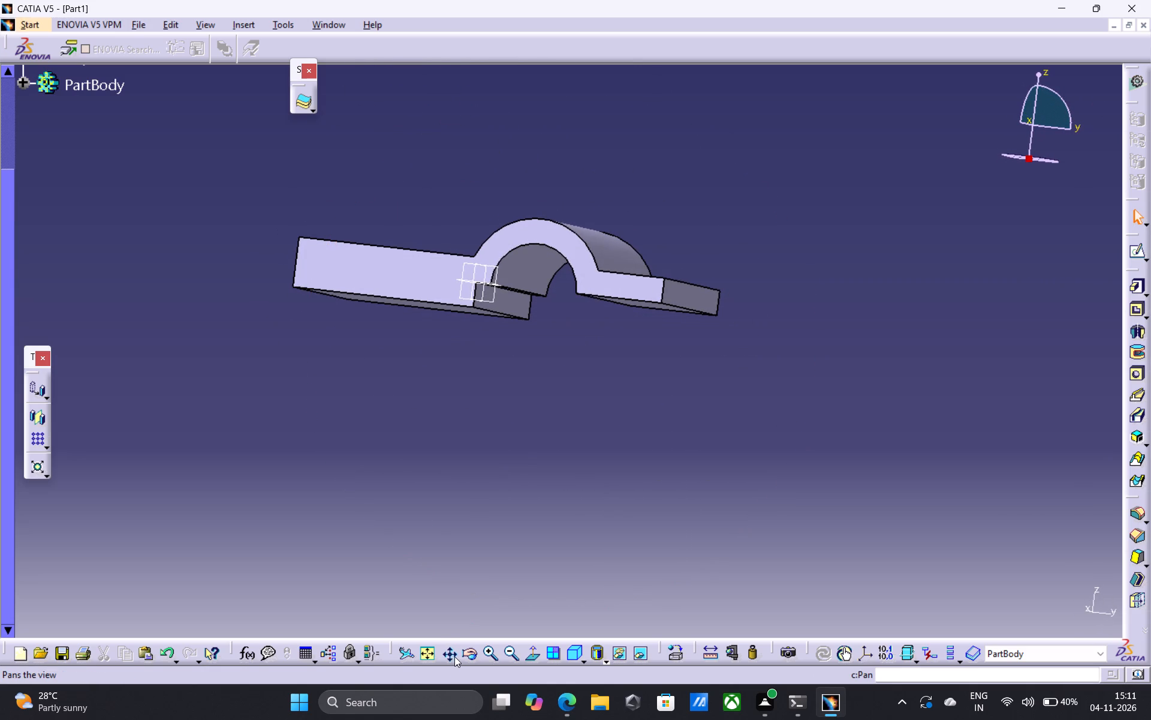
left_click(465, 655)
left_click_drag(311, 463, 390, 501)
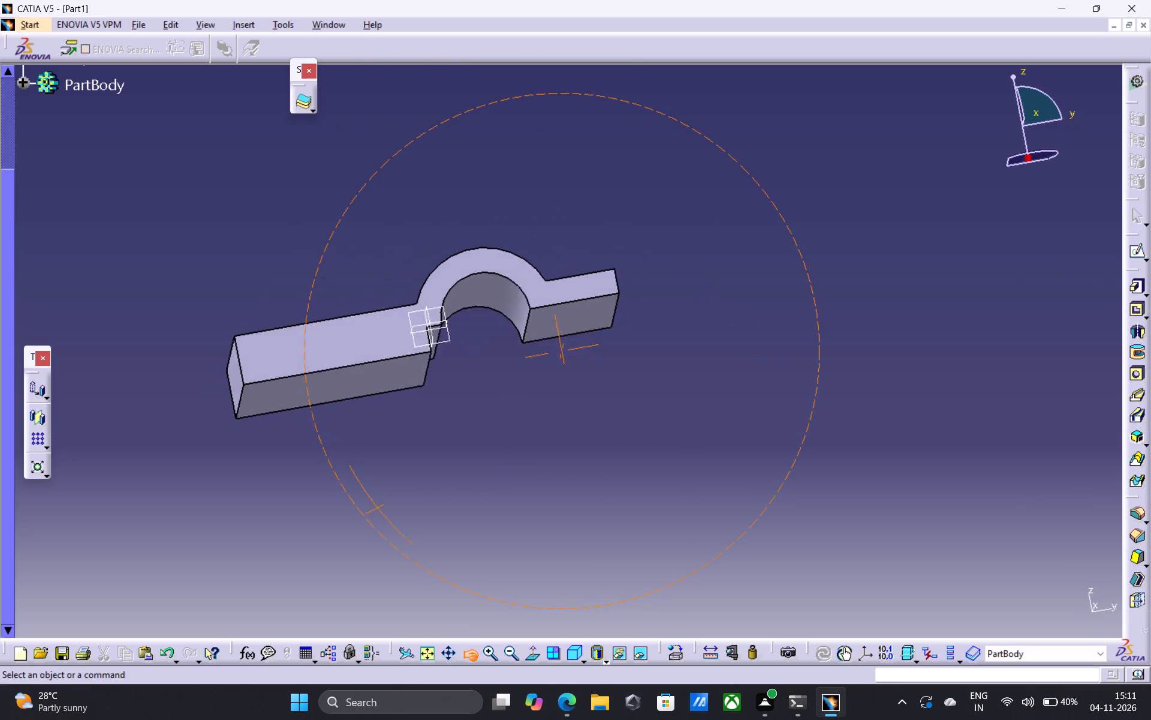
left_click_drag(390, 501, 366, 532)
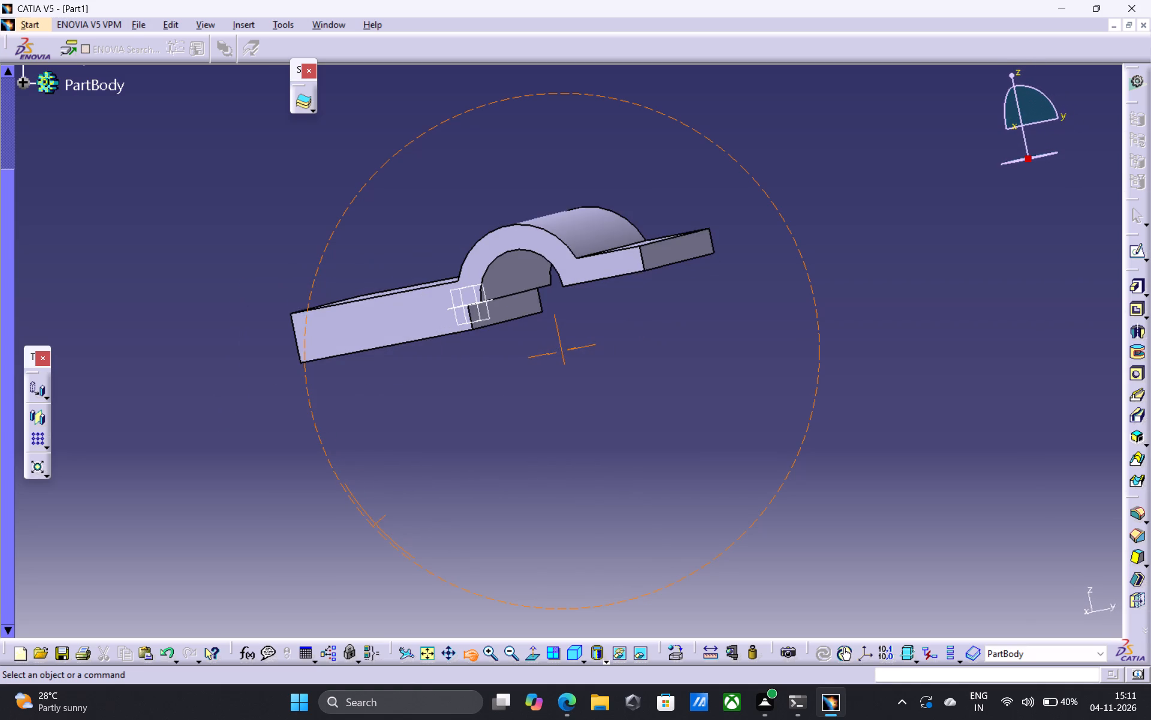
left_click_drag(366, 532, 366, 535)
left_click(474, 651)
left_click_drag(696, 443, 686, 445)
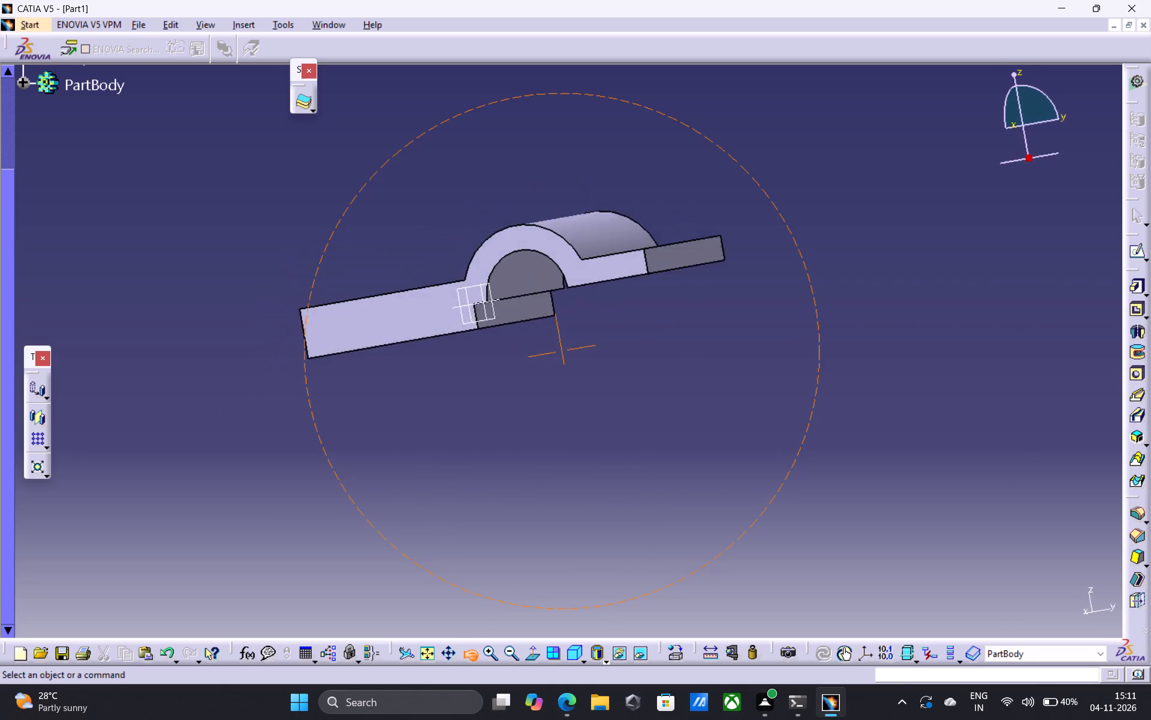
left_click_drag(686, 445, 697, 418)
left_click(421, 657)
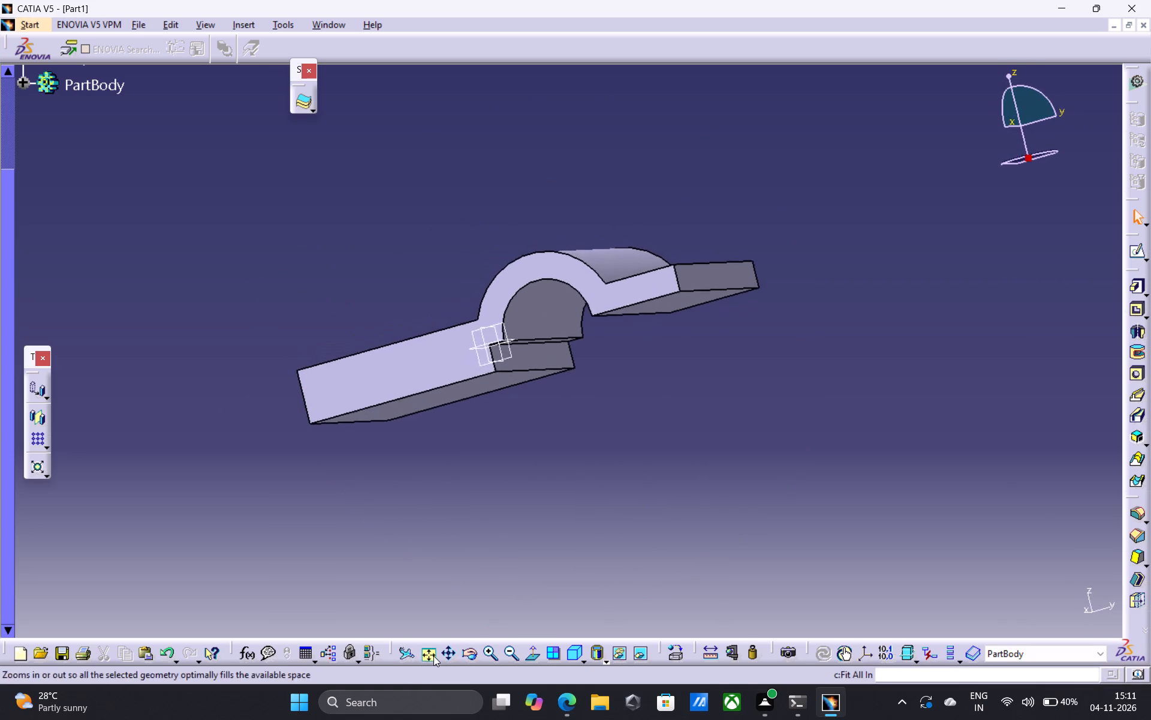
left_click(478, 656)
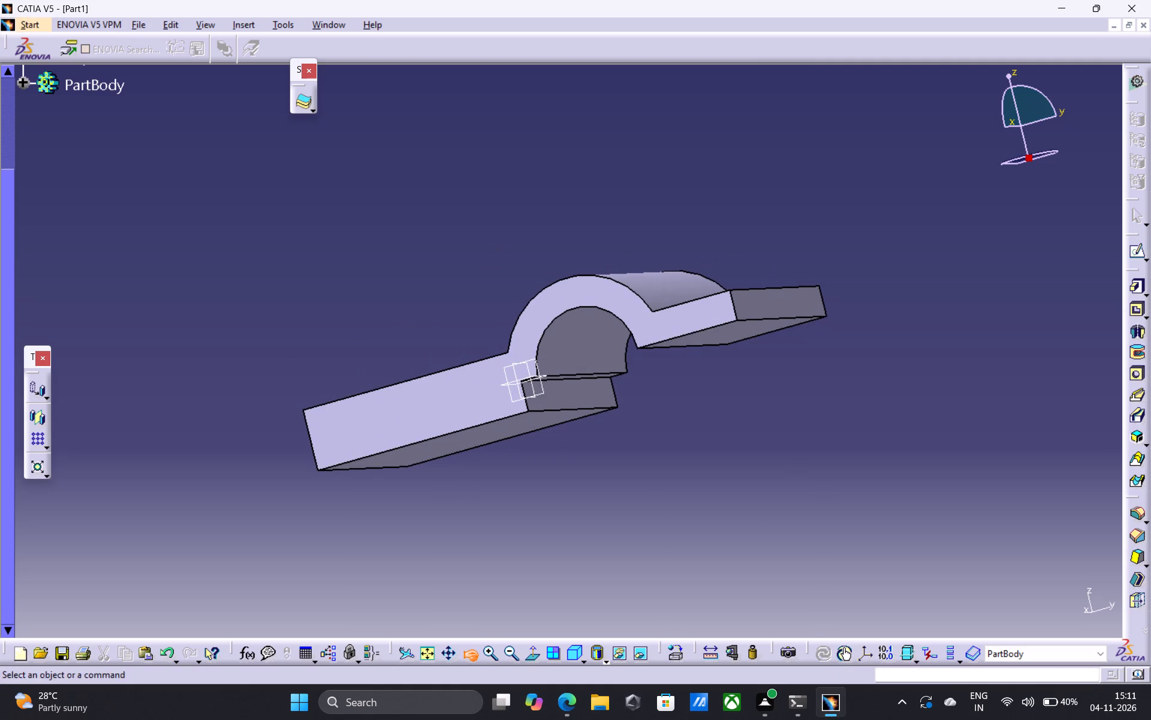
left_click_drag(855, 515, 648, 506)
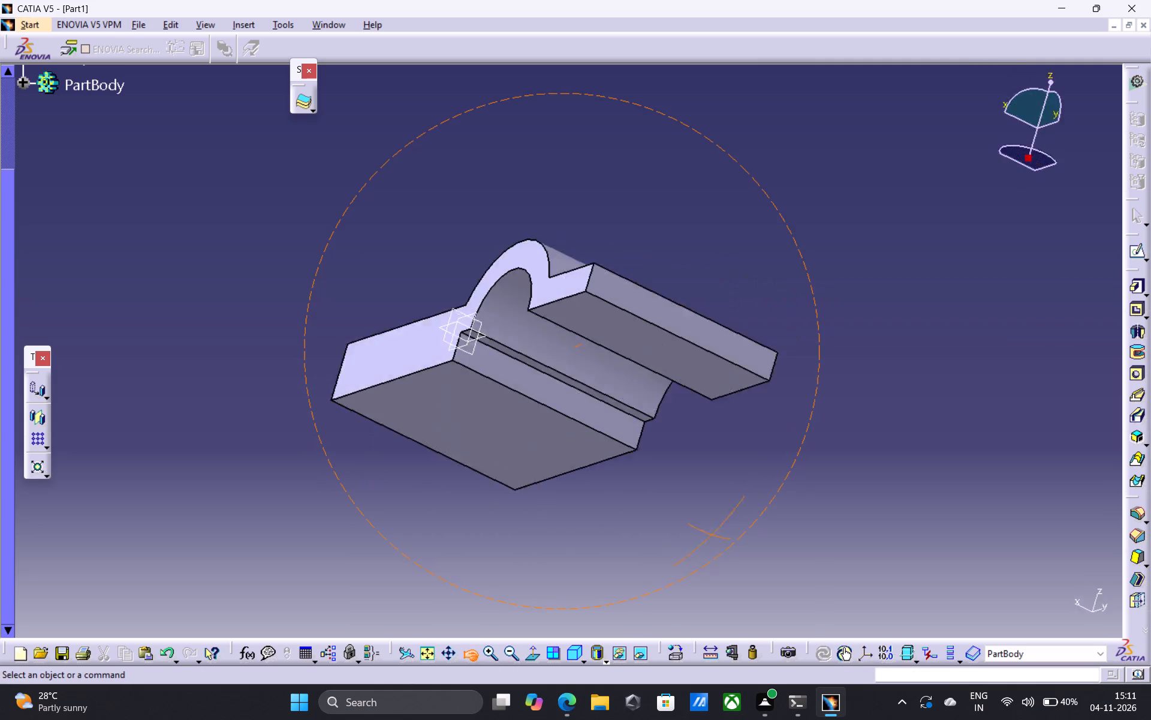
left_click_drag(648, 506, 790, 550)
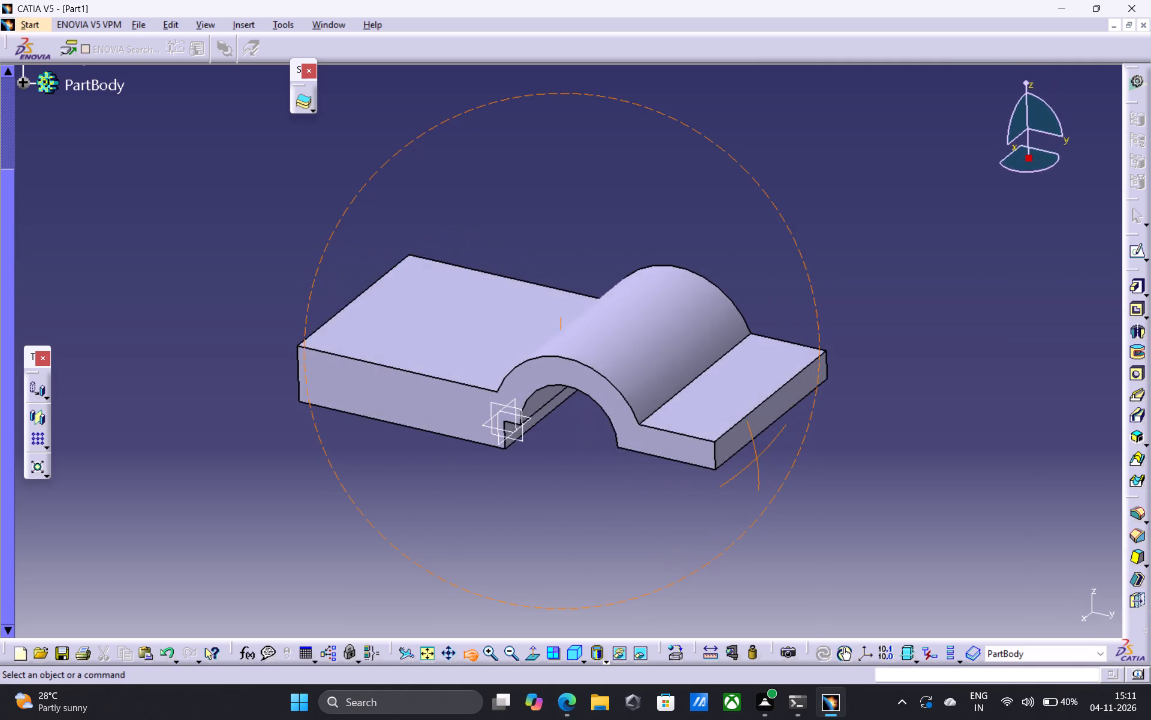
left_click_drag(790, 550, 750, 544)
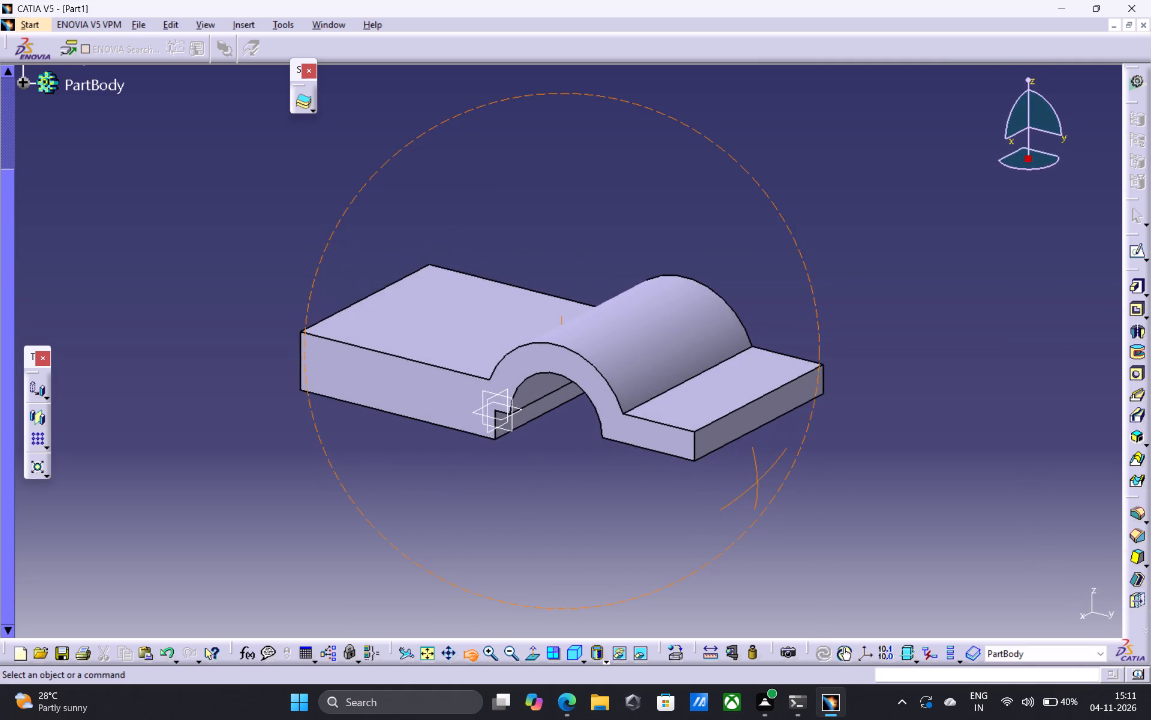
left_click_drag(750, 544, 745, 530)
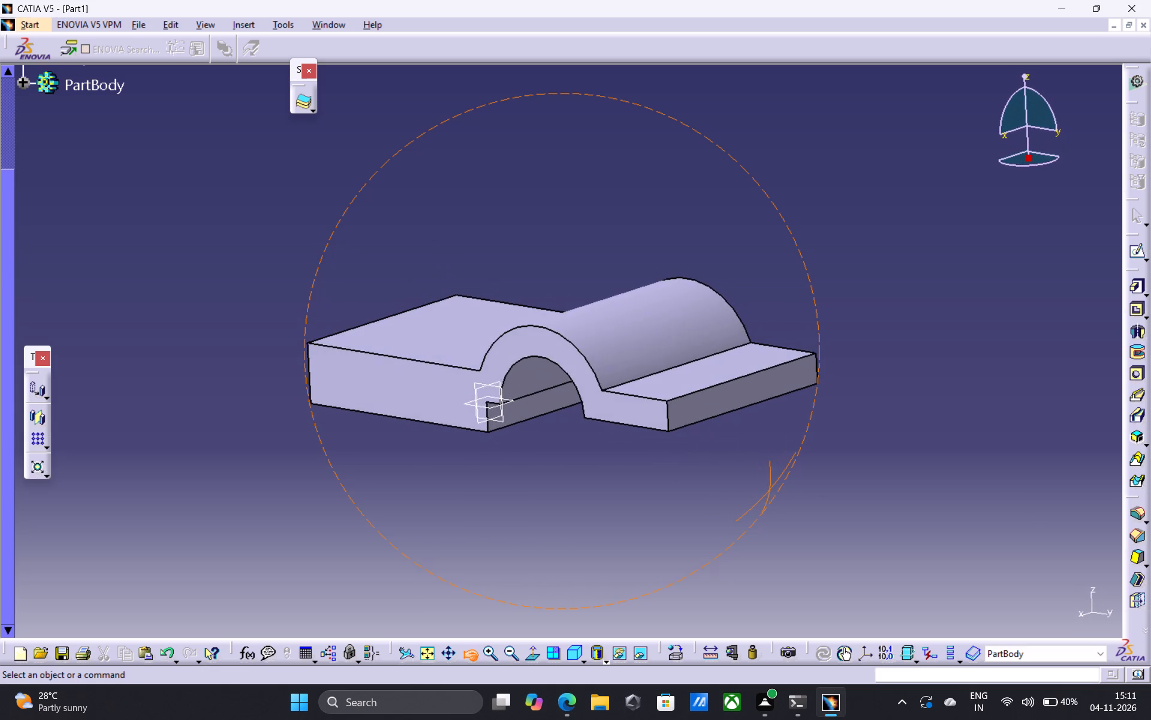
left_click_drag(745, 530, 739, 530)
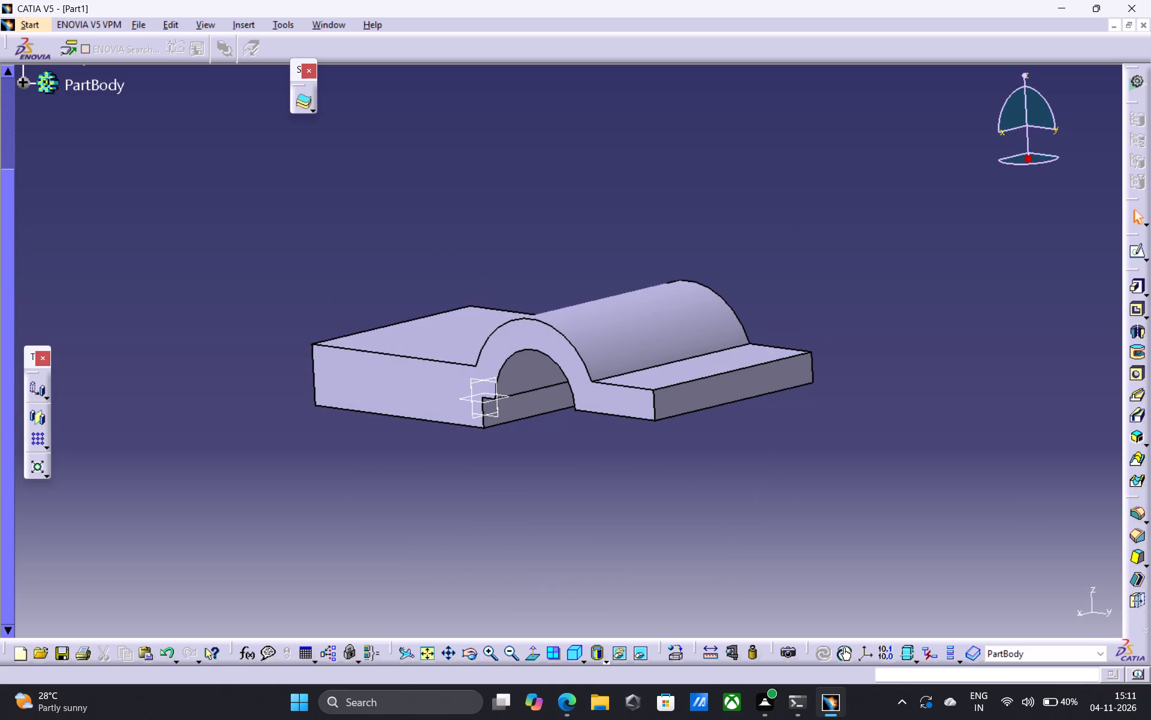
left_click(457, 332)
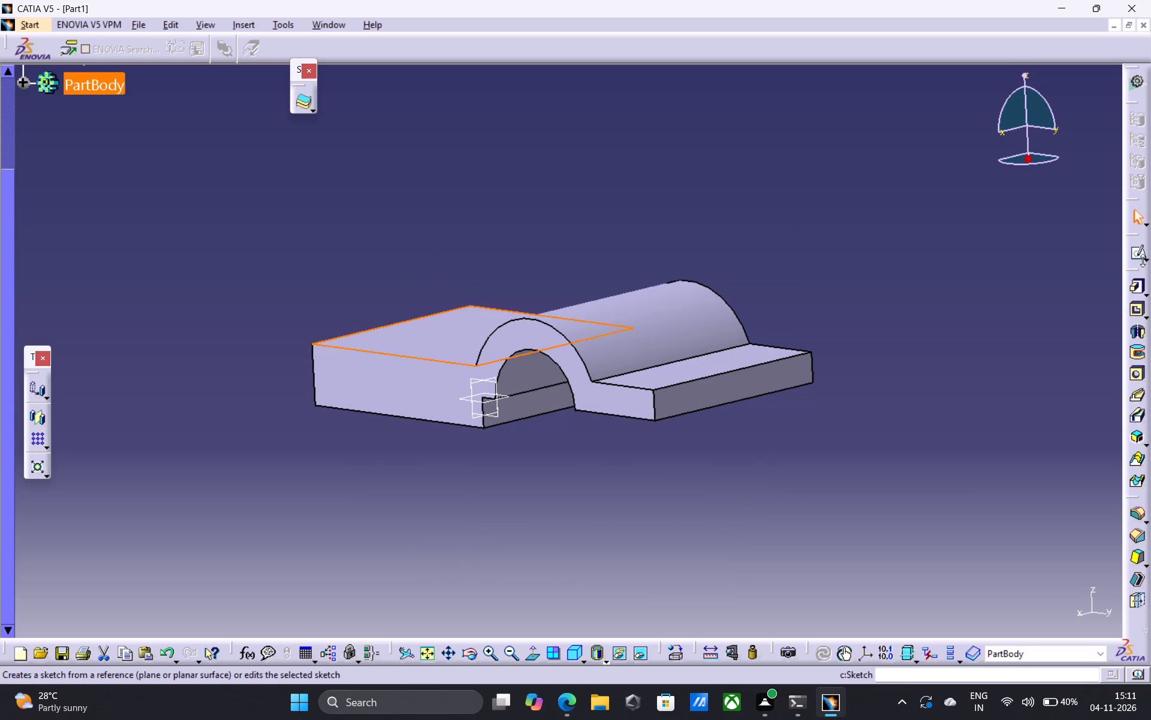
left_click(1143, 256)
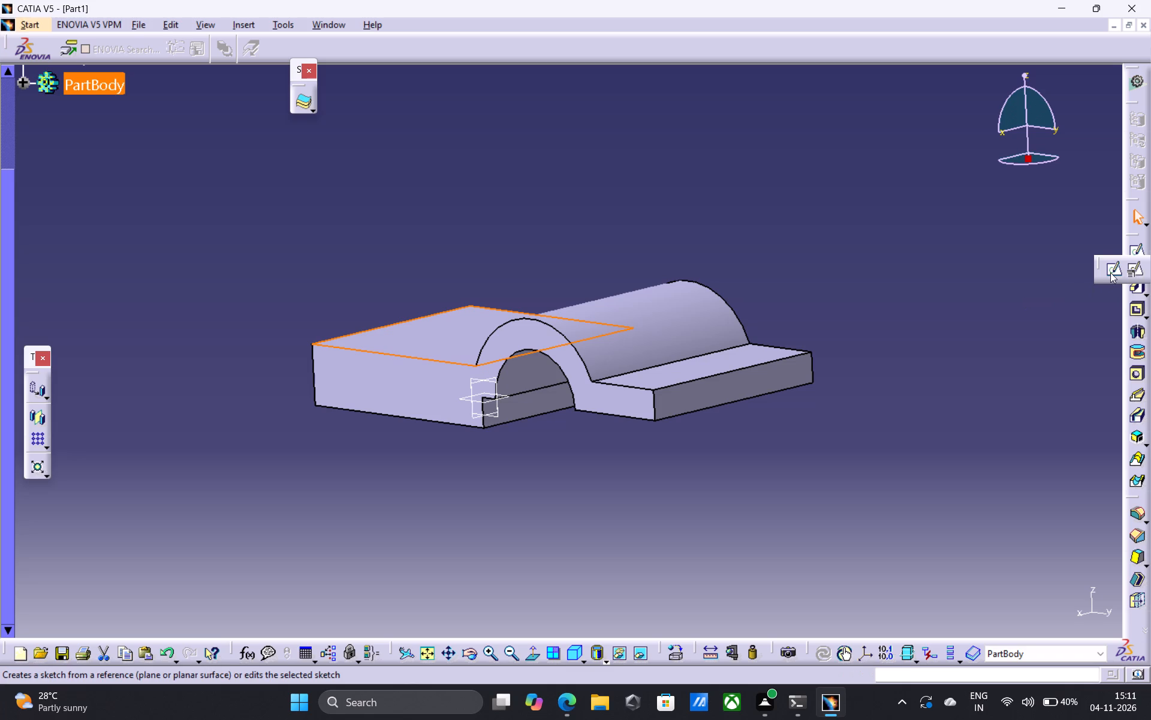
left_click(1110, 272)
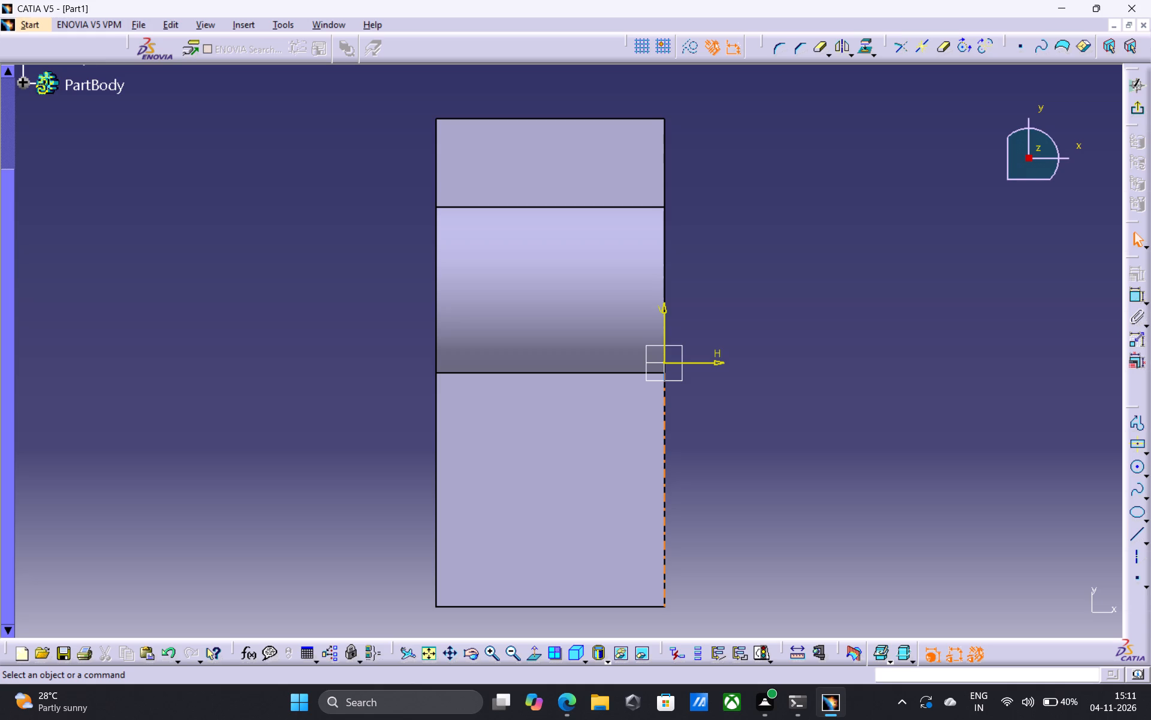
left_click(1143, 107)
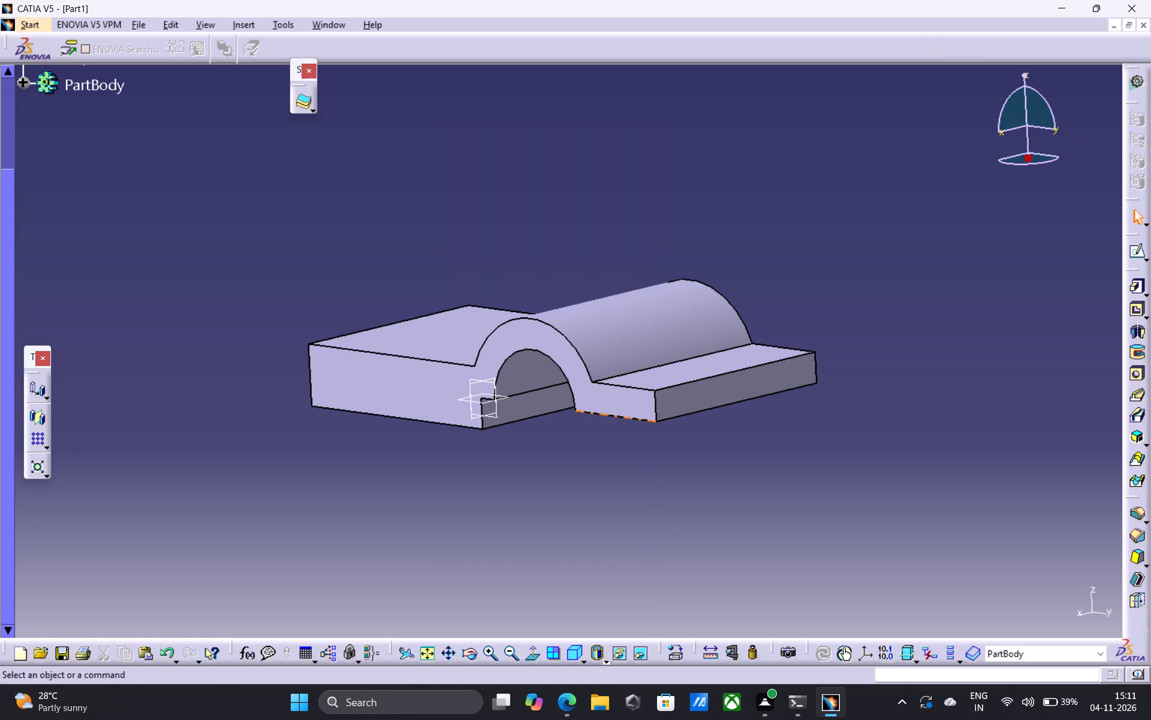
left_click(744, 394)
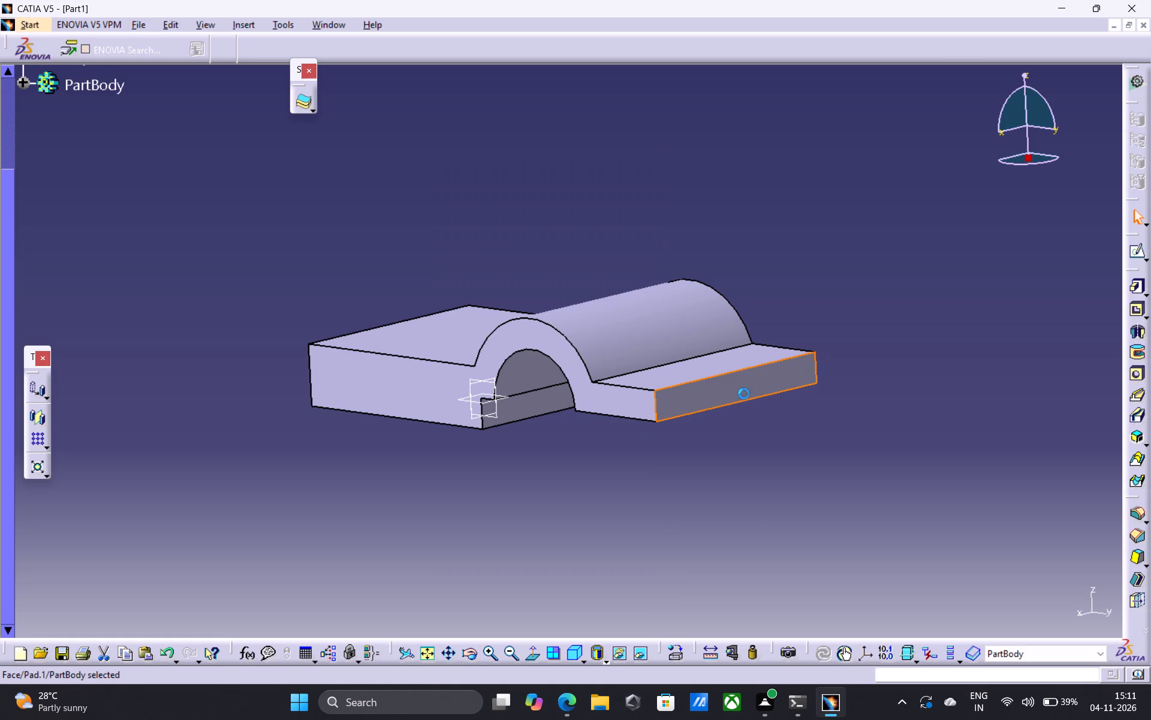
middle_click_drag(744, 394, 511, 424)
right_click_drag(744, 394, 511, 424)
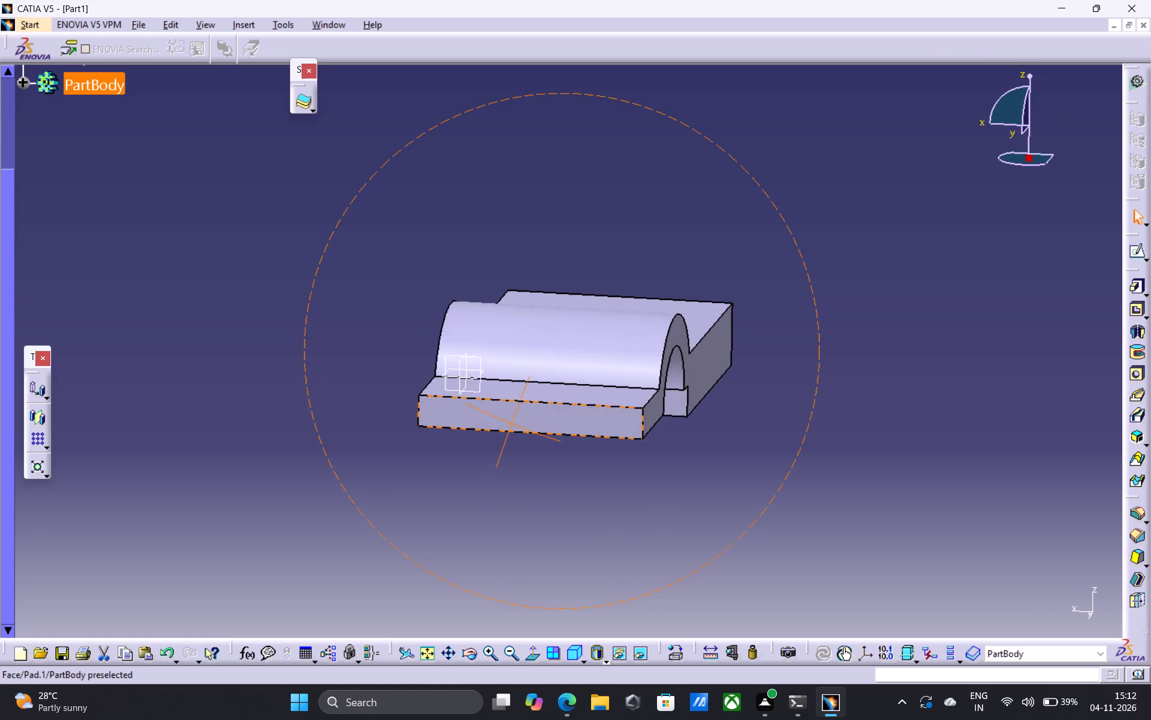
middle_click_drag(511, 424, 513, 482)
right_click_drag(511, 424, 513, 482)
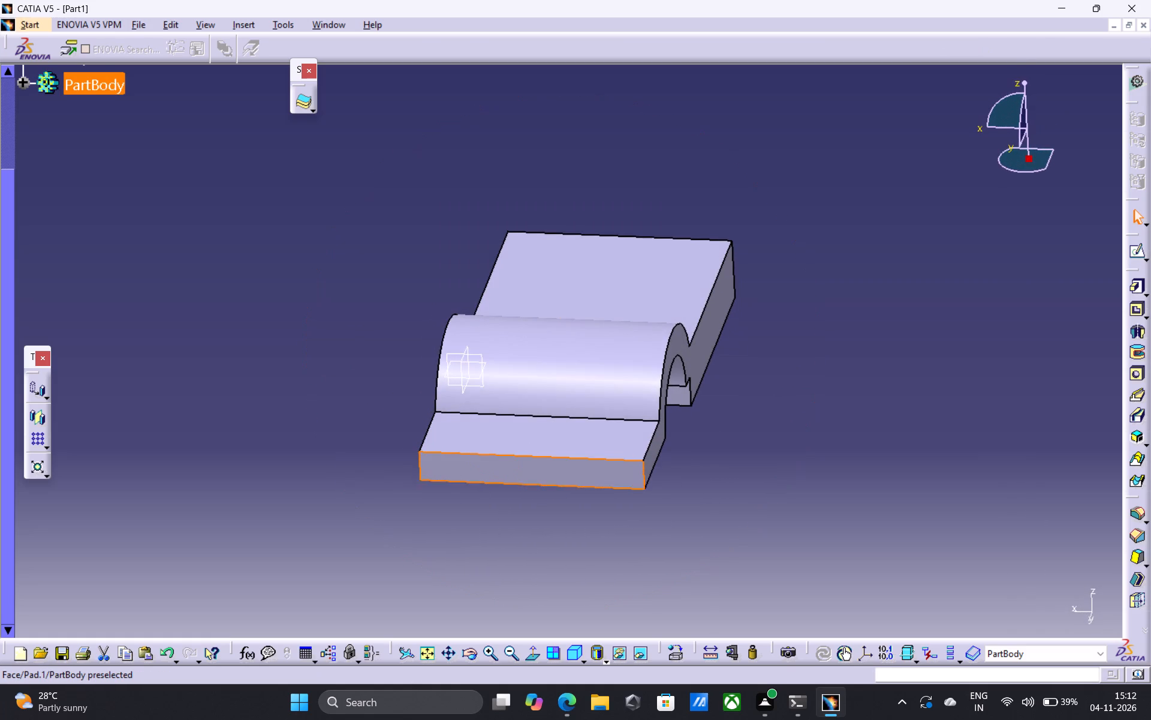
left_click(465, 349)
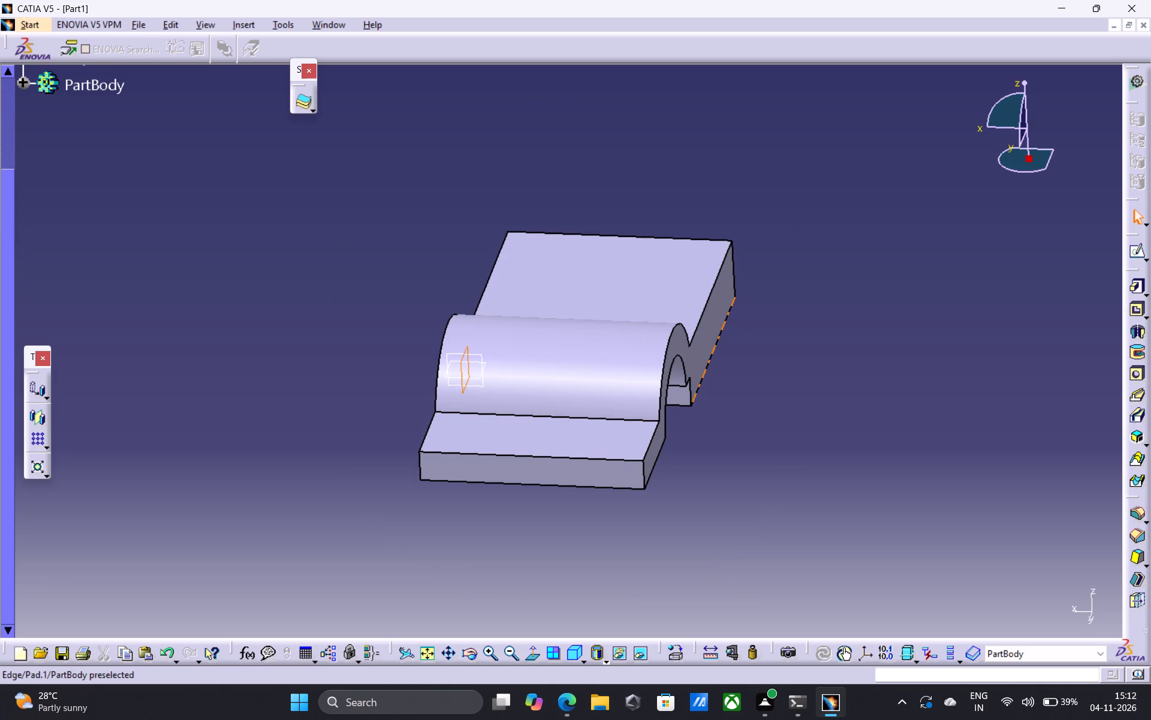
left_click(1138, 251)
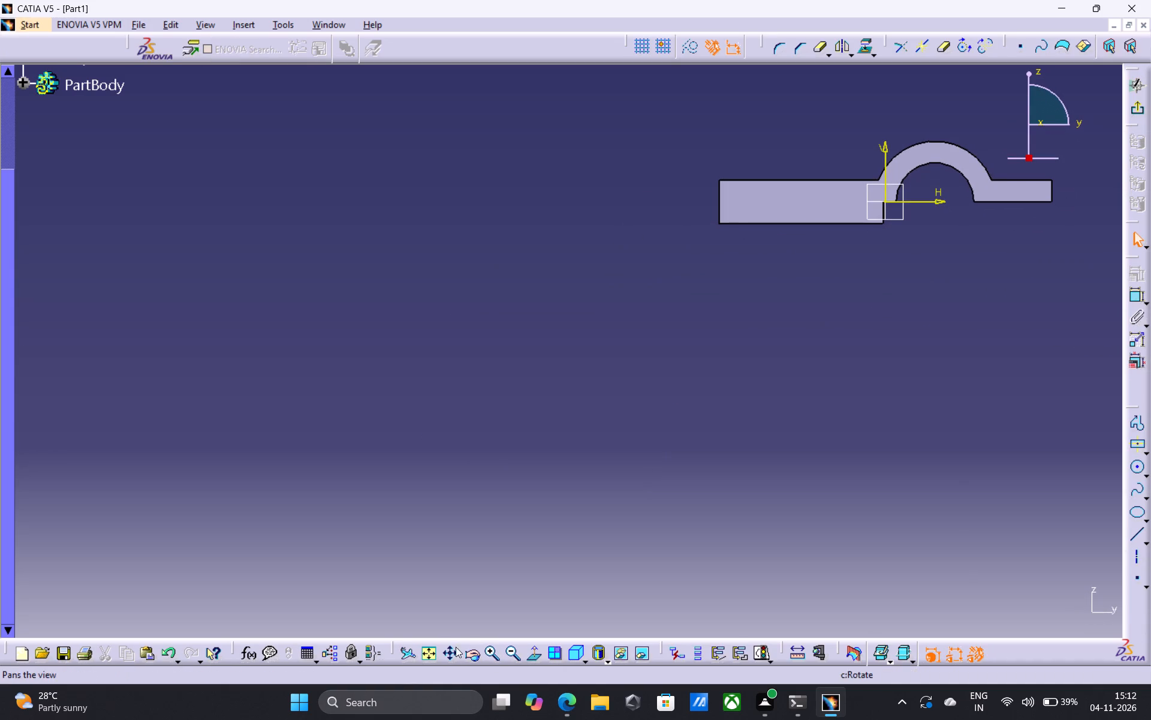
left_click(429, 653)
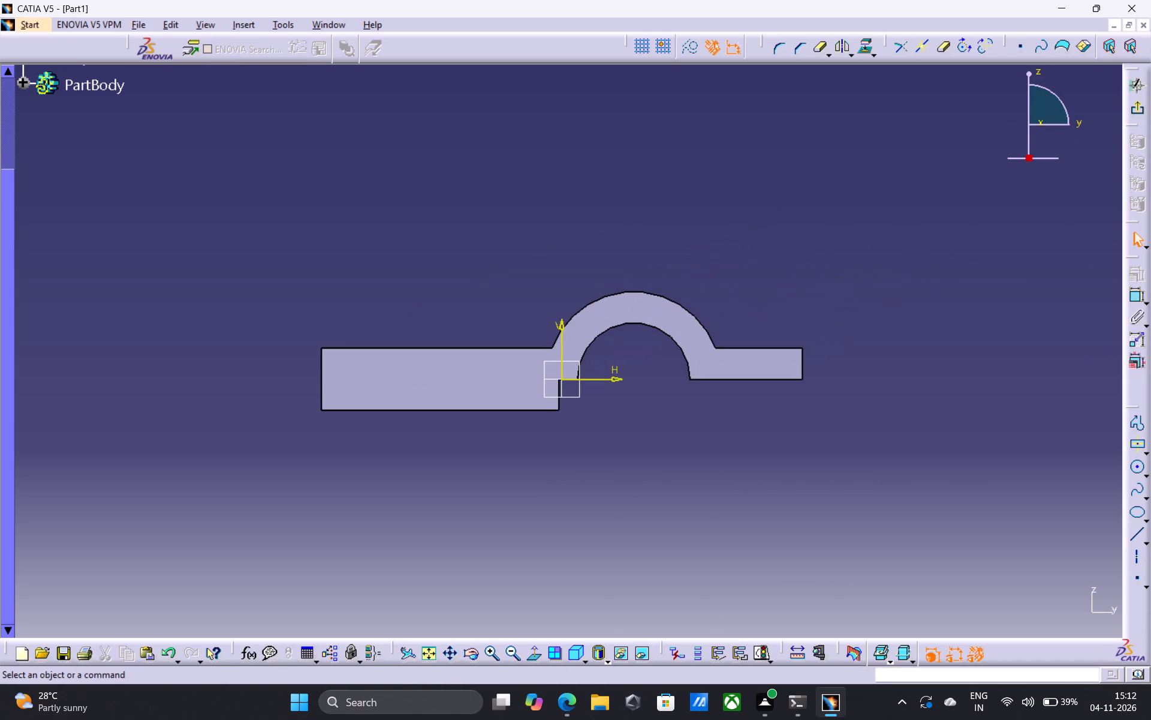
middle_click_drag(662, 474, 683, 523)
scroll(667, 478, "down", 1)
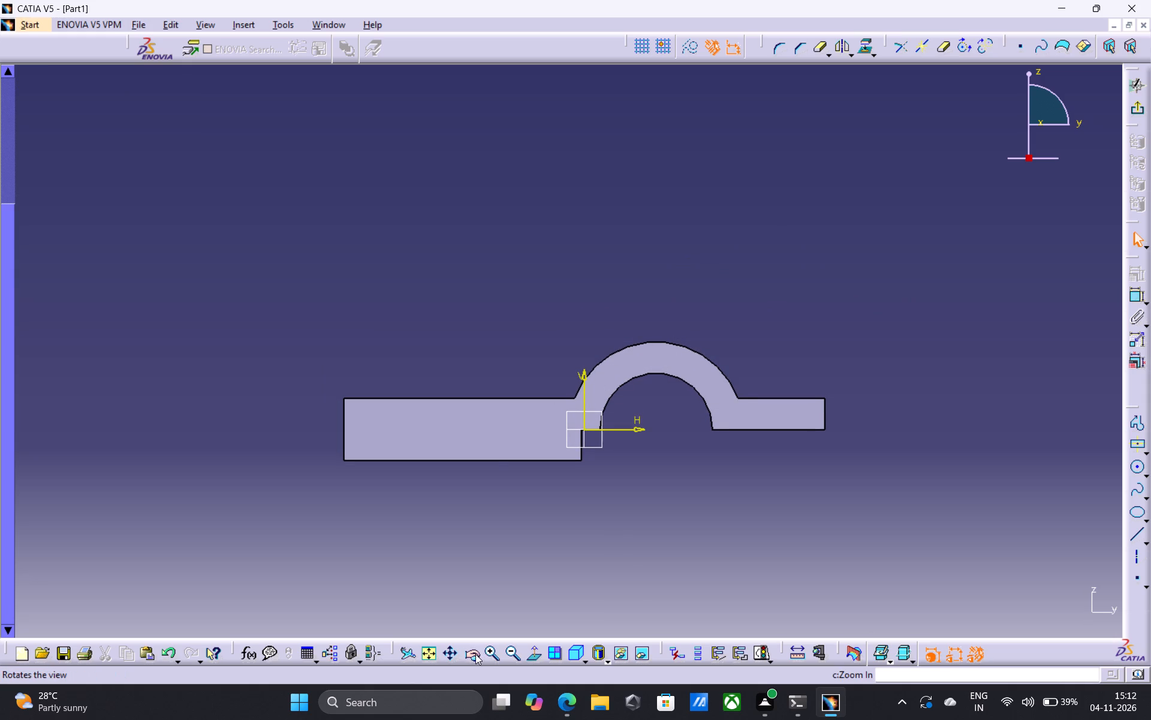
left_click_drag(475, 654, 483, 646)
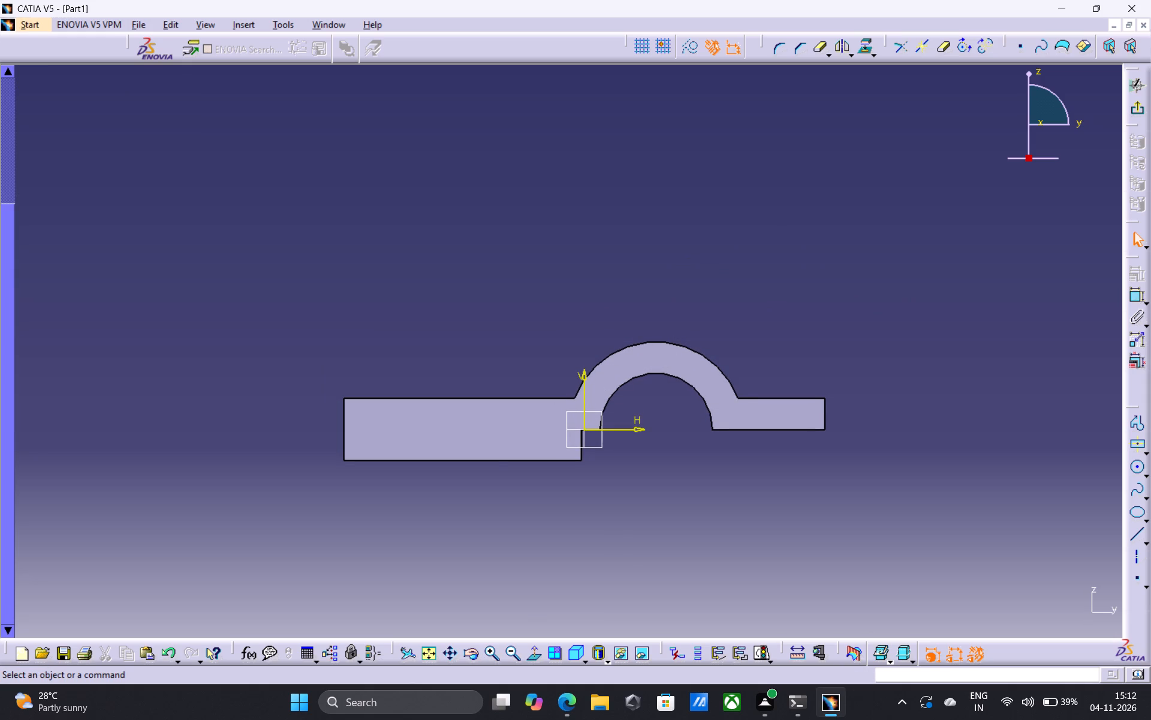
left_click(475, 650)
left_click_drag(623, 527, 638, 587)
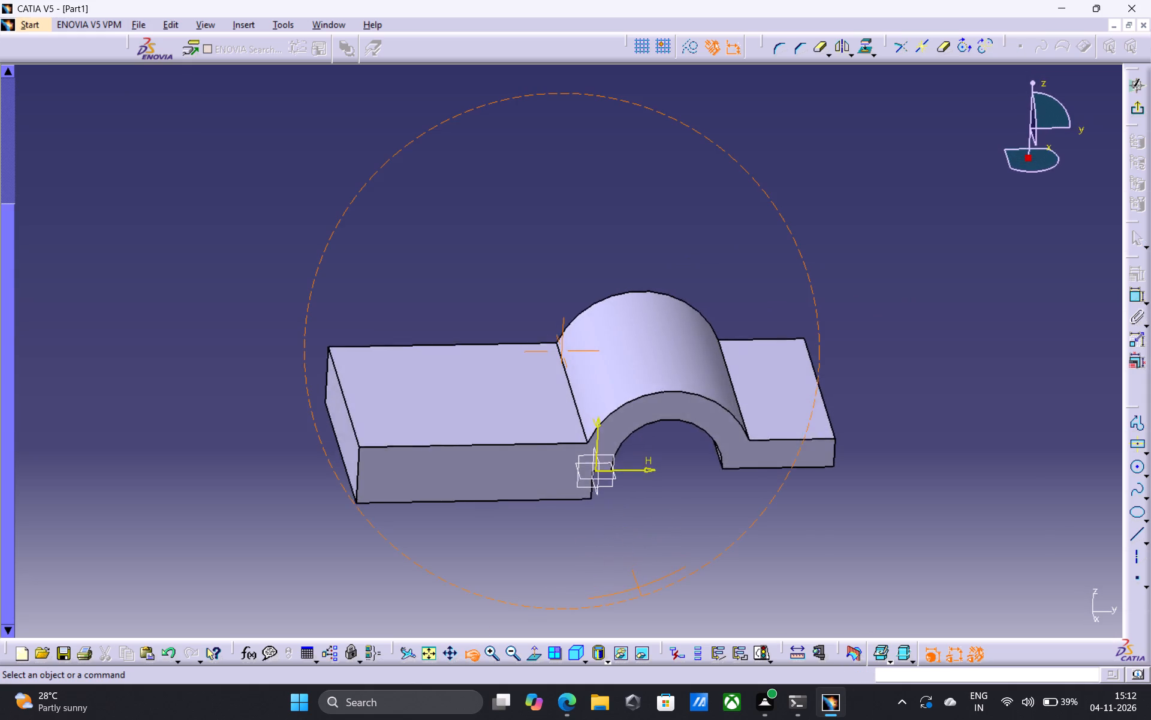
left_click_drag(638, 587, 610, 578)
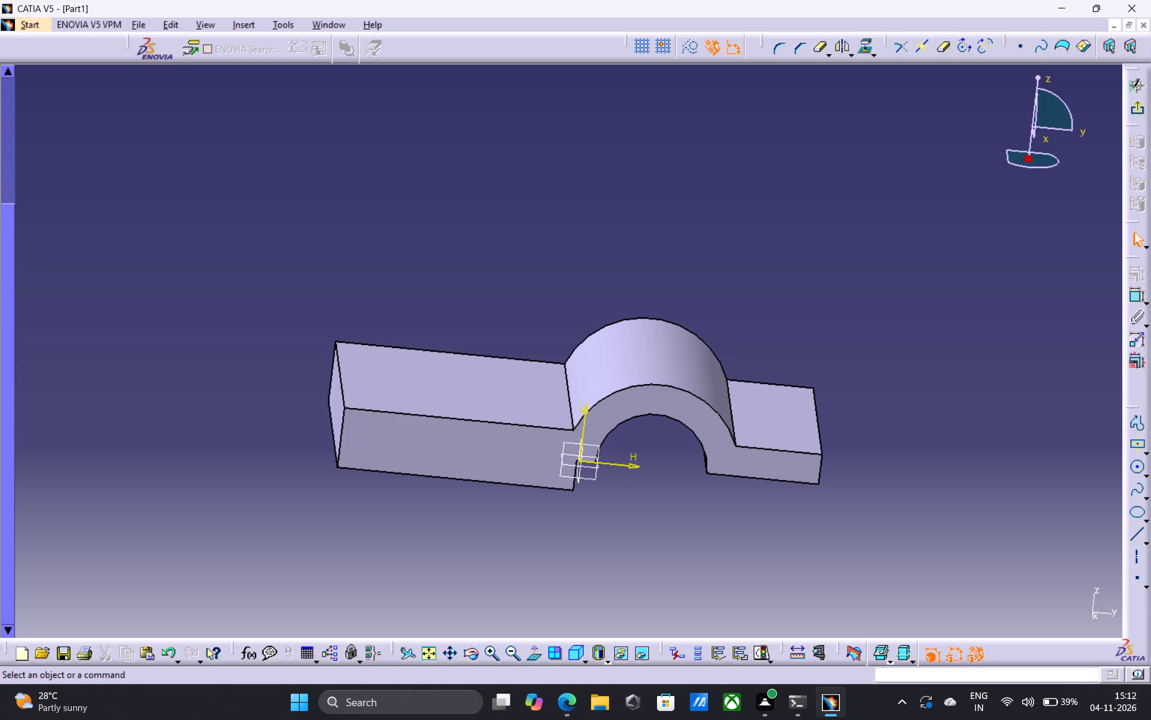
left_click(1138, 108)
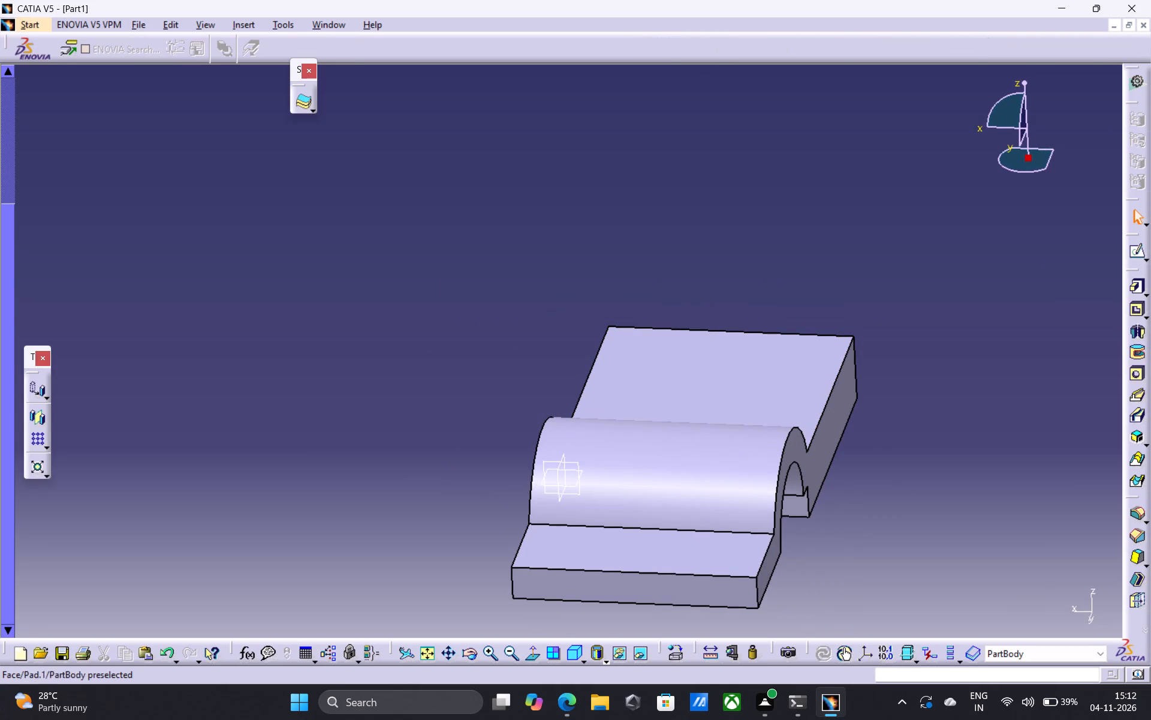
Start a sketch on the yz plane and draw two concentric circles, radii about 8 mm and 14 mm, above the thick plate section.
left_click(561, 475)
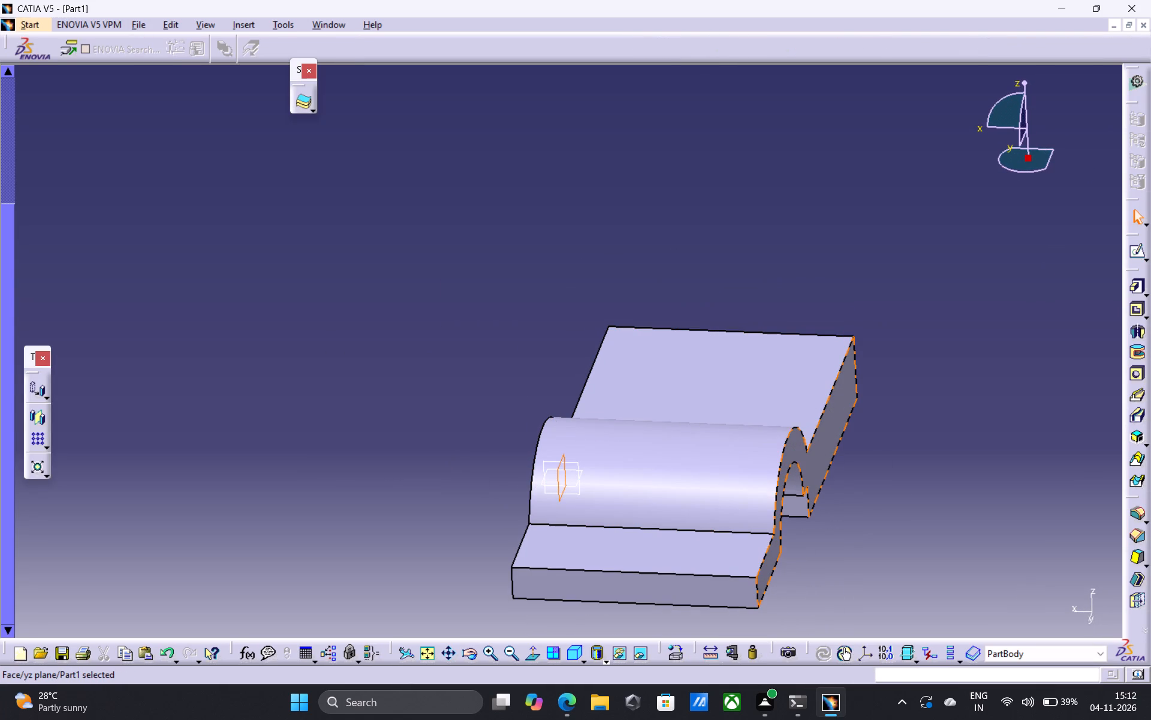
left_click(1138, 248)
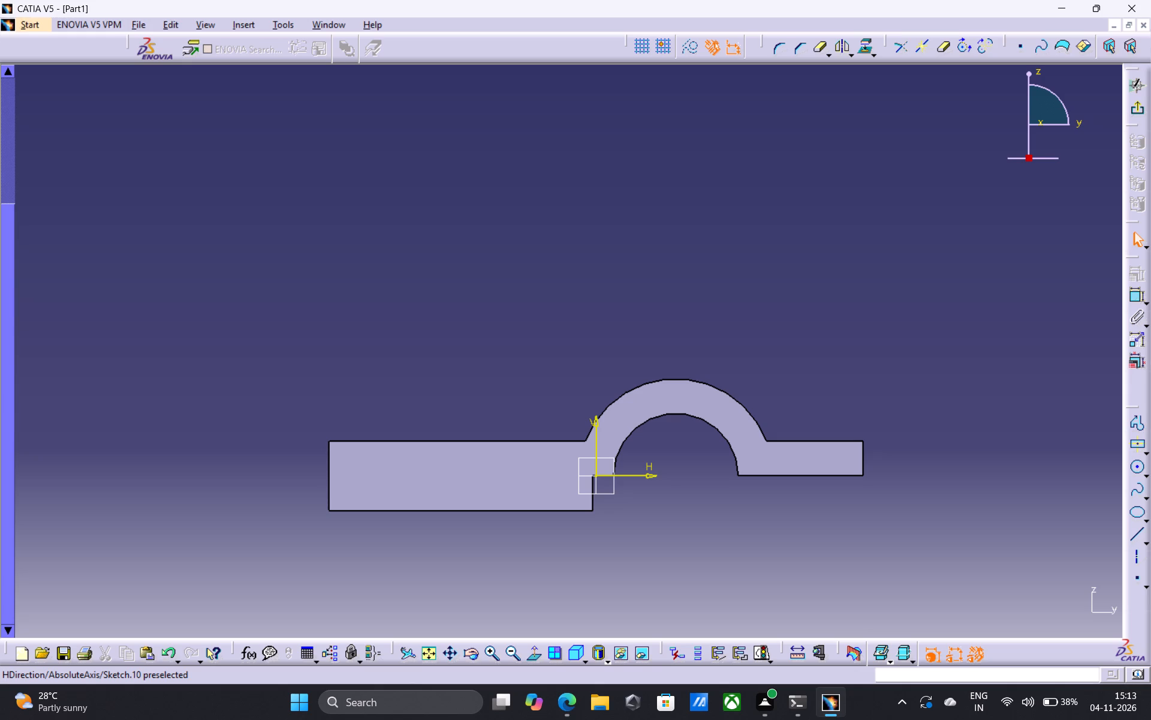
middle_click_drag(686, 509, 737, 413)
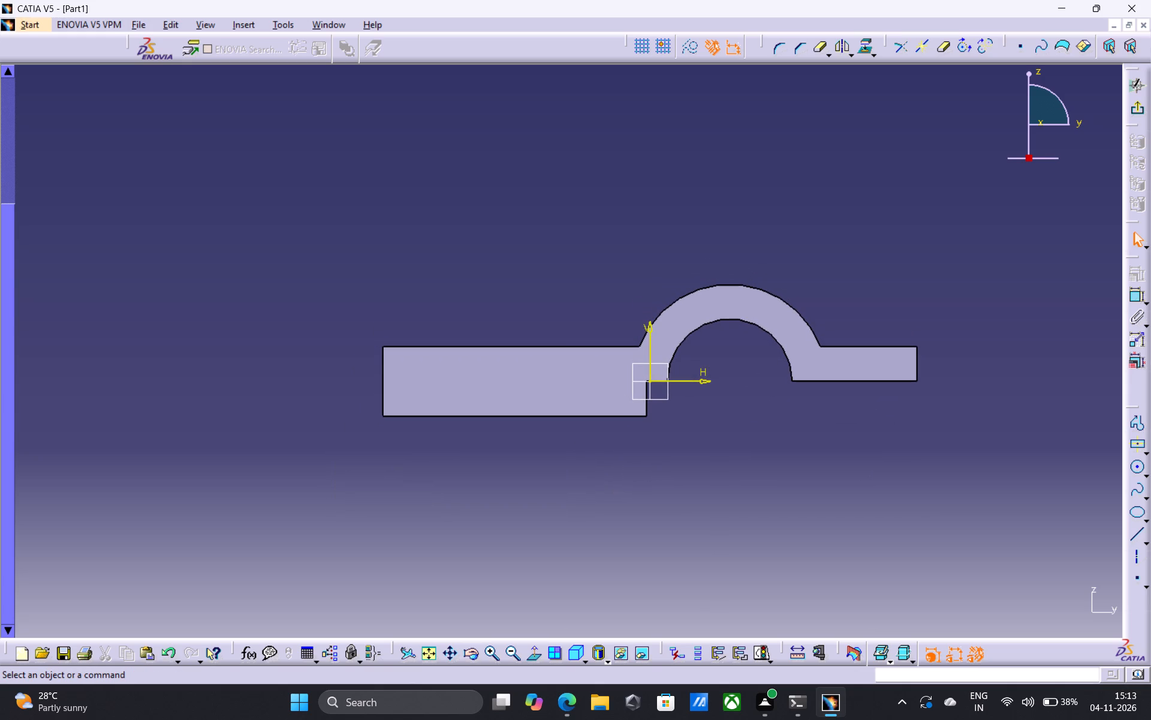
left_click(1138, 469)
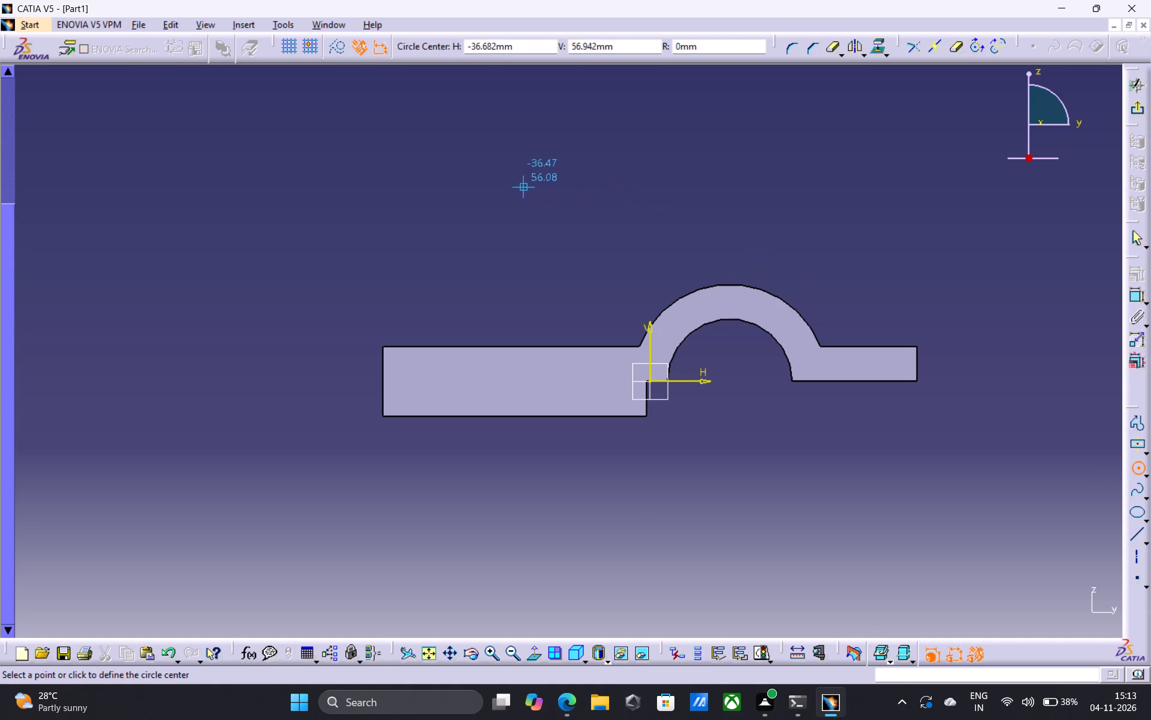
left_click(523, 184)
left_click(541, 206)
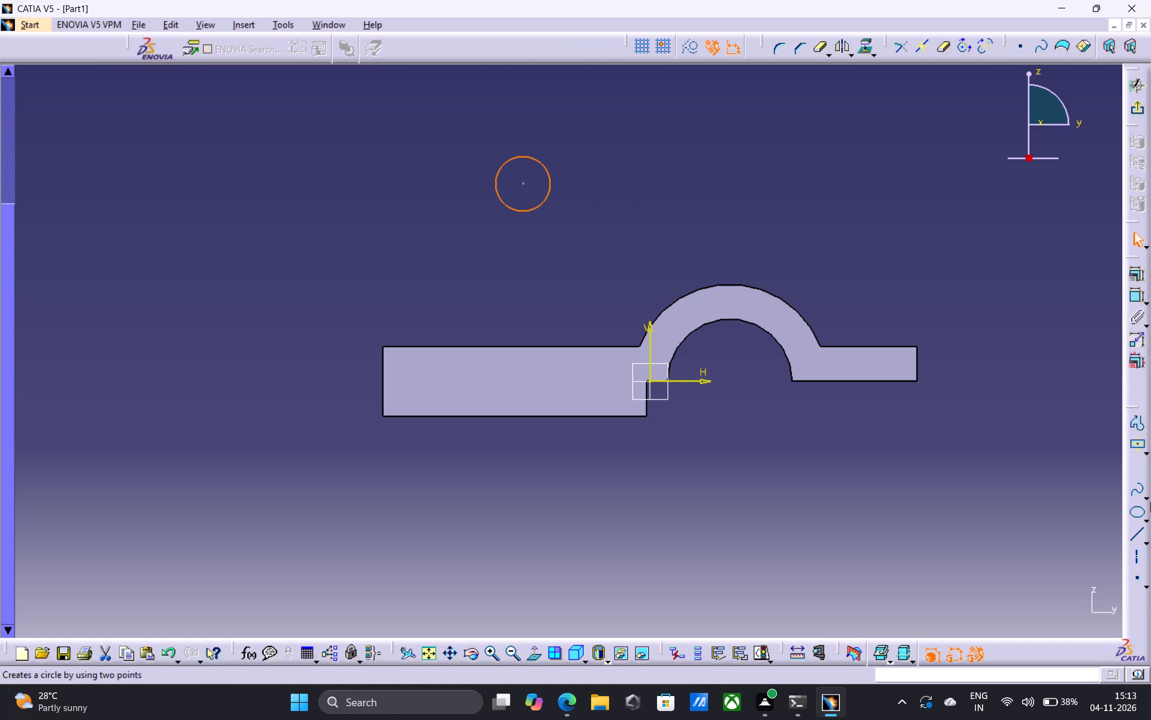
left_click(1134, 464)
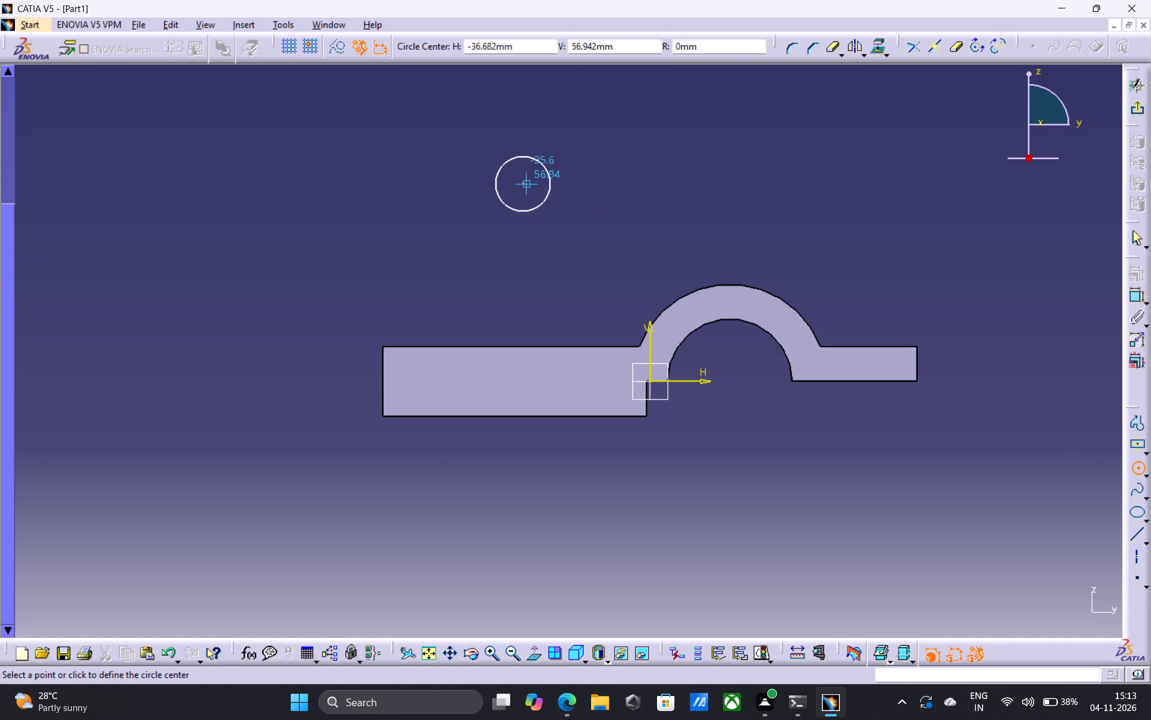
left_click(523, 187)
left_click(557, 221)
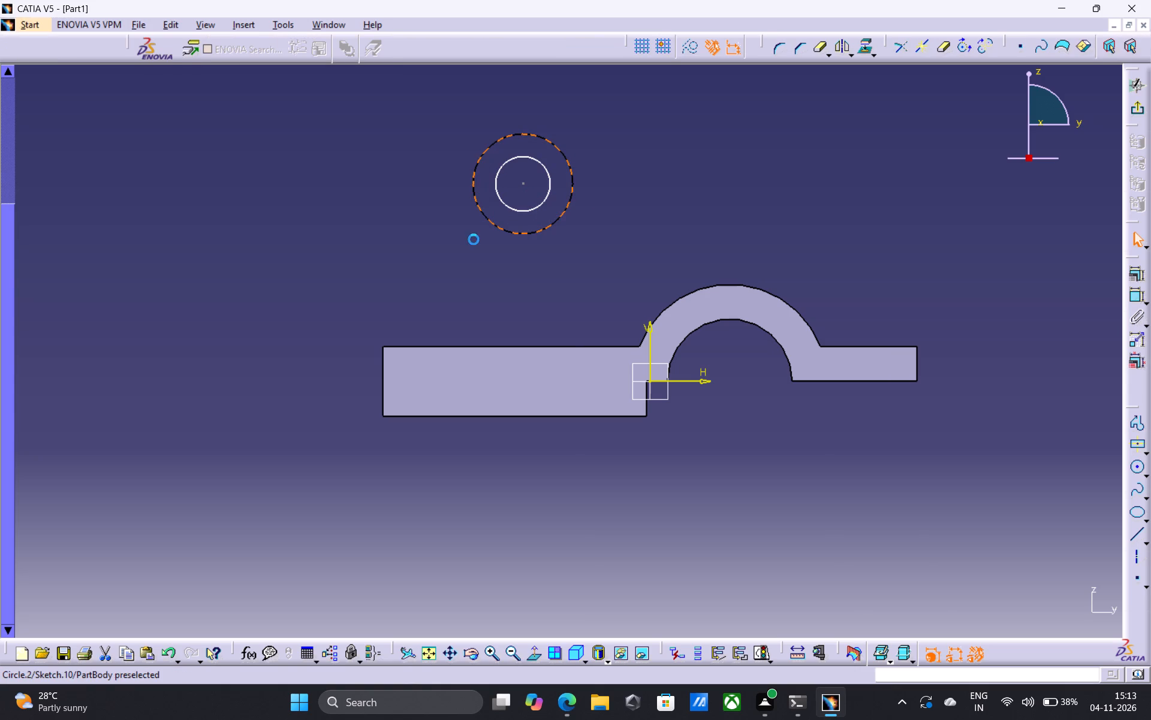
Dimension the radii of both concentric circles, setting the outer one to 18 mm and the inner one to 9 mm.
double_click(1137, 299)
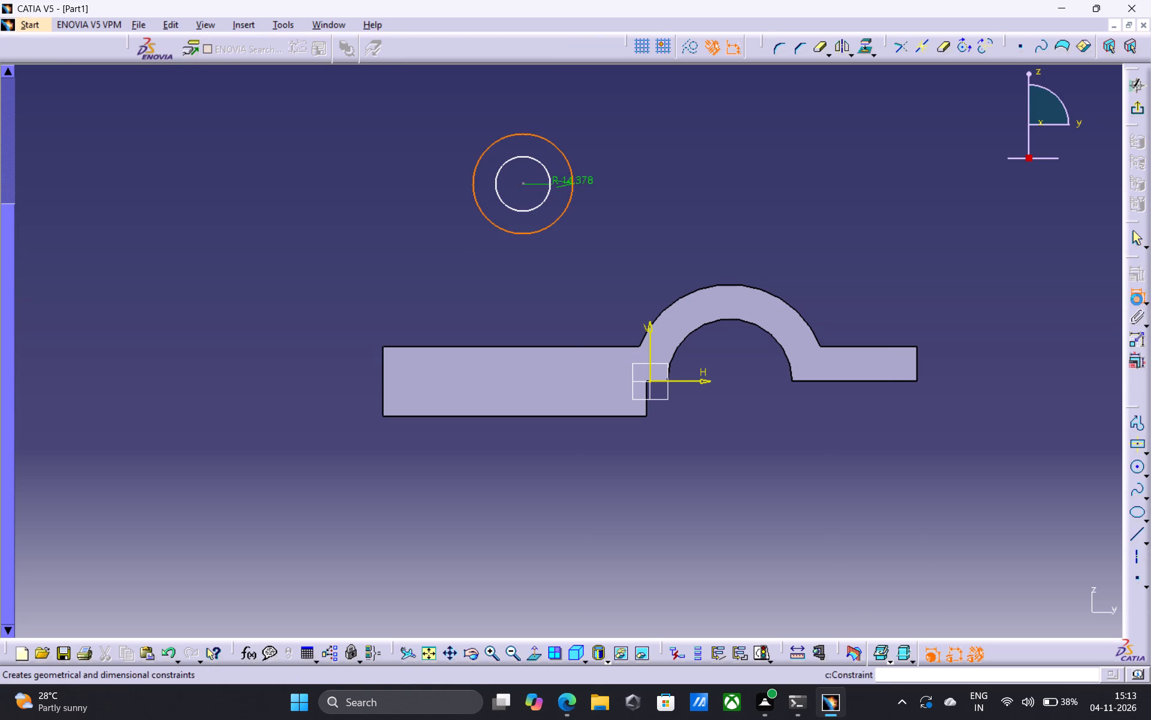
left_click(716, 122)
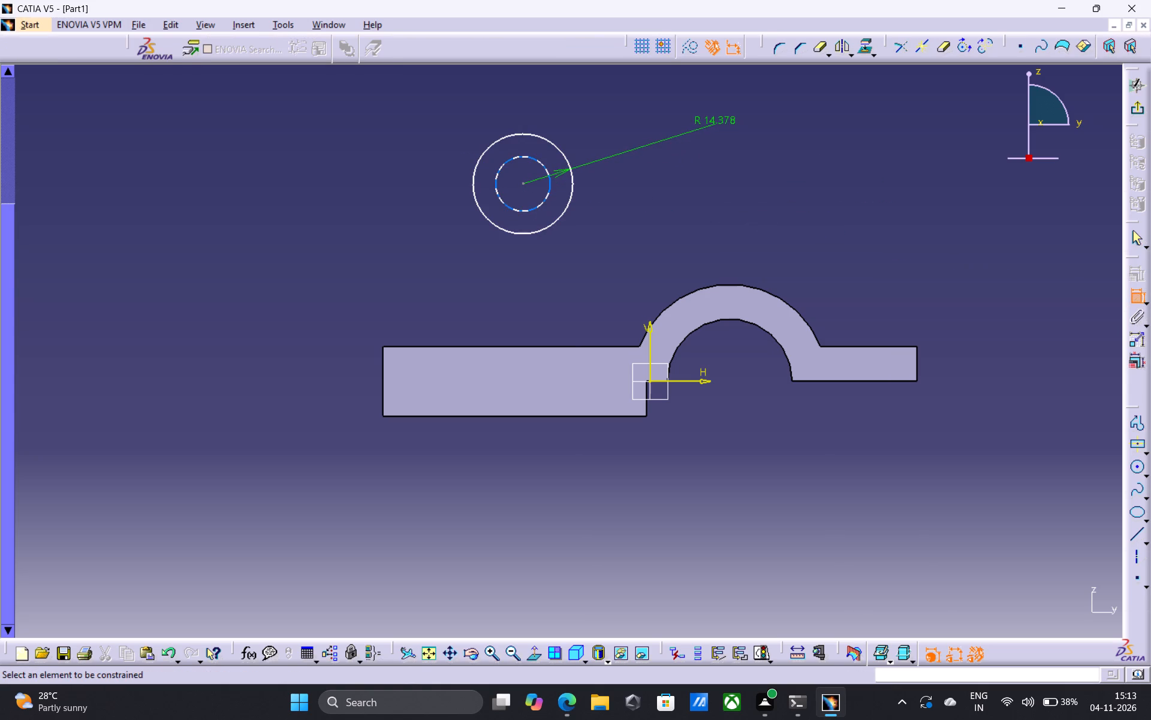
left_click(508, 160)
left_click(415, 156)
double_click(731, 118)
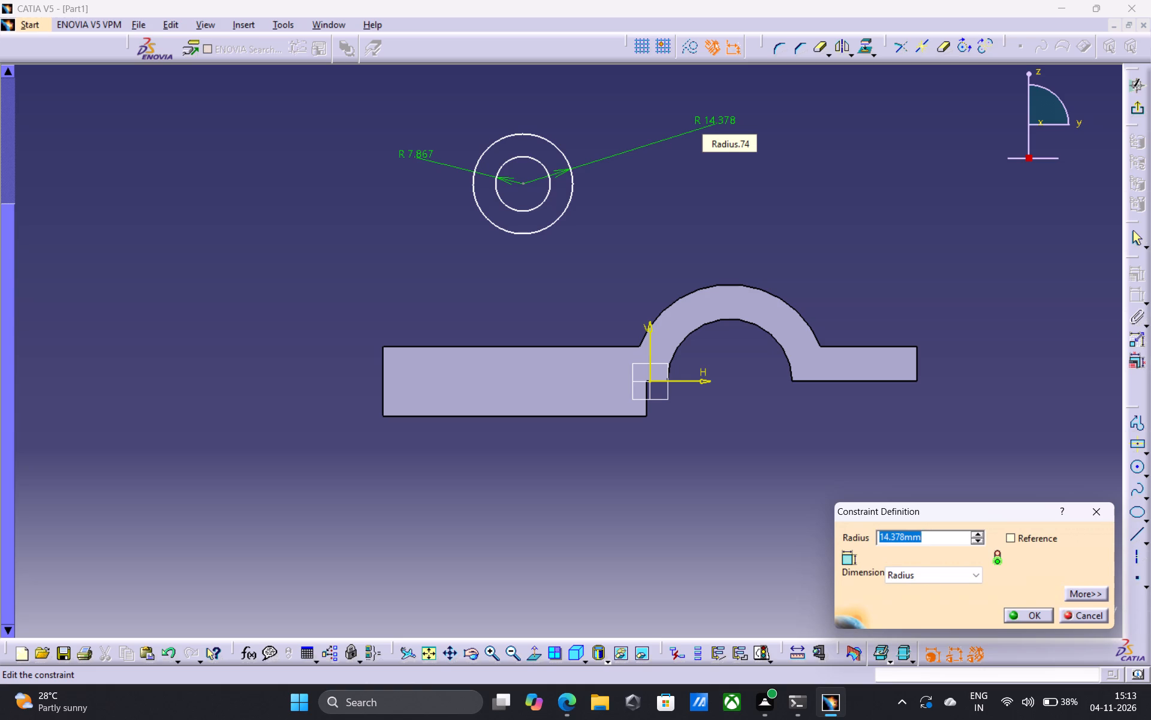
type("18")
key("Return")
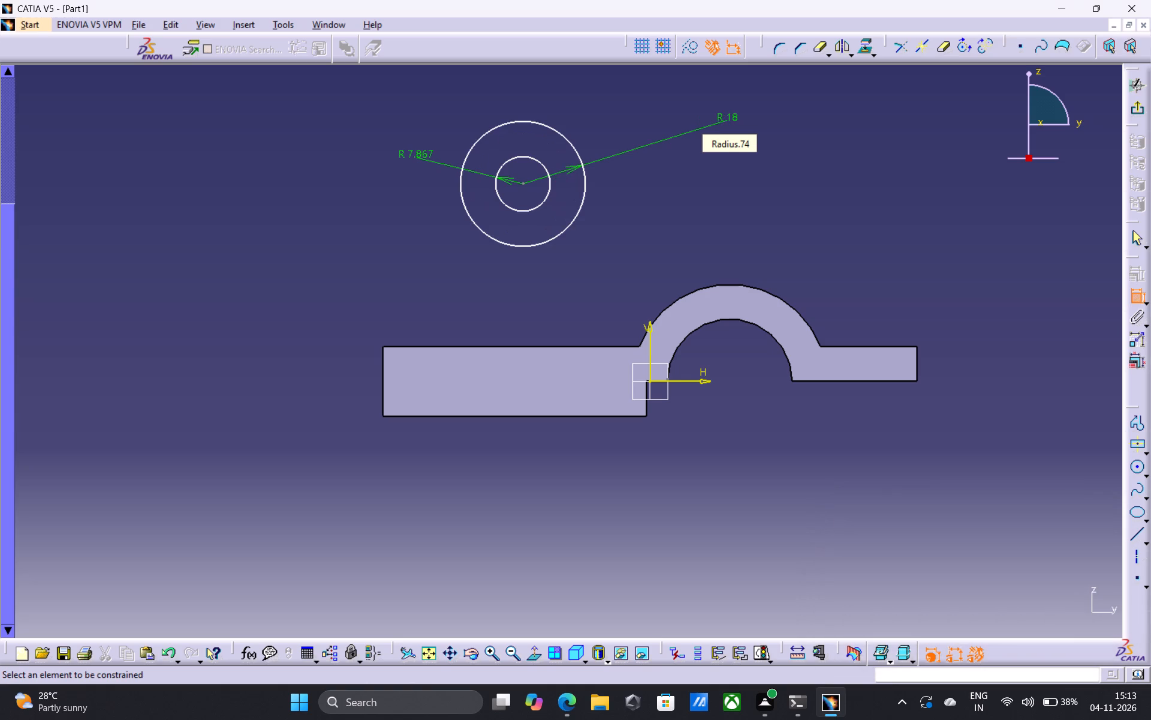
double_click(424, 148)
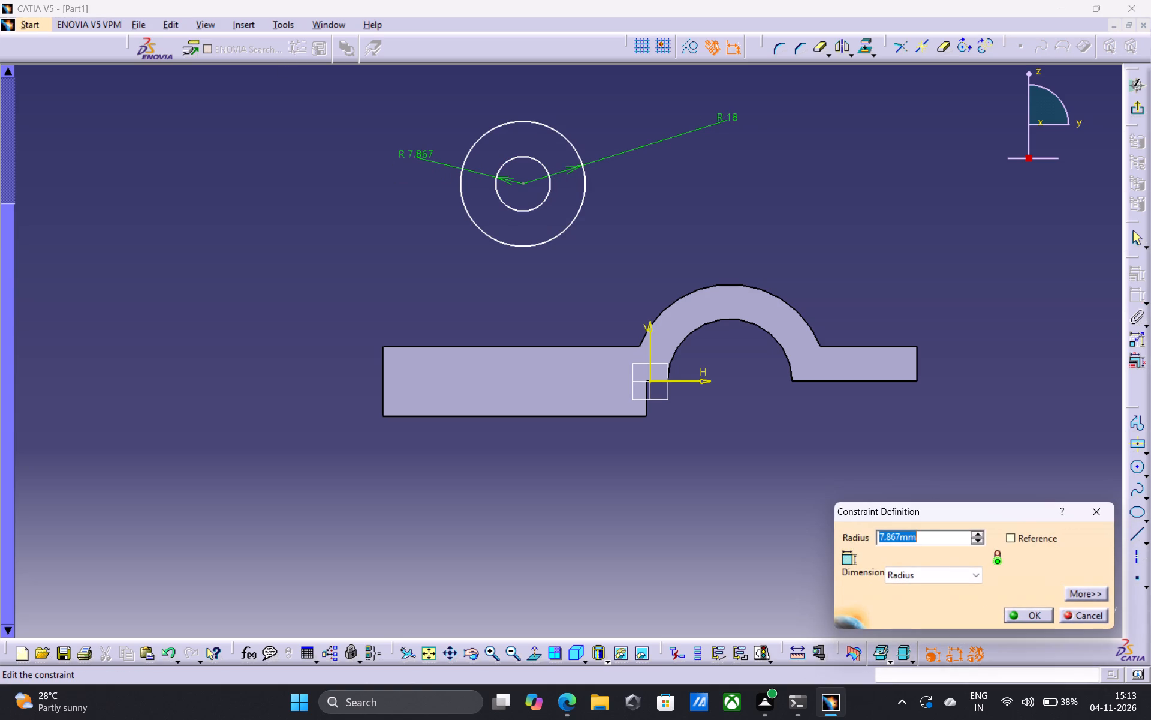
key("9")
key("Return")
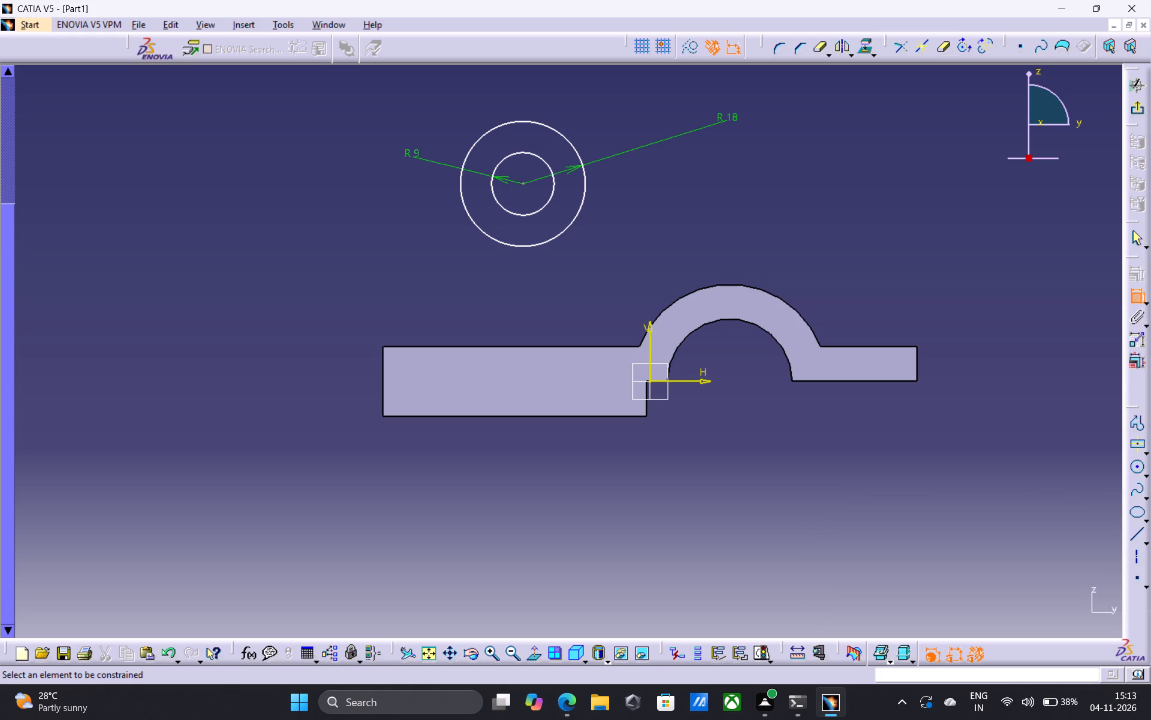
Draw a vertical line about 46 mm long from the circles' shared centre down to the thick plate's top edge.
left_click(1139, 532)
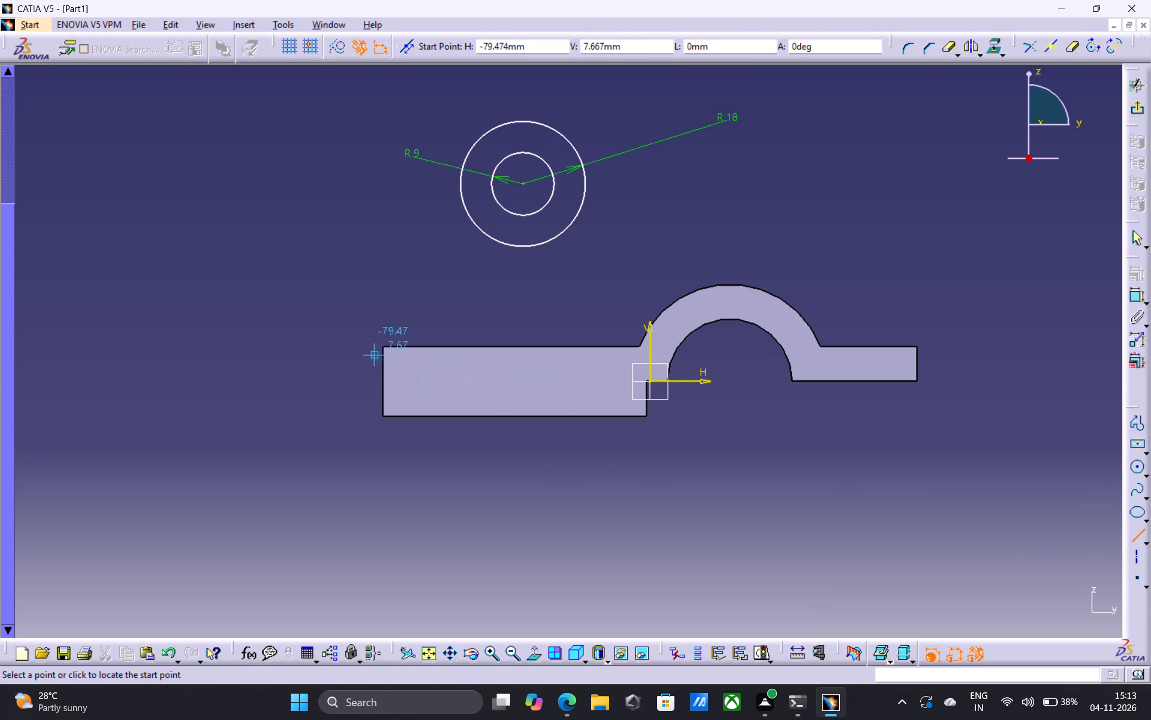
left_click(523, 184)
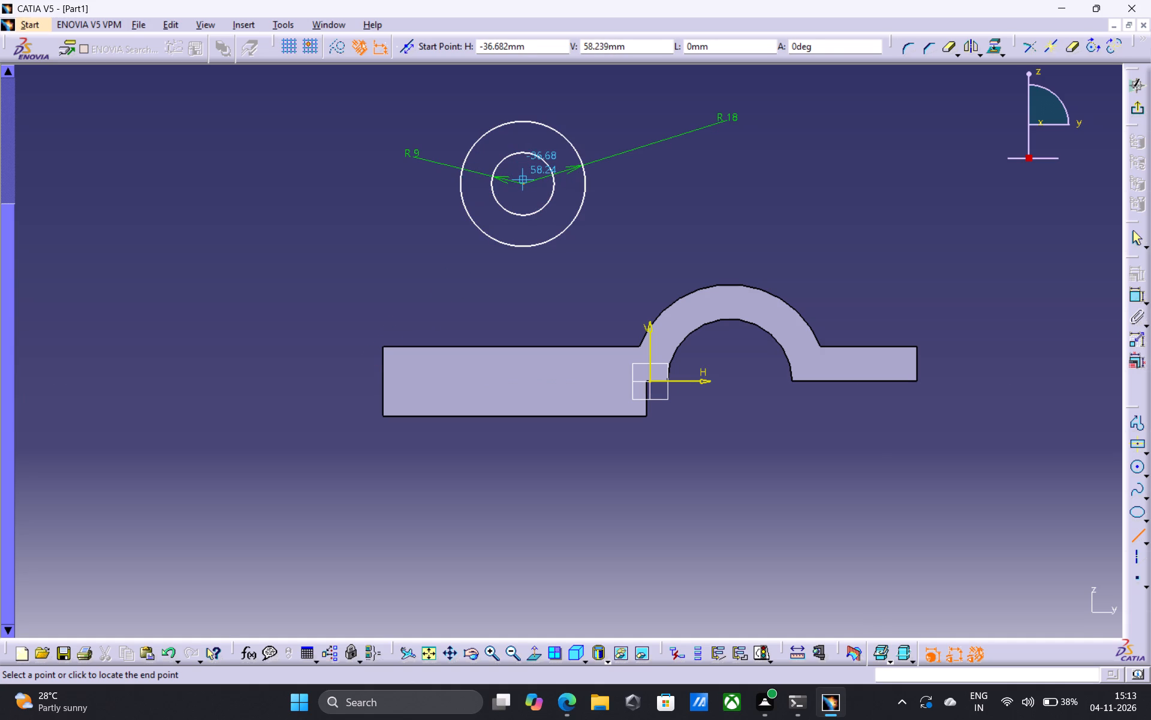
left_click(527, 346)
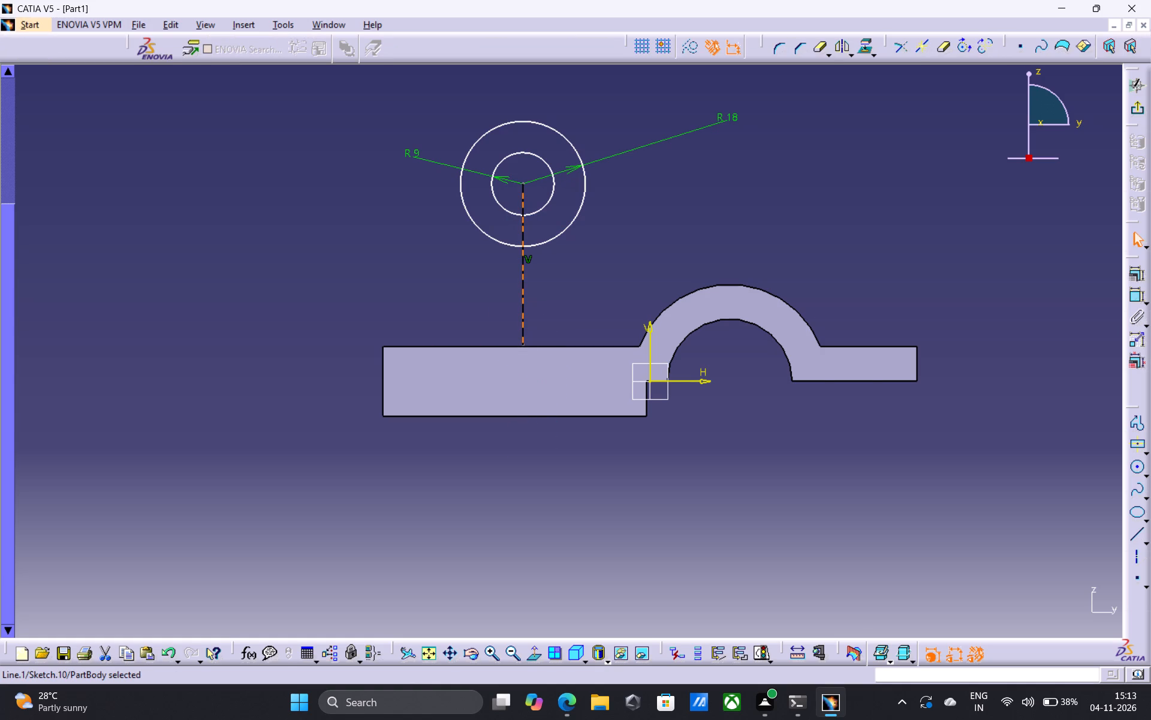
Dimension the length of the vertical line below the circles' centre and set it to 62 mm.
left_click(1134, 295)
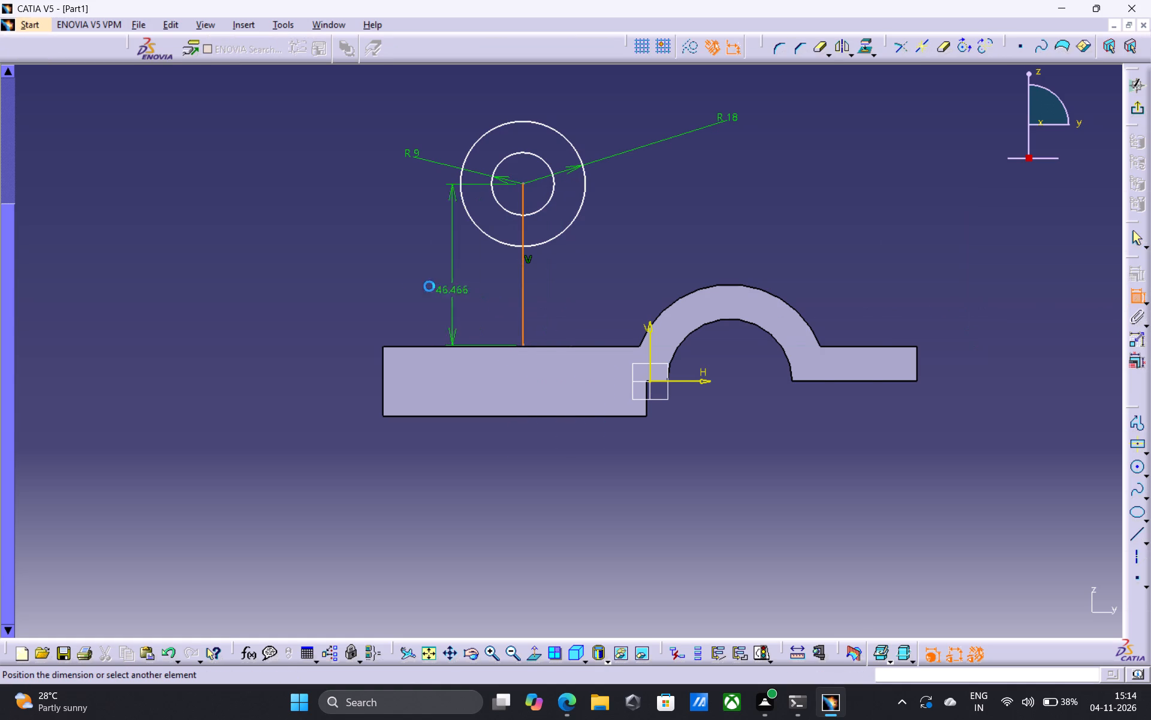
left_click(313, 275)
left_click(305, 271)
left_click(305, 271)
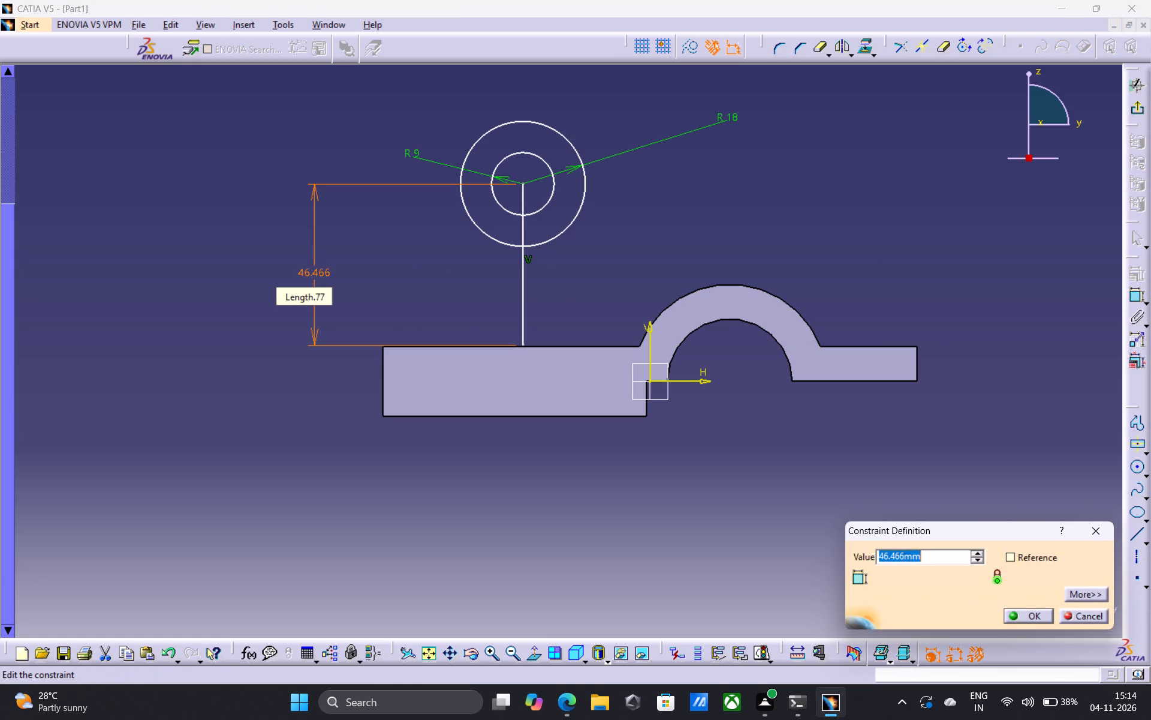
type("62")
key("Return")
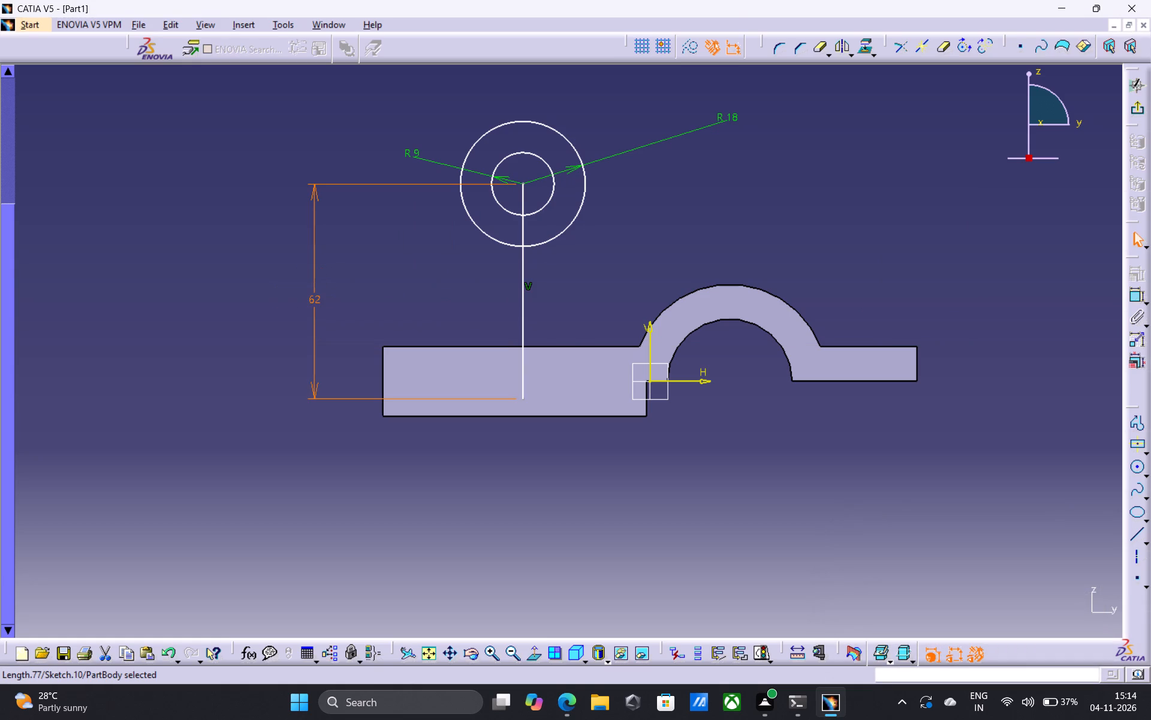
Move the concentric circles with their vertical line so the line's lower end sits just above the thick plate section's top edge.
left_click_drag(523, 308, 526, 219)
middle_click_drag(601, 200, 601, 347)
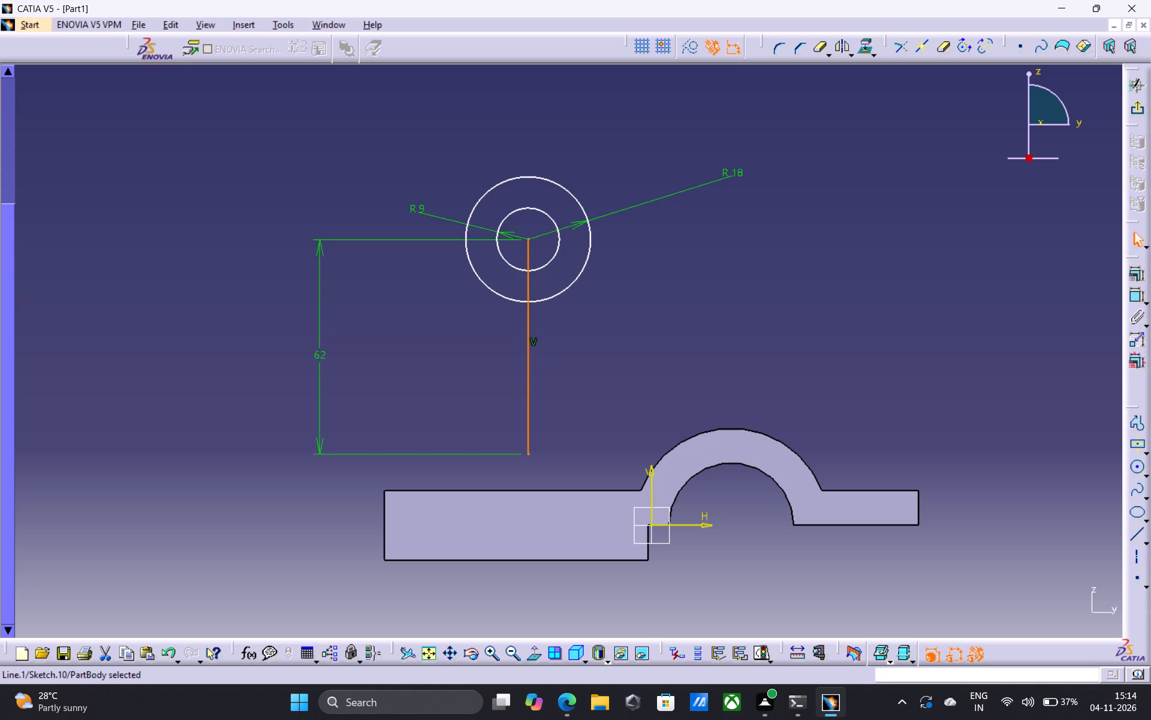
middle_click_drag(530, 212, 493, 215)
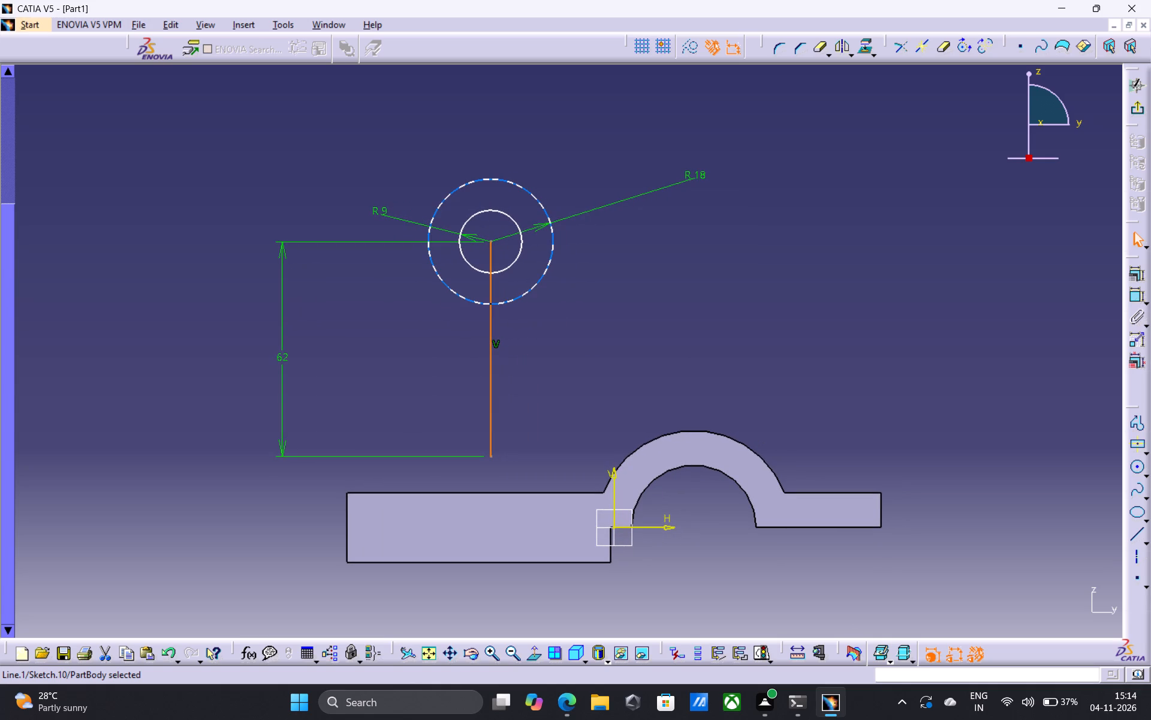
left_click_drag(490, 263, 444, 253)
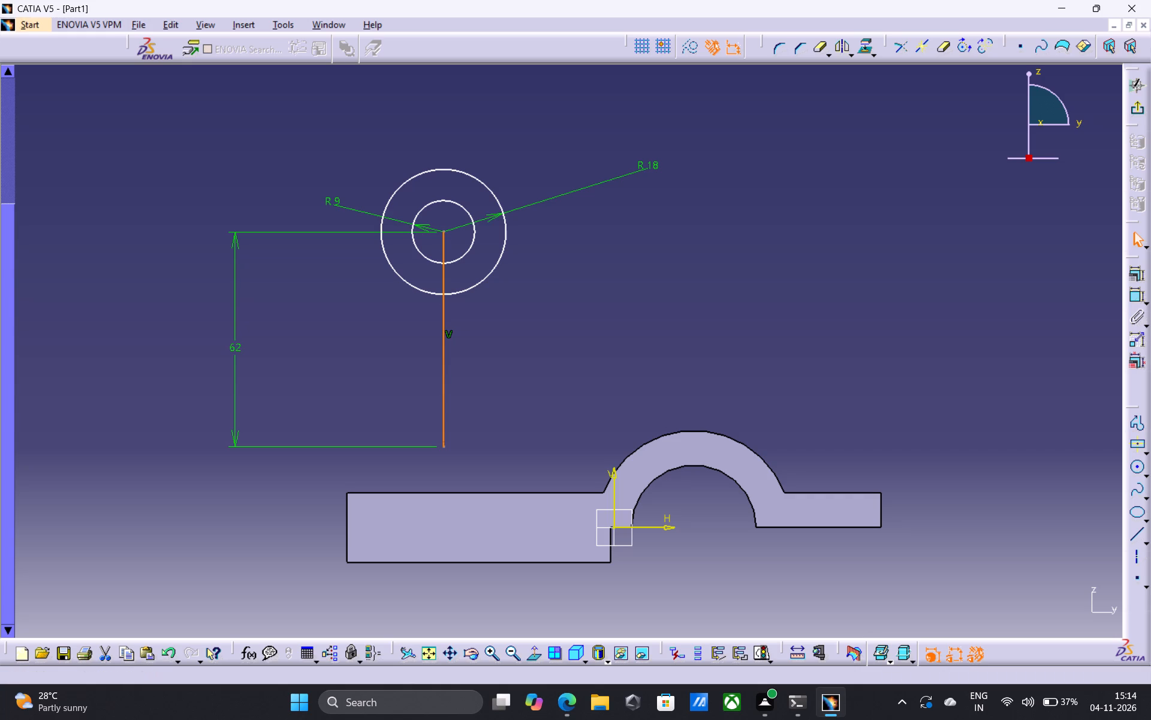
left_click_drag(442, 230, 444, 232)
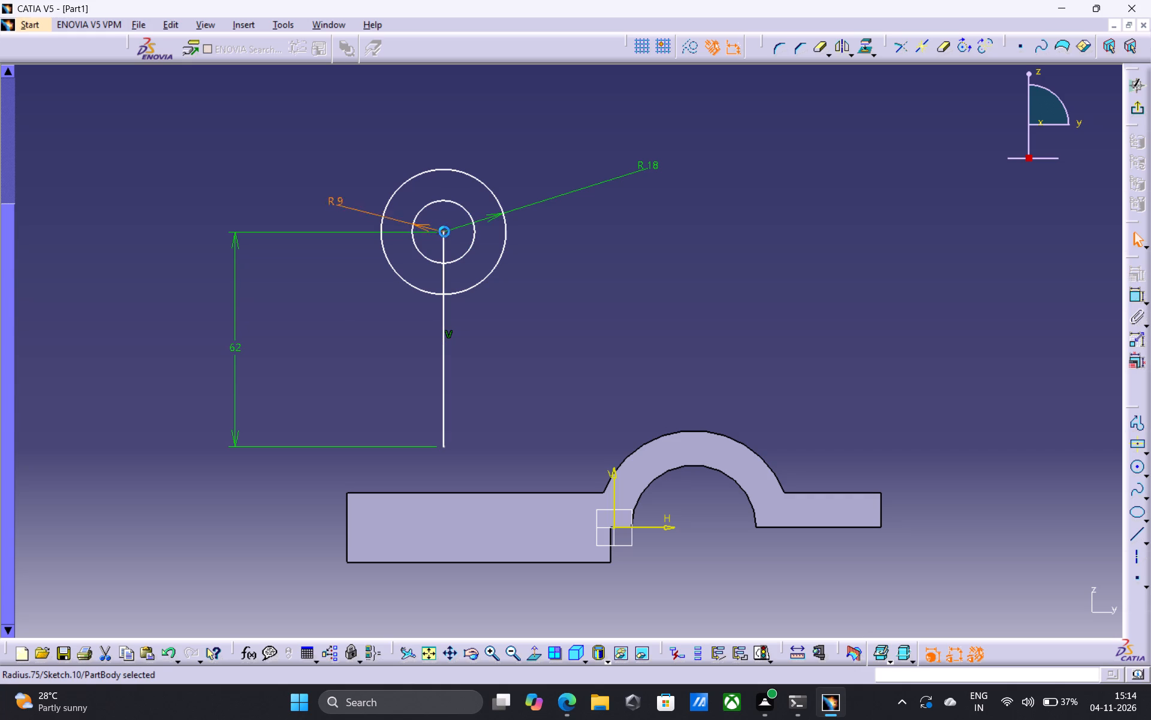
left_click_drag(444, 232, 423, 220)
left_click_drag(444, 245, 480, 284)
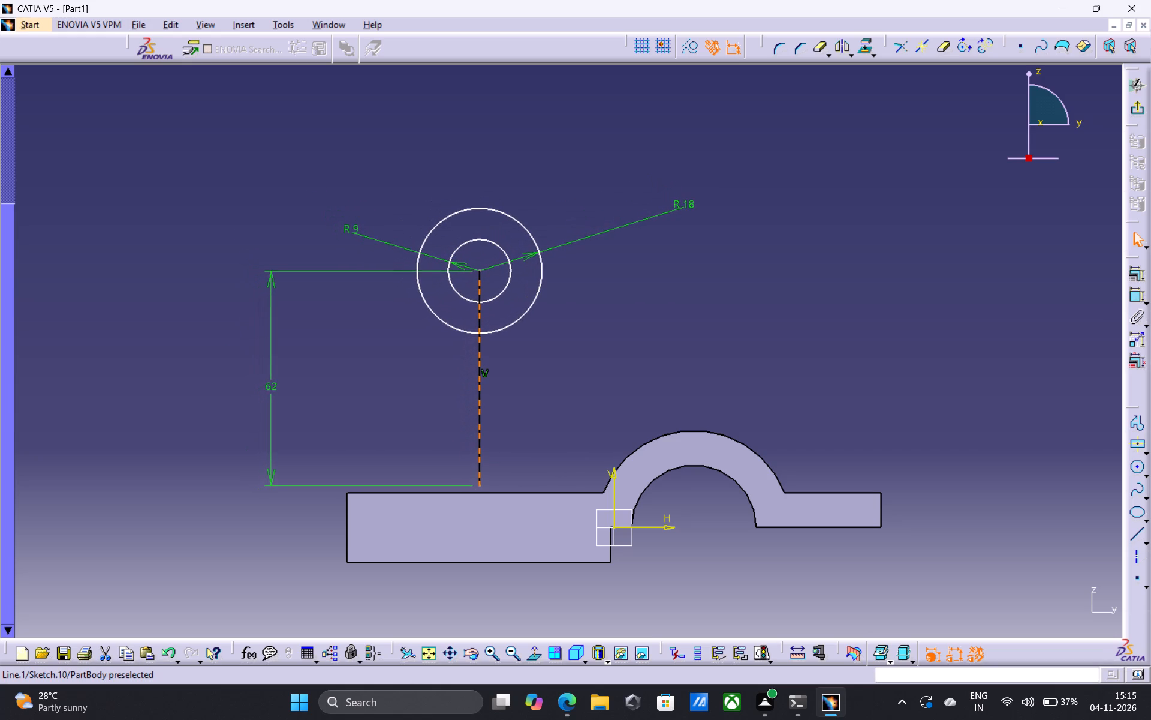
left_click_drag(480, 284, 484, 279)
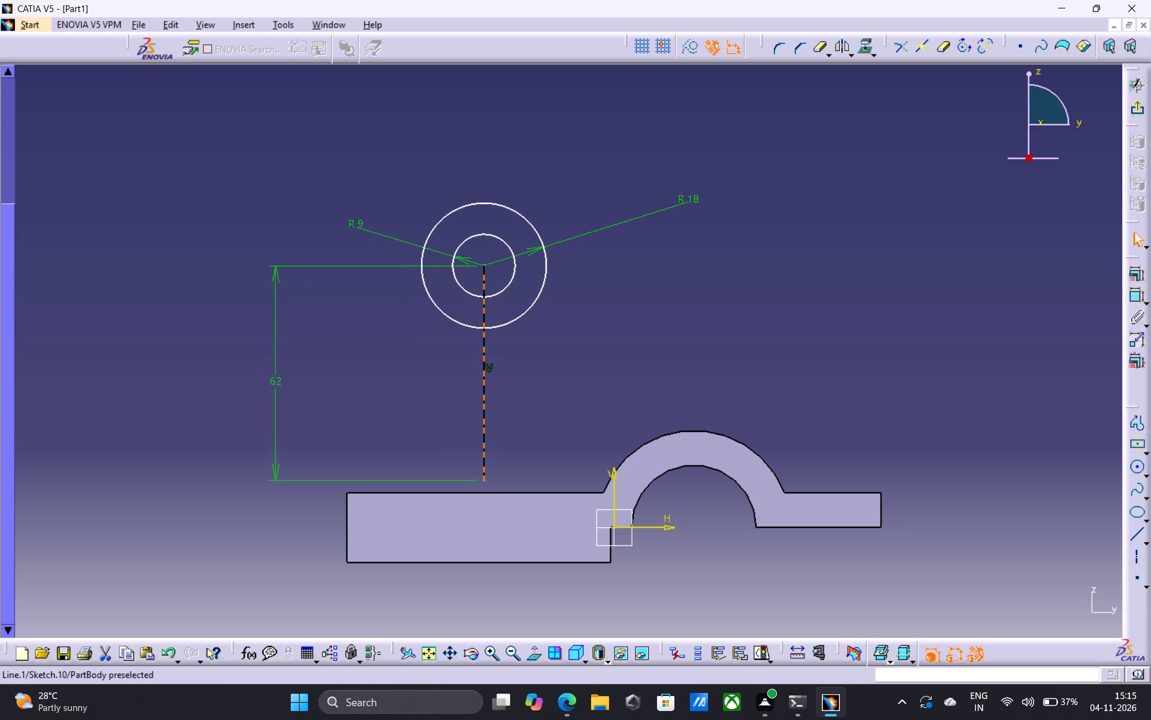
left_click_drag(484, 279, 484, 278)
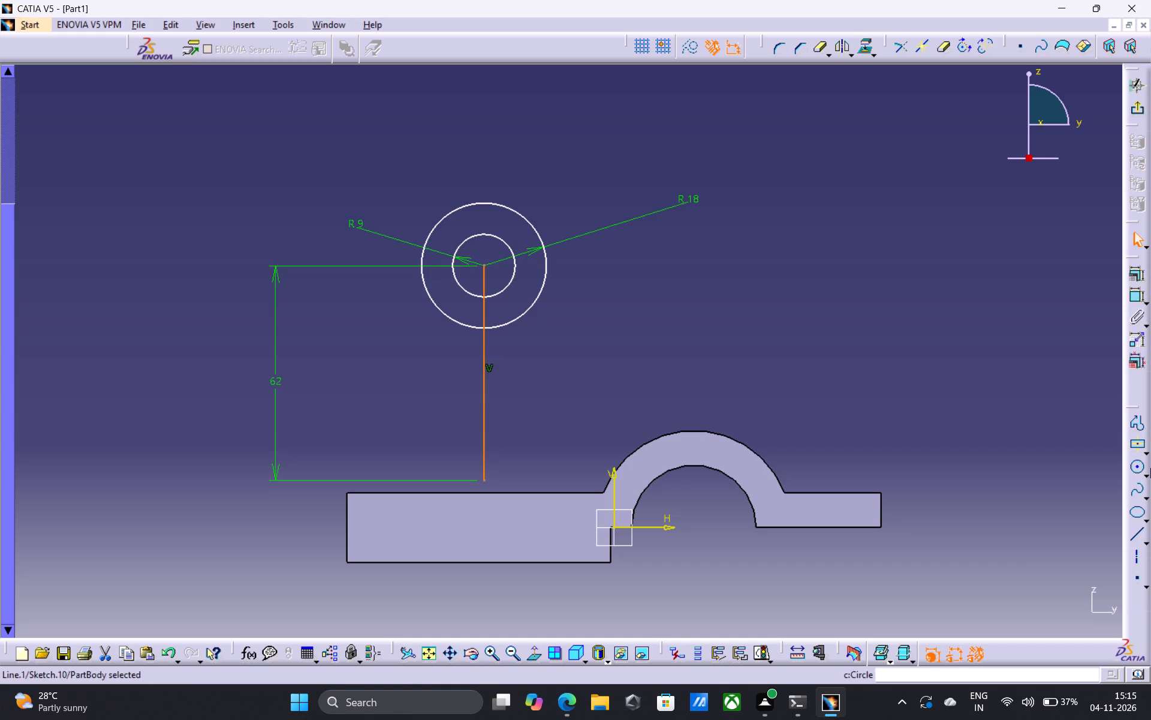
Draw a slanted line about 100 mm long beside the outer circle, running down and outward past the thick section's outer end.
left_click(1138, 538)
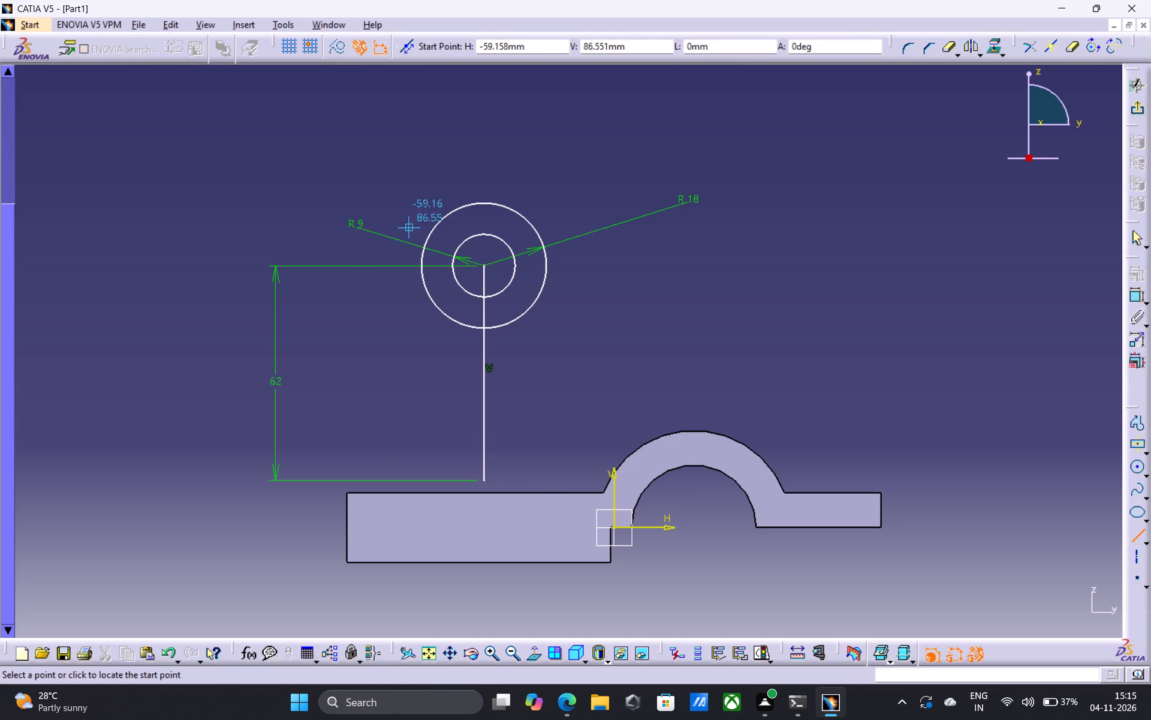
left_click_drag(417, 206, 276, 492)
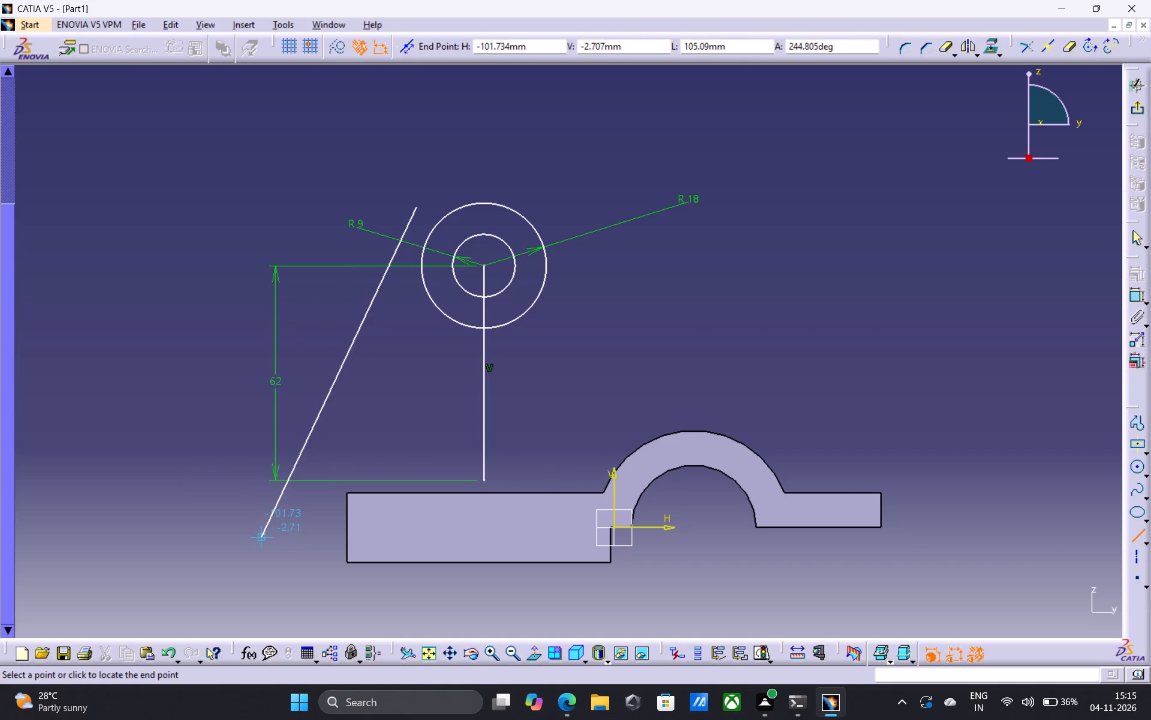
left_click(279, 533)
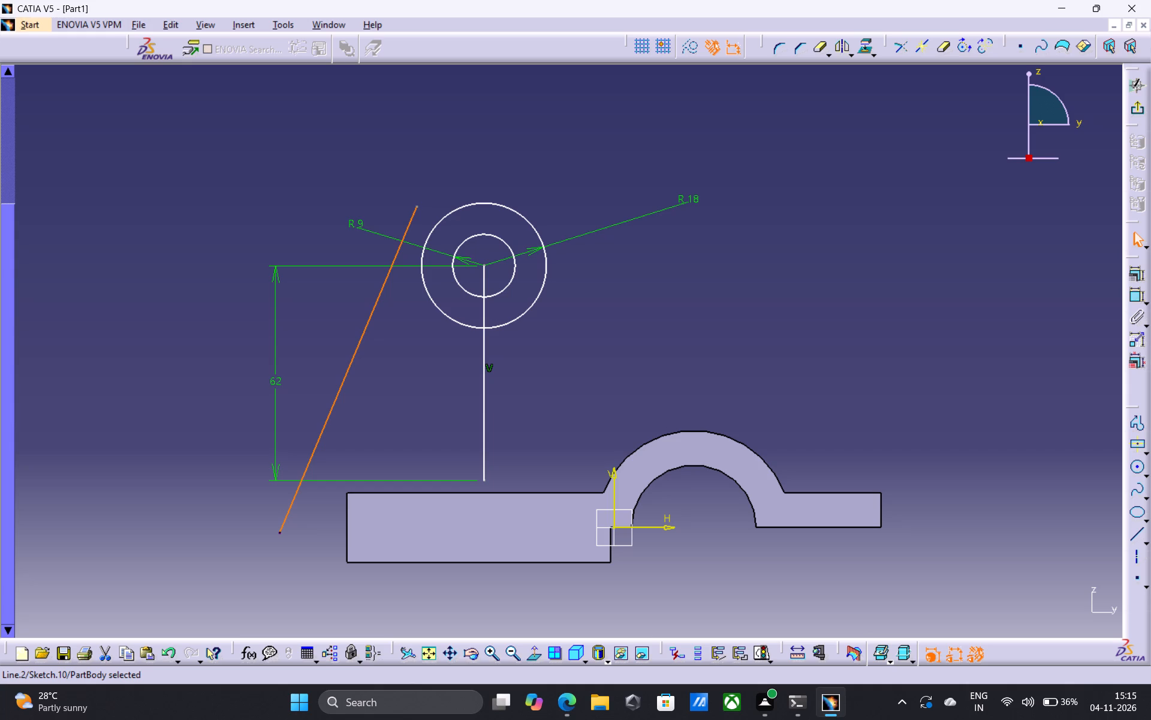
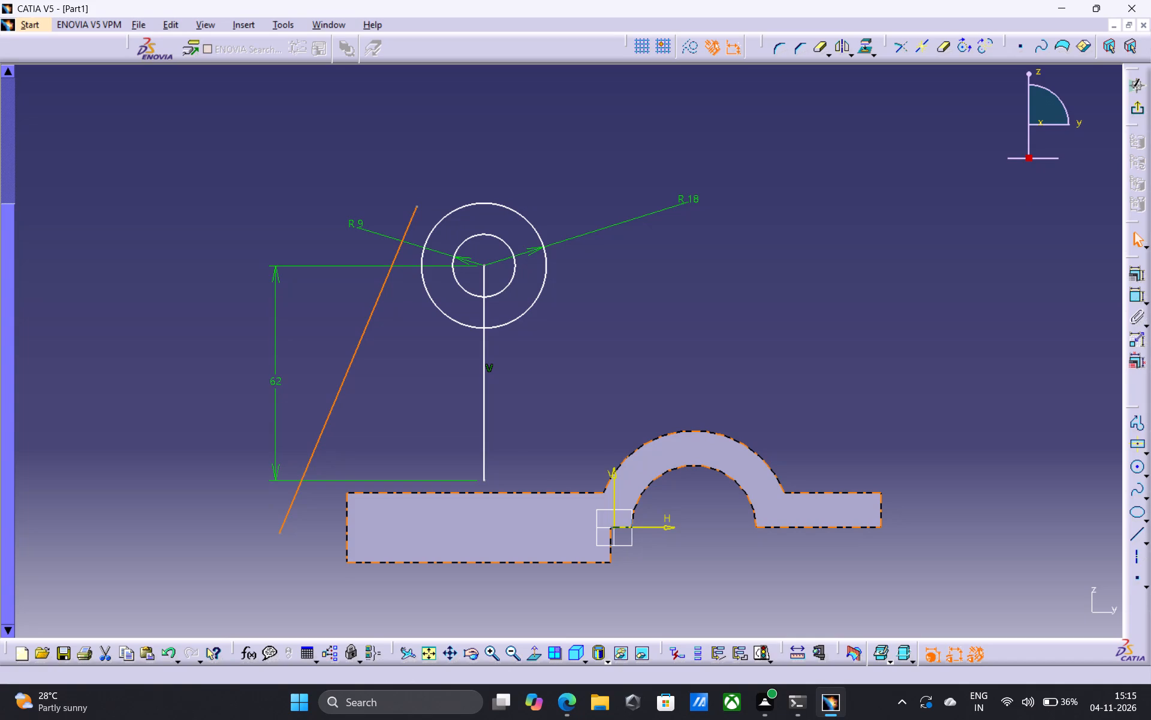
Apply a coincidence constraint between the vertical line's lower endpoint and the top edge of the thick plate section.
left_click(483, 476)
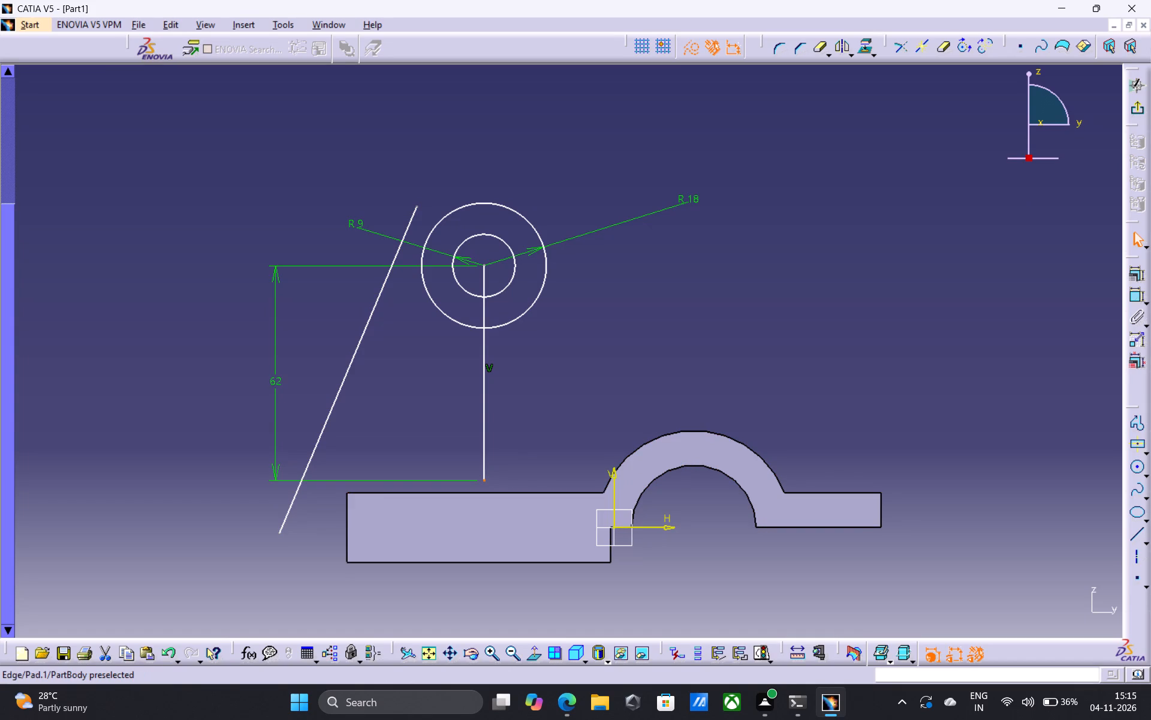
left_click(491, 491, "ctrl")
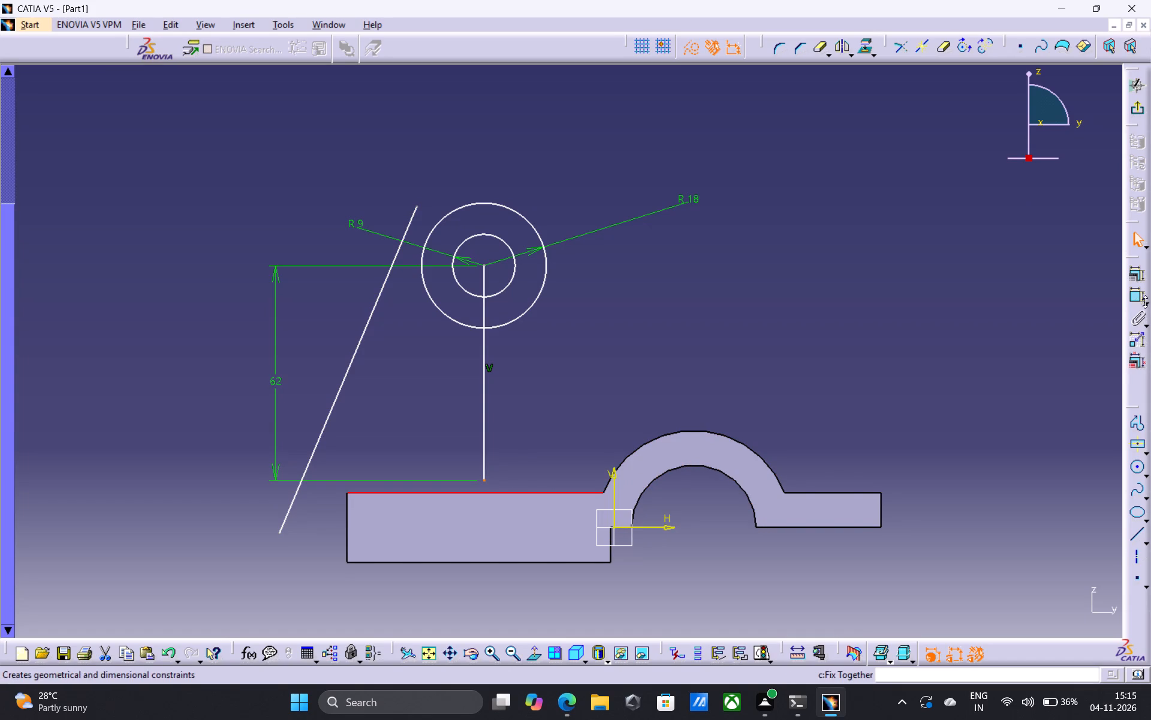
left_click(1138, 274)
left_click(1037, 473)
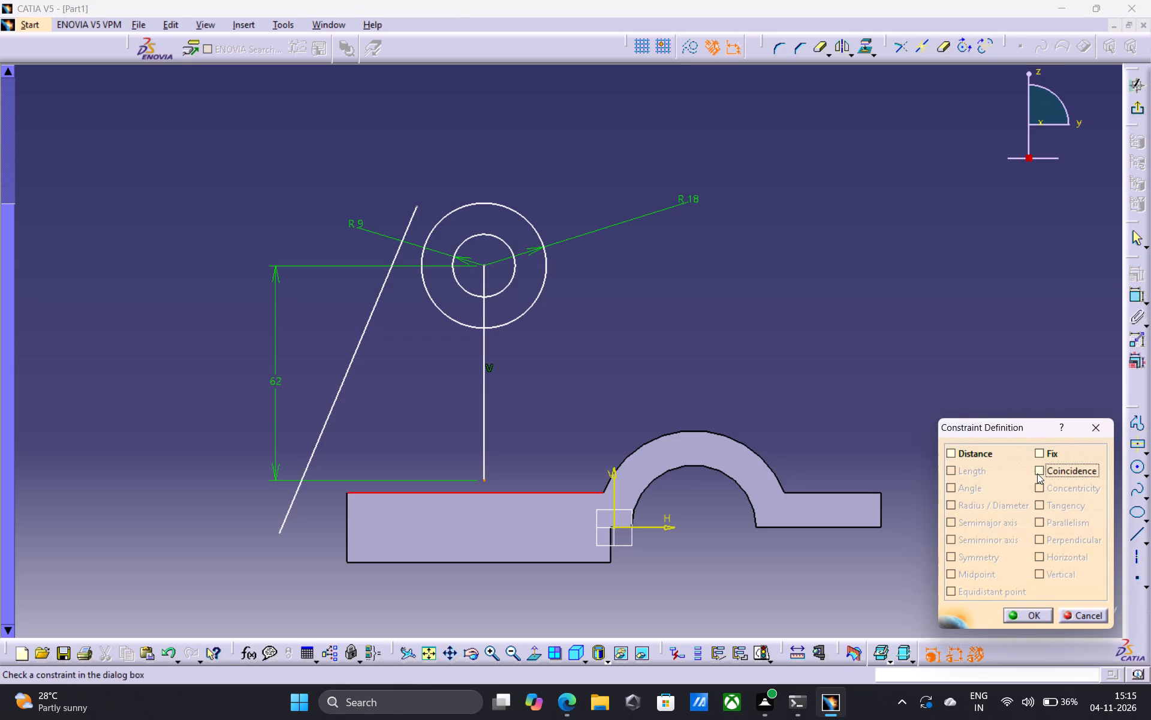
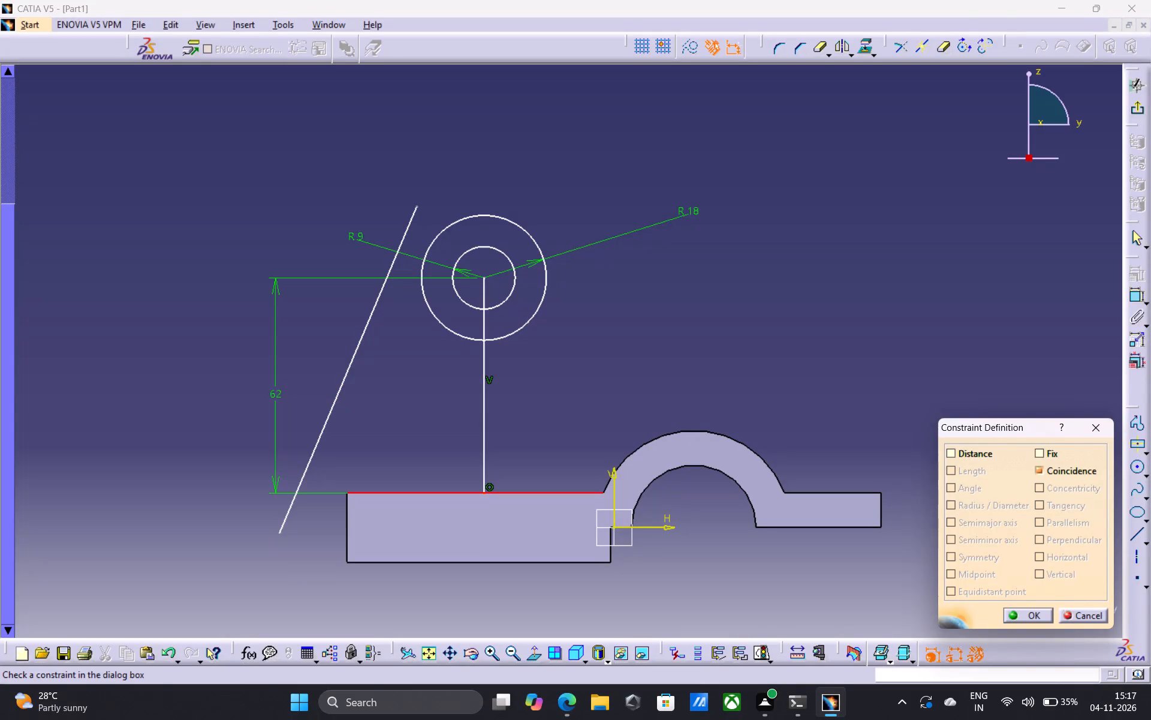
Accept the coincidence constraint between the vertical line's lower endpoint and the thick plate section's top edge.
left_click(485, 438)
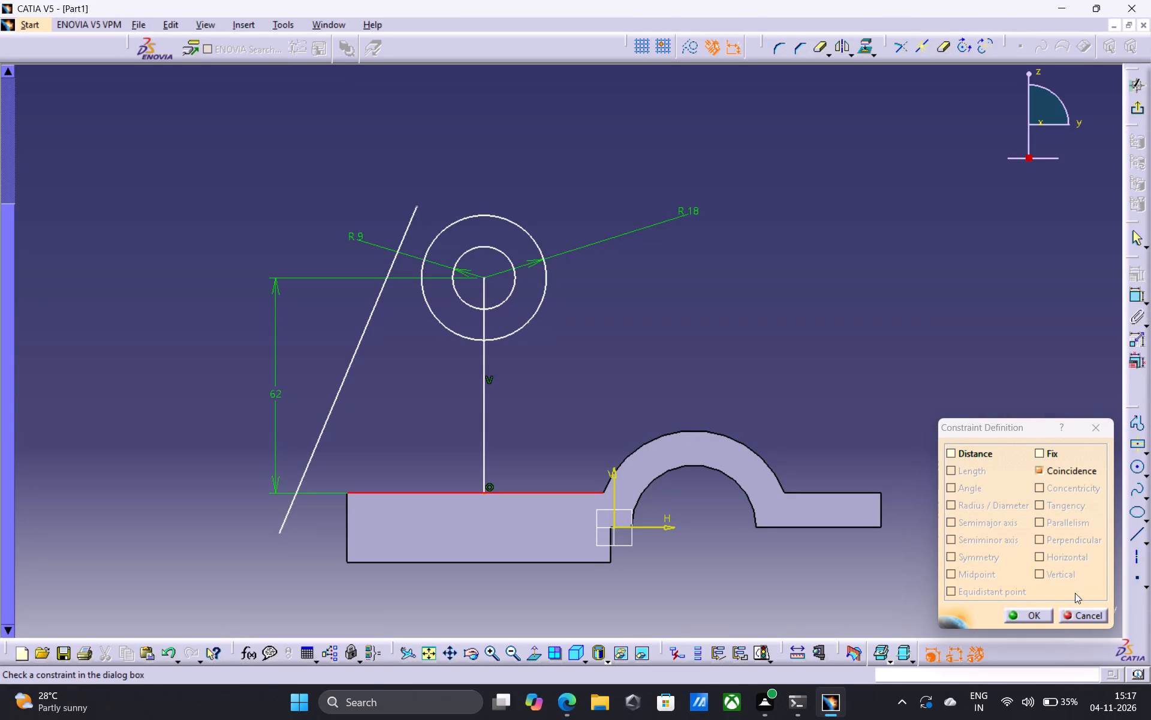
left_click(1037, 616)
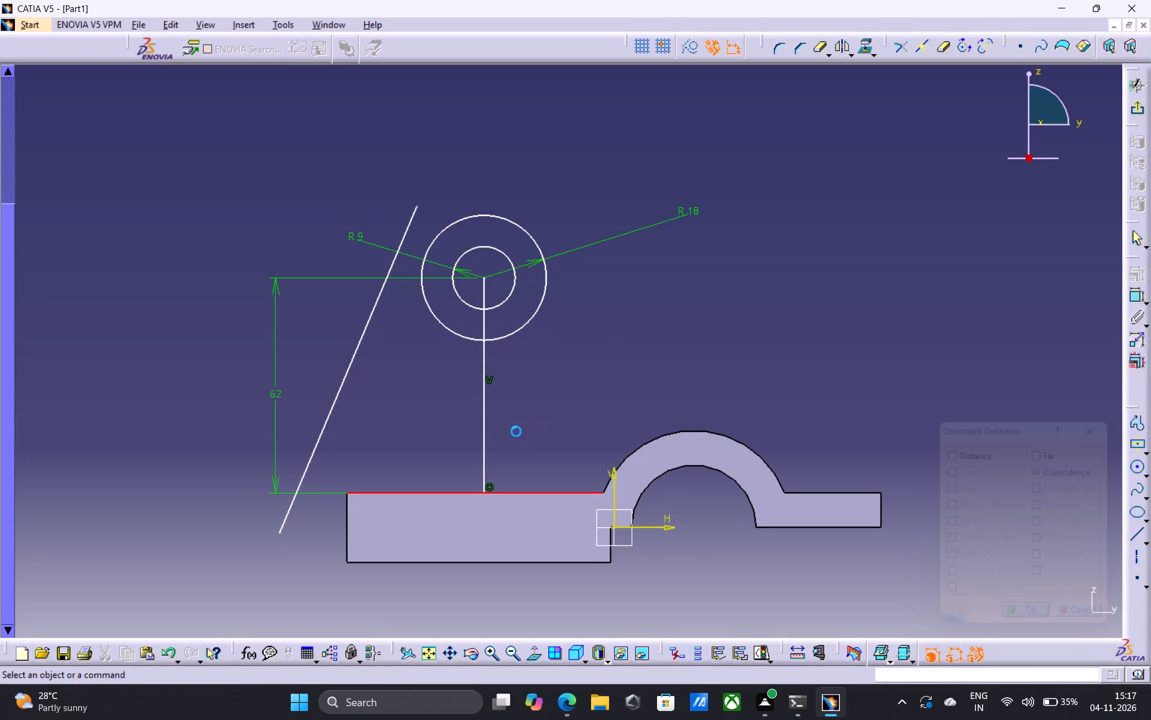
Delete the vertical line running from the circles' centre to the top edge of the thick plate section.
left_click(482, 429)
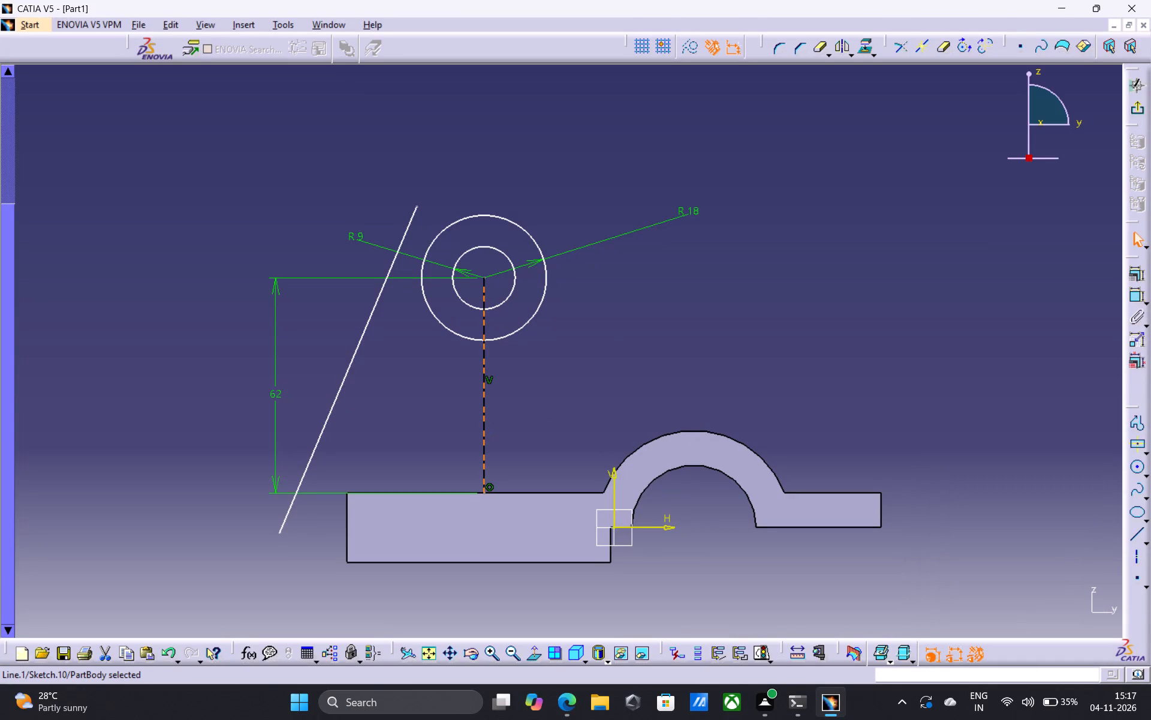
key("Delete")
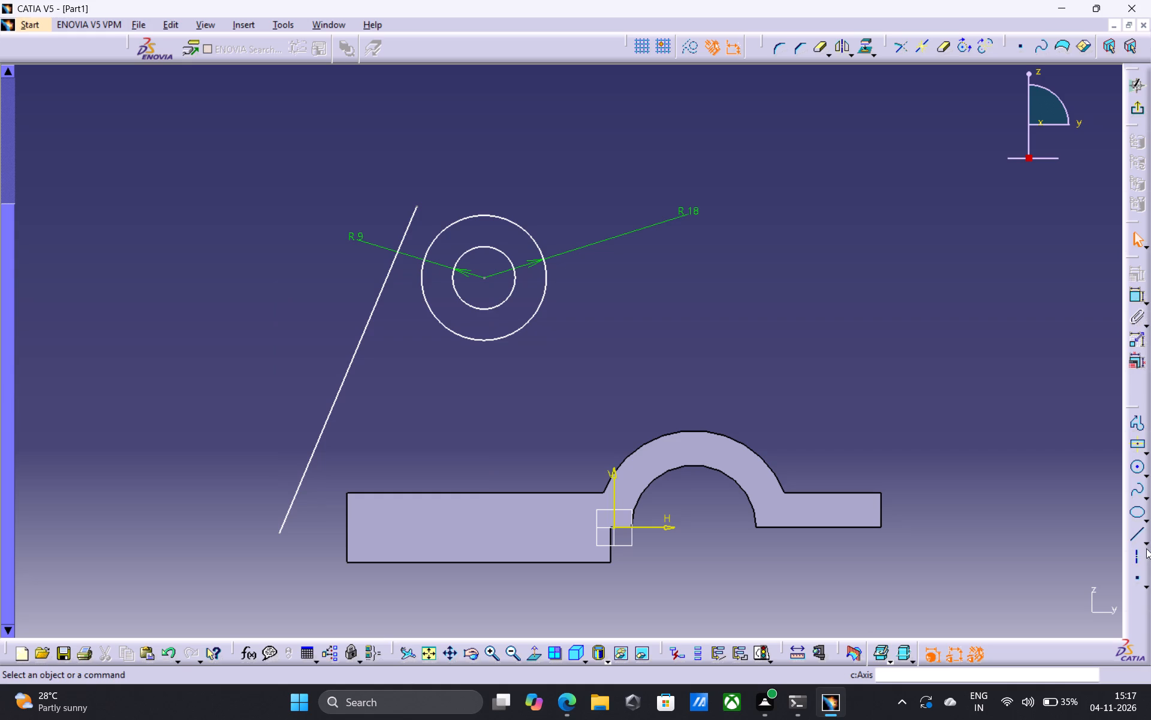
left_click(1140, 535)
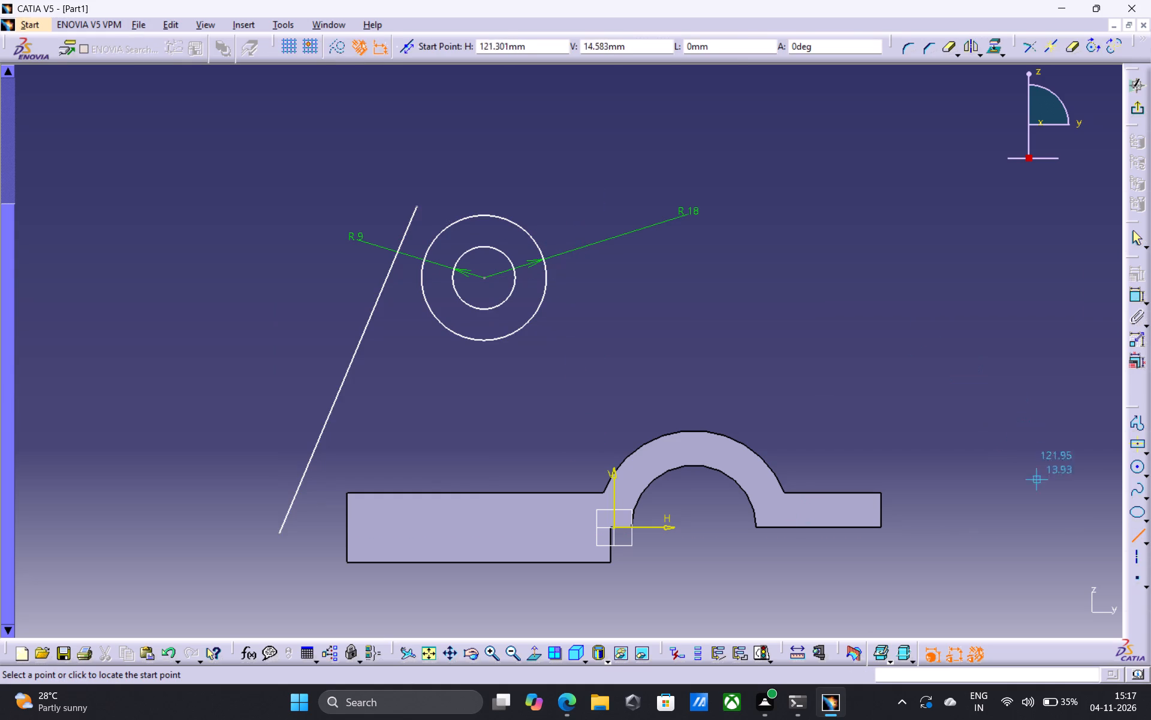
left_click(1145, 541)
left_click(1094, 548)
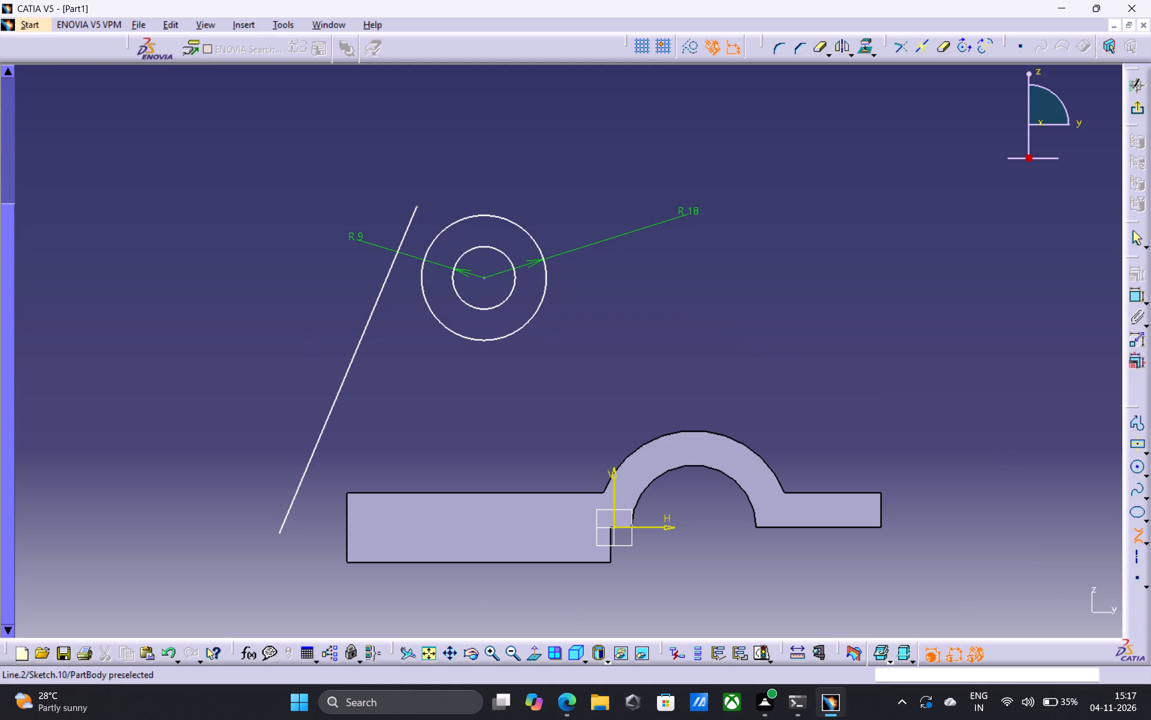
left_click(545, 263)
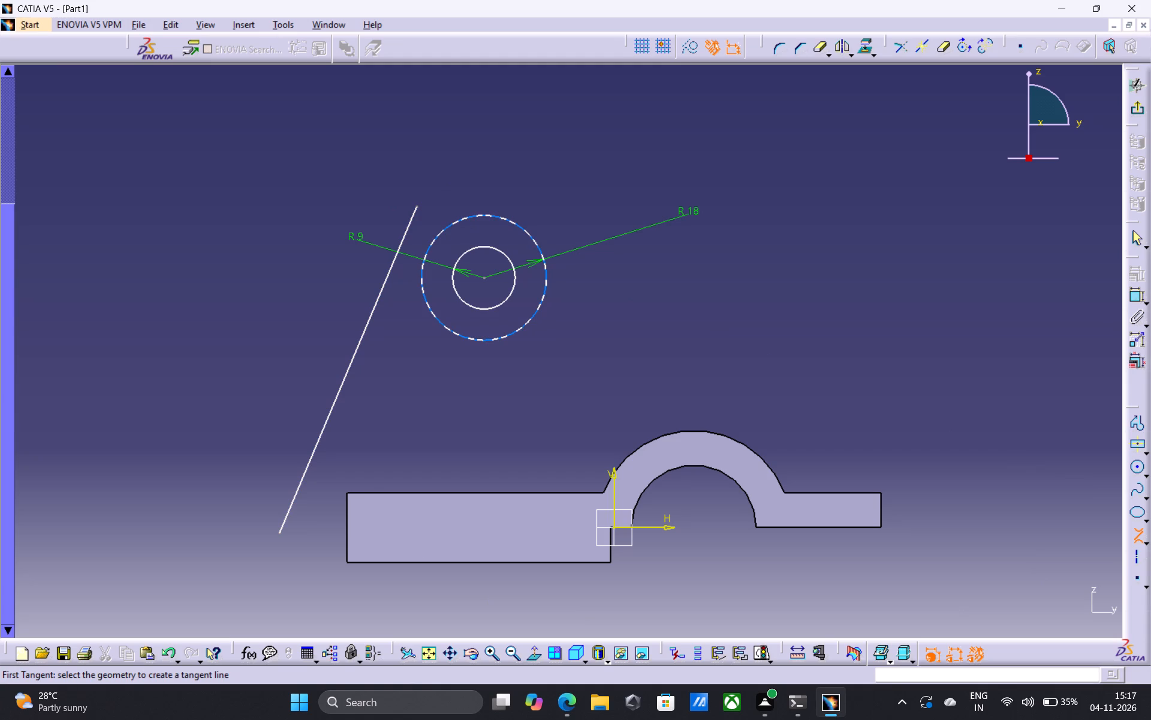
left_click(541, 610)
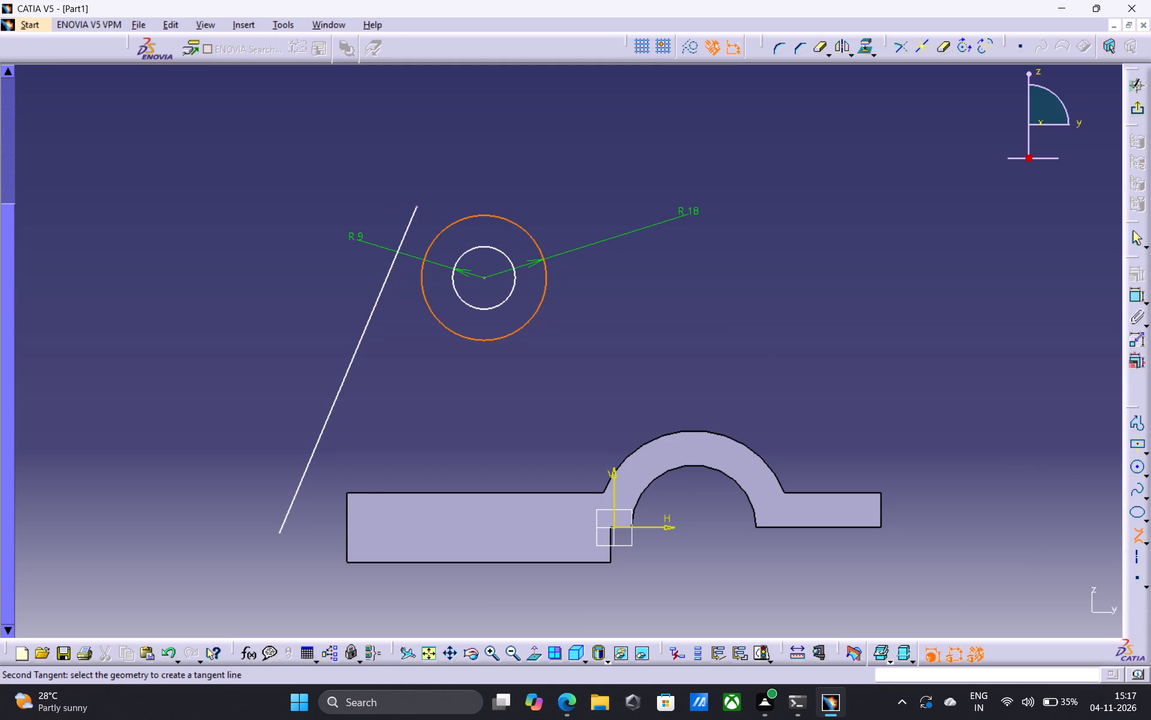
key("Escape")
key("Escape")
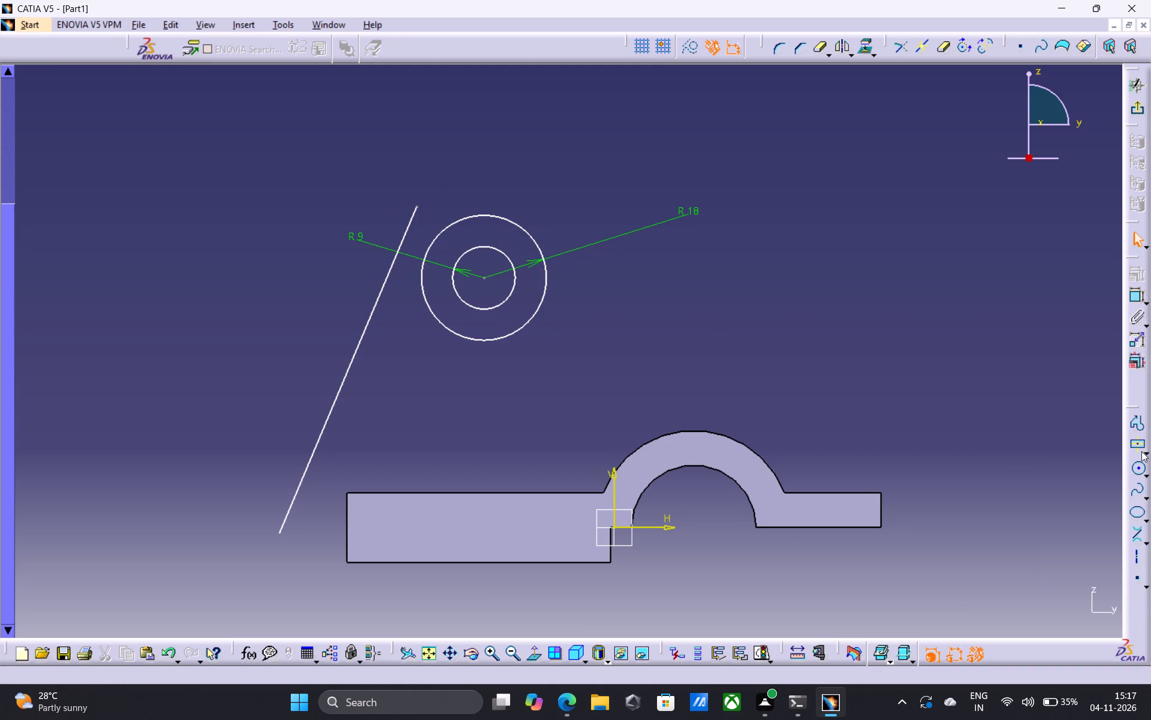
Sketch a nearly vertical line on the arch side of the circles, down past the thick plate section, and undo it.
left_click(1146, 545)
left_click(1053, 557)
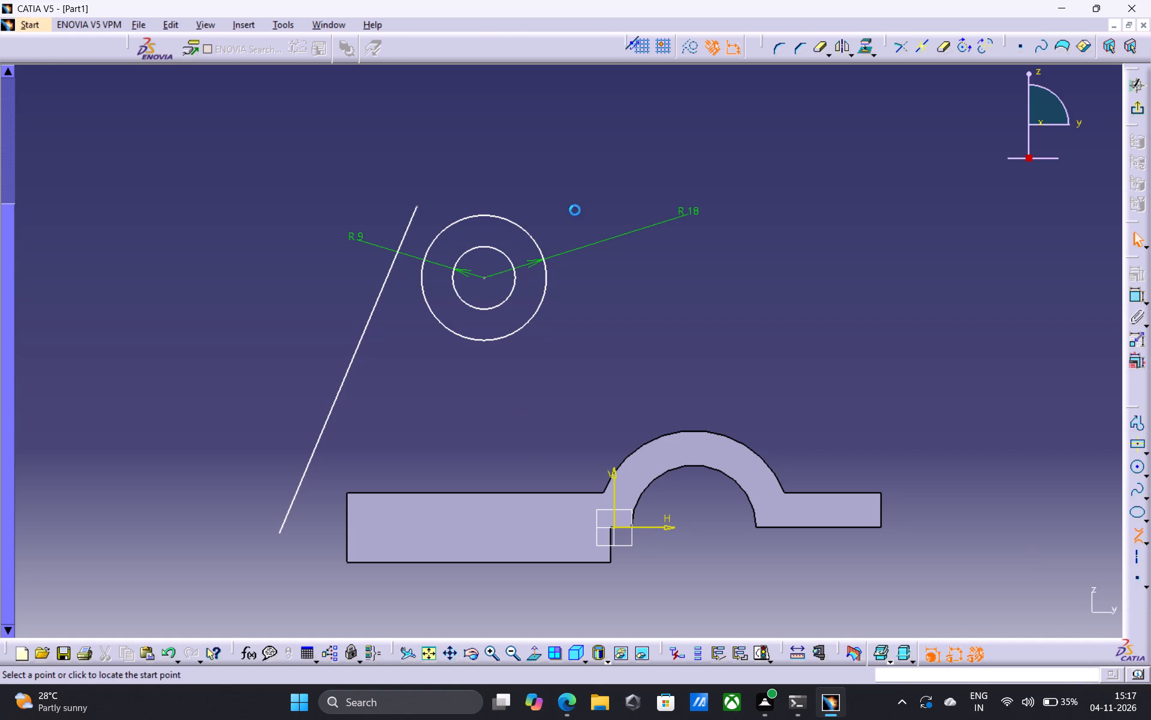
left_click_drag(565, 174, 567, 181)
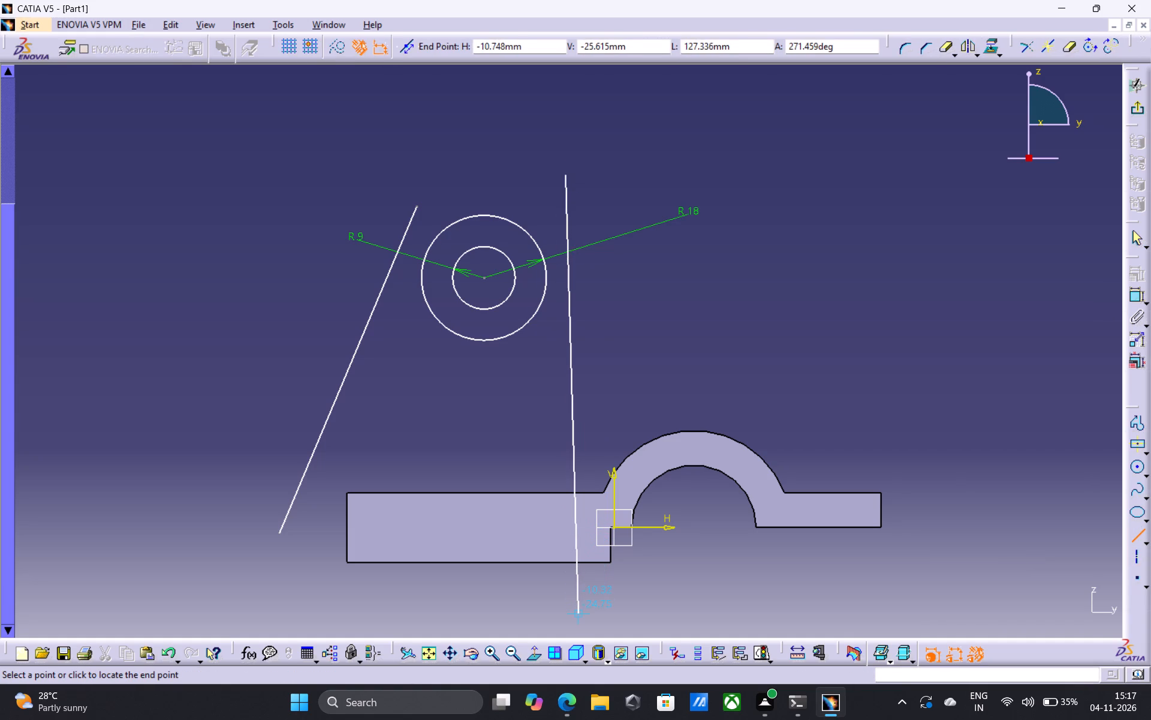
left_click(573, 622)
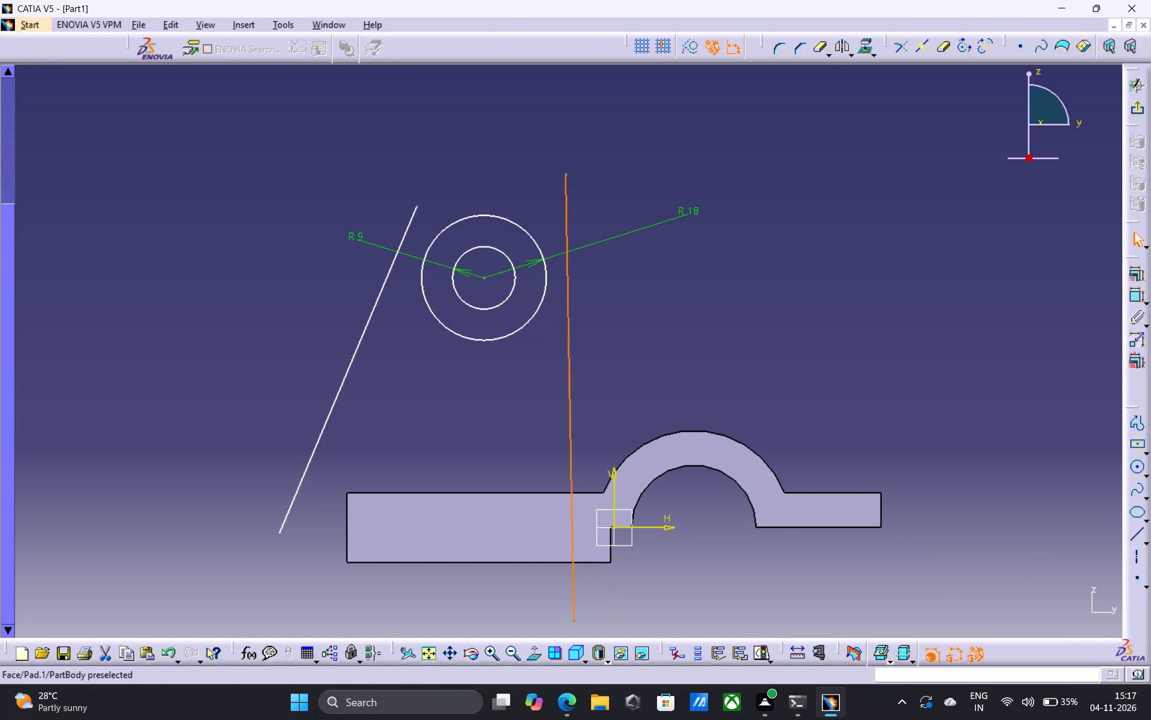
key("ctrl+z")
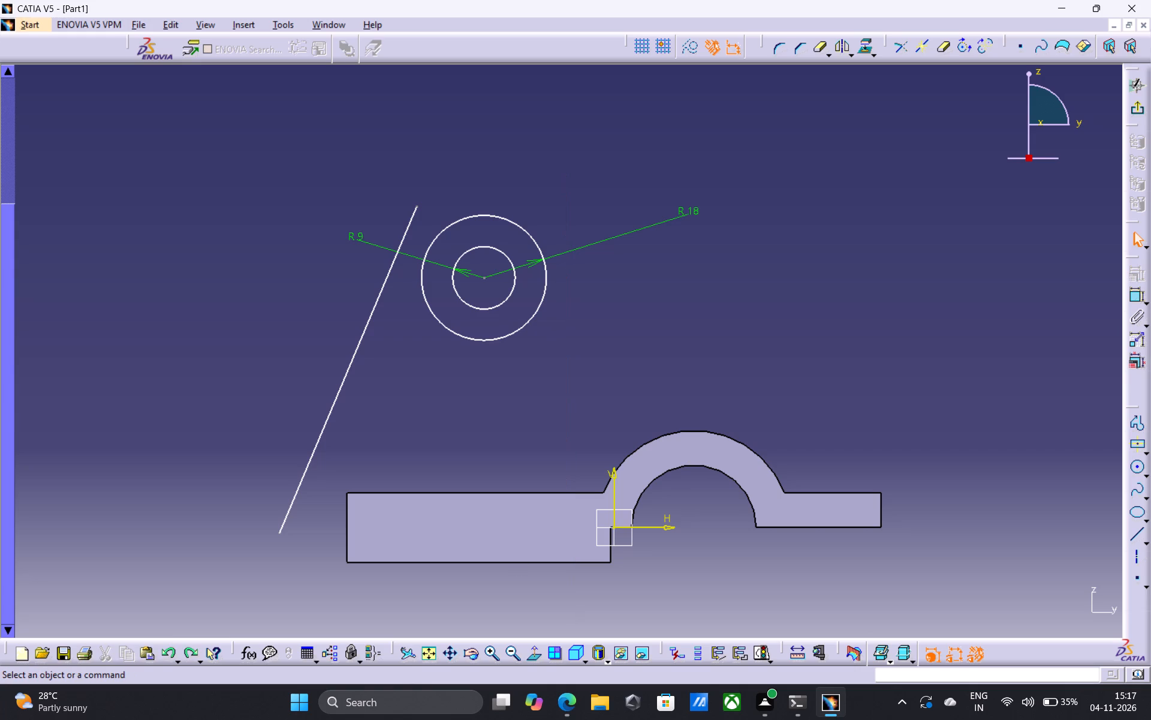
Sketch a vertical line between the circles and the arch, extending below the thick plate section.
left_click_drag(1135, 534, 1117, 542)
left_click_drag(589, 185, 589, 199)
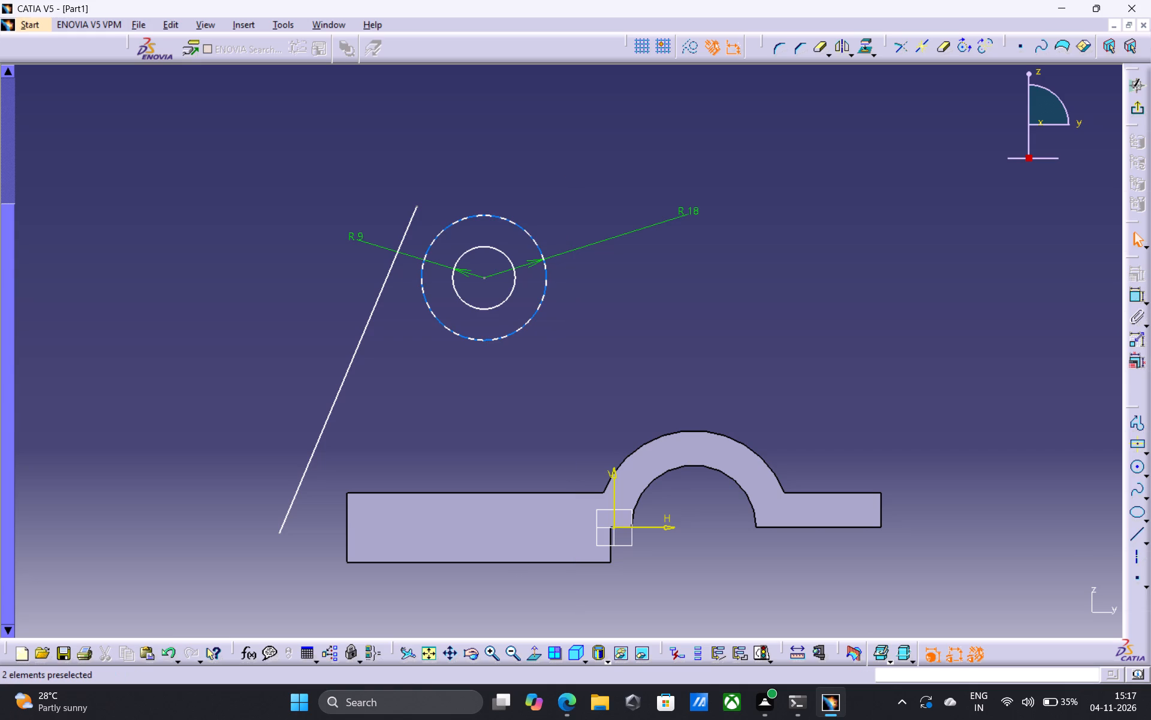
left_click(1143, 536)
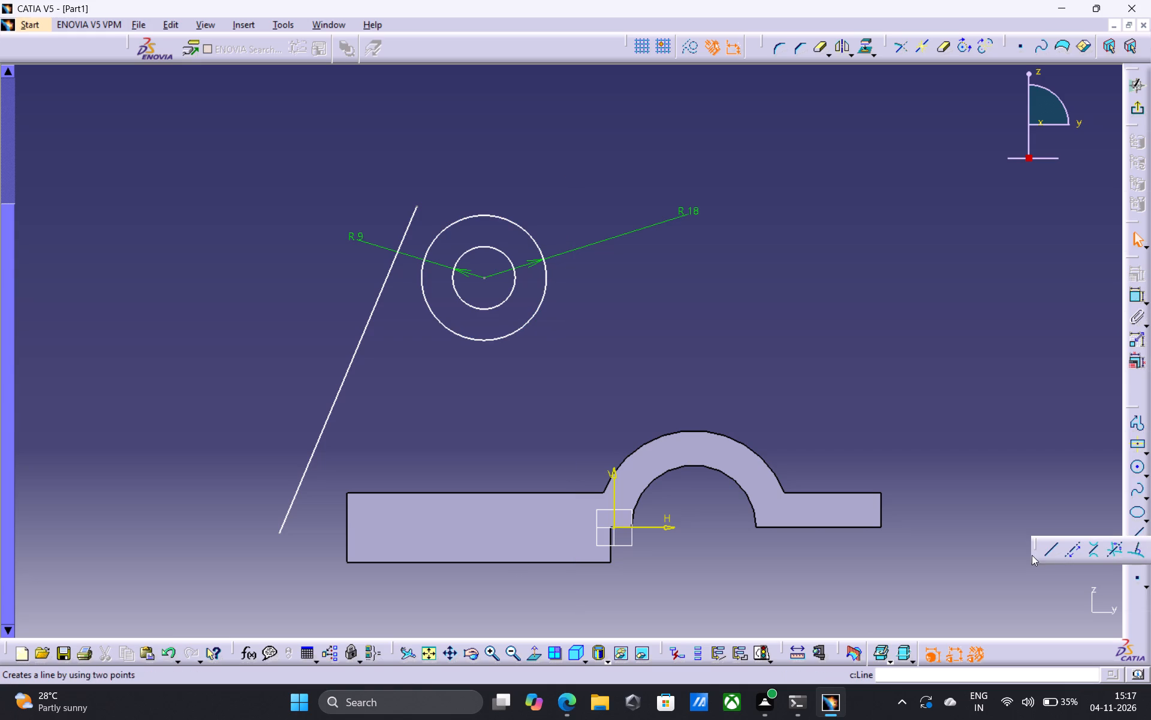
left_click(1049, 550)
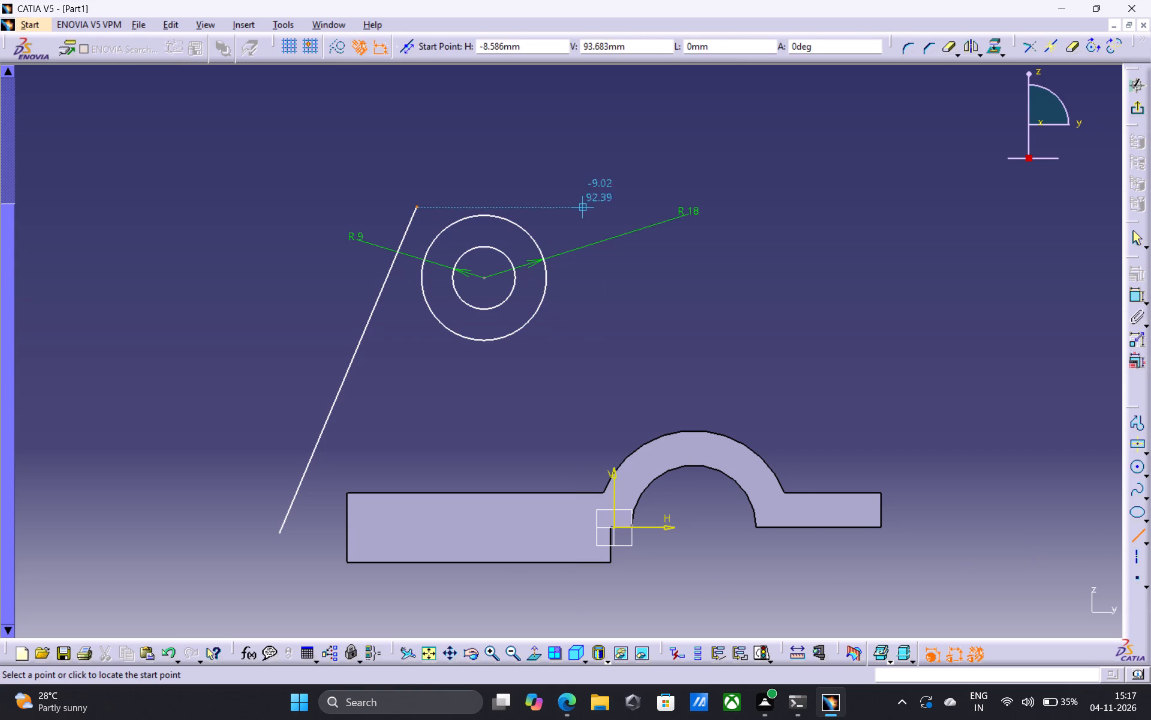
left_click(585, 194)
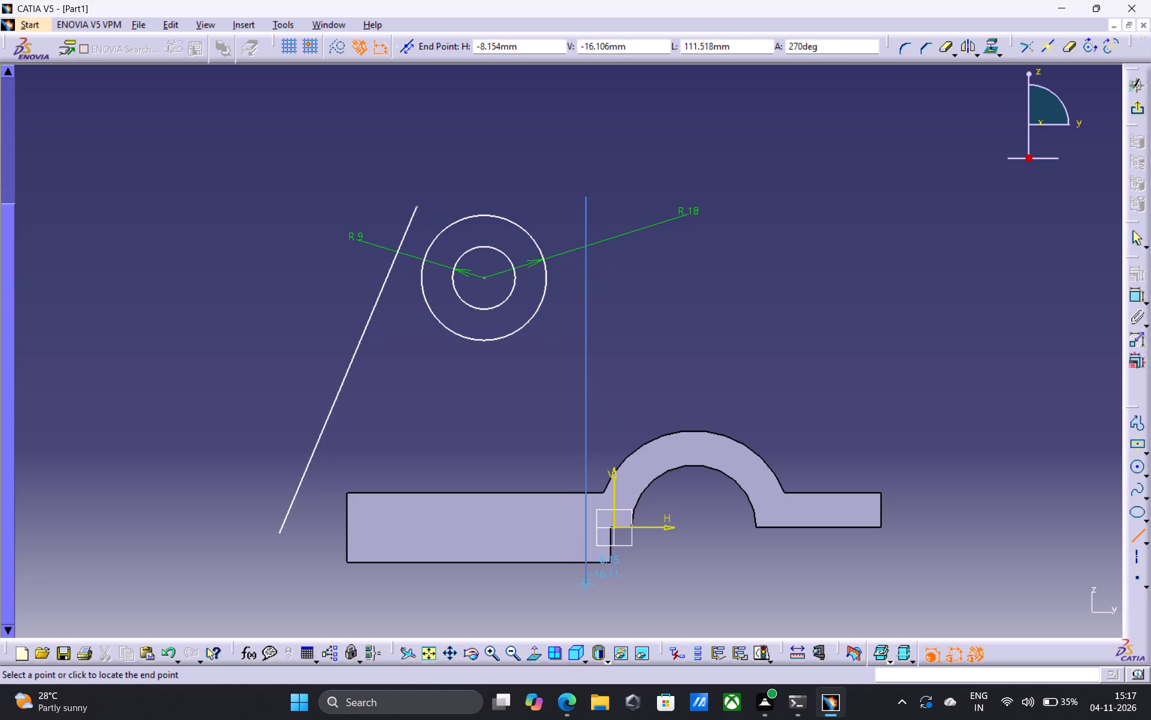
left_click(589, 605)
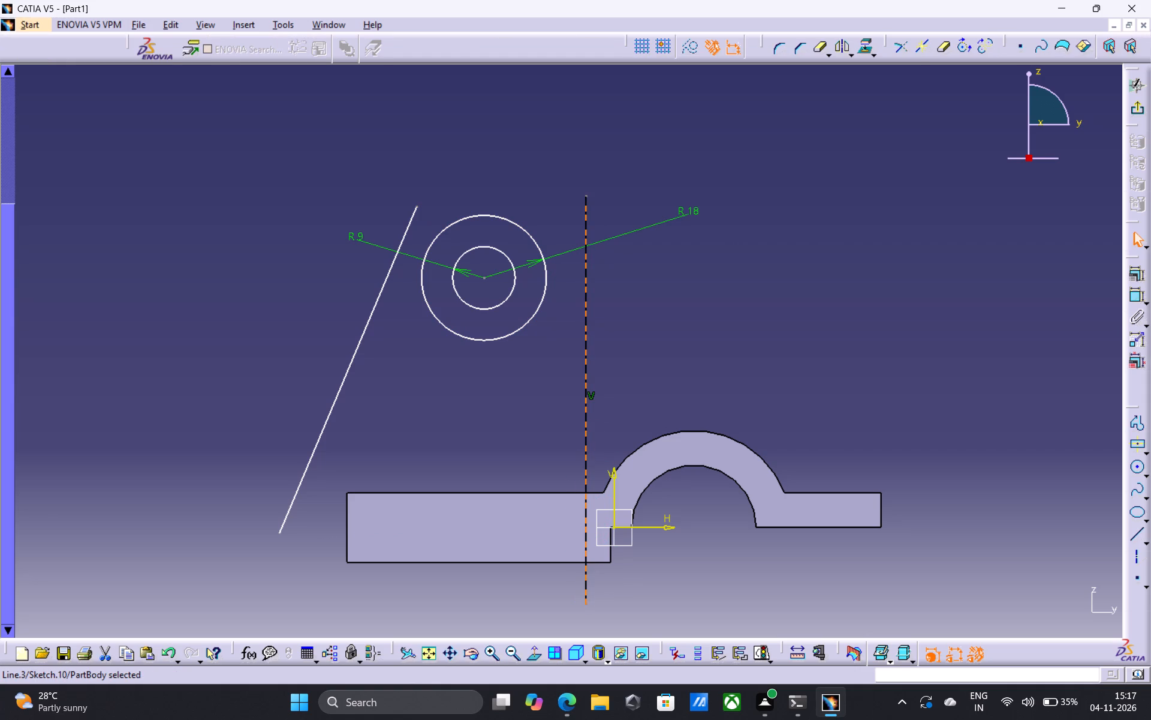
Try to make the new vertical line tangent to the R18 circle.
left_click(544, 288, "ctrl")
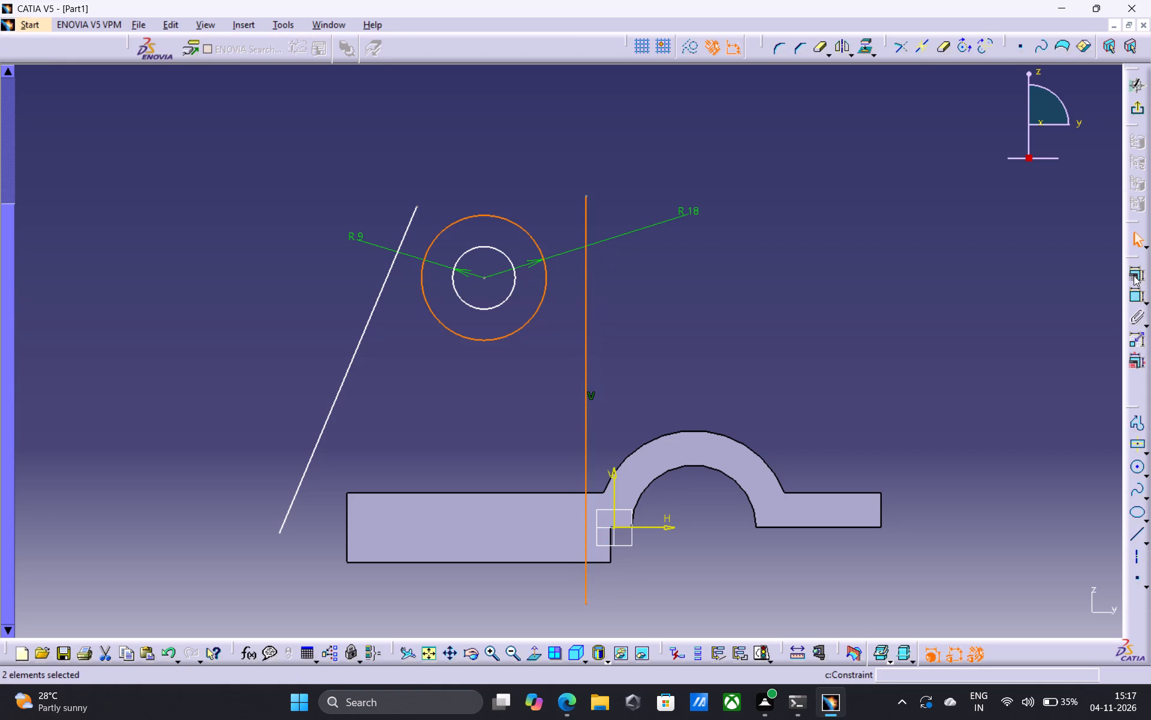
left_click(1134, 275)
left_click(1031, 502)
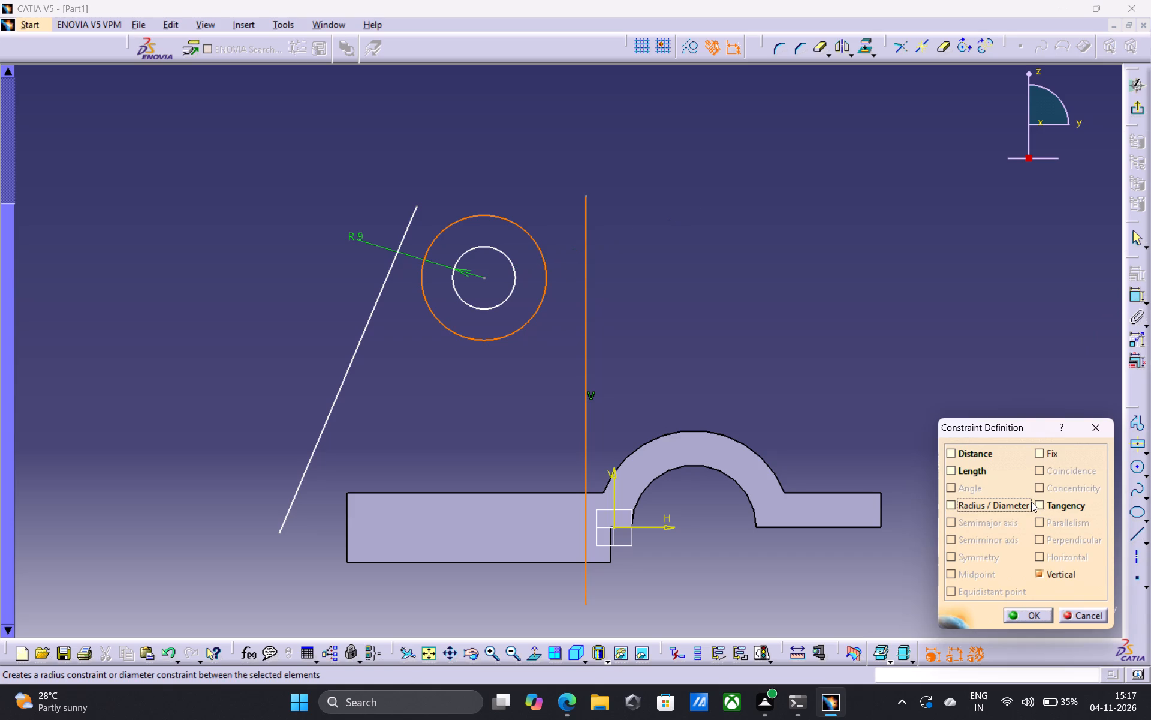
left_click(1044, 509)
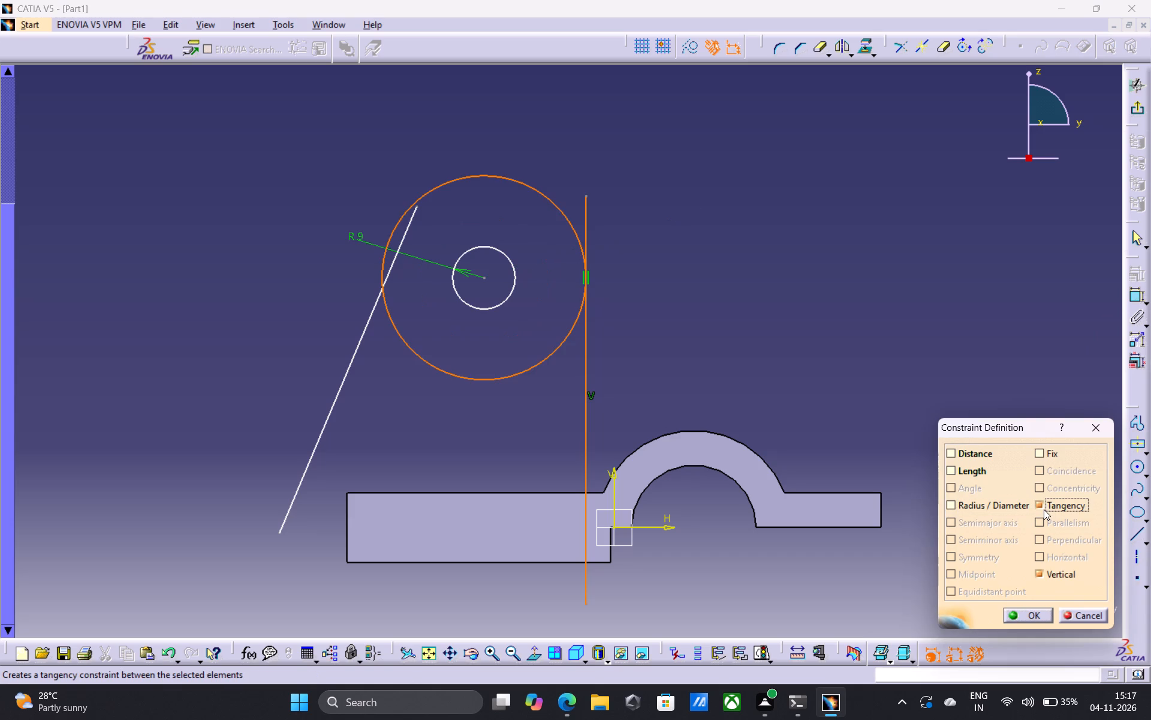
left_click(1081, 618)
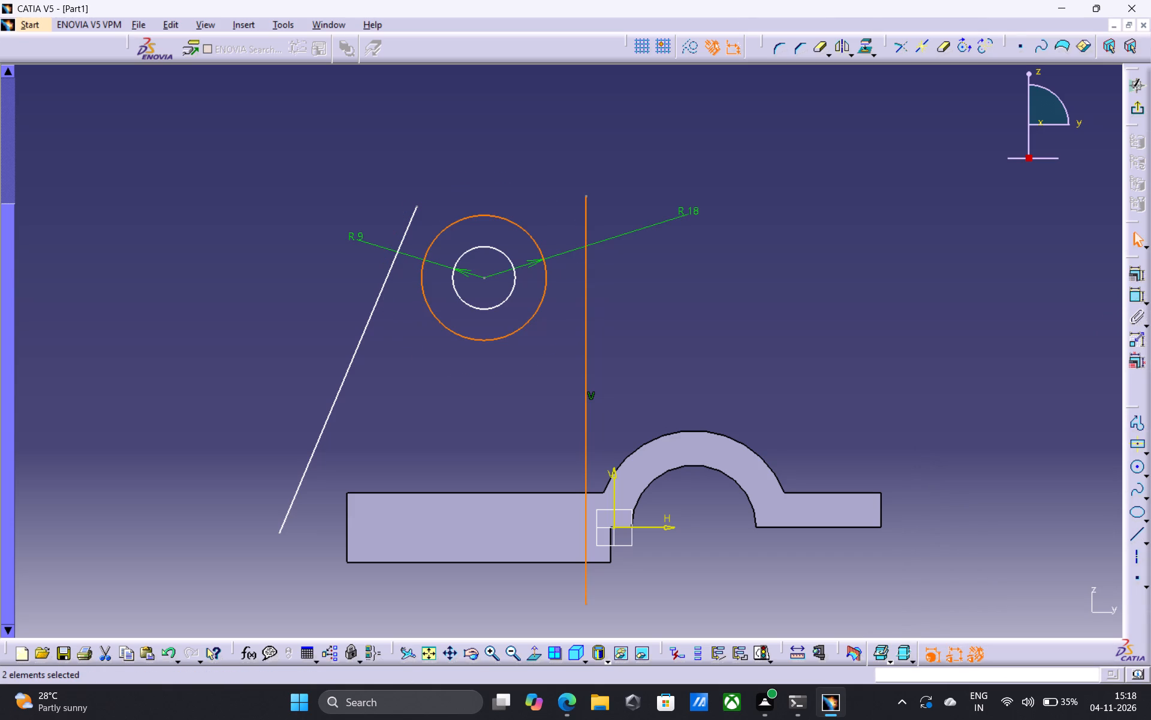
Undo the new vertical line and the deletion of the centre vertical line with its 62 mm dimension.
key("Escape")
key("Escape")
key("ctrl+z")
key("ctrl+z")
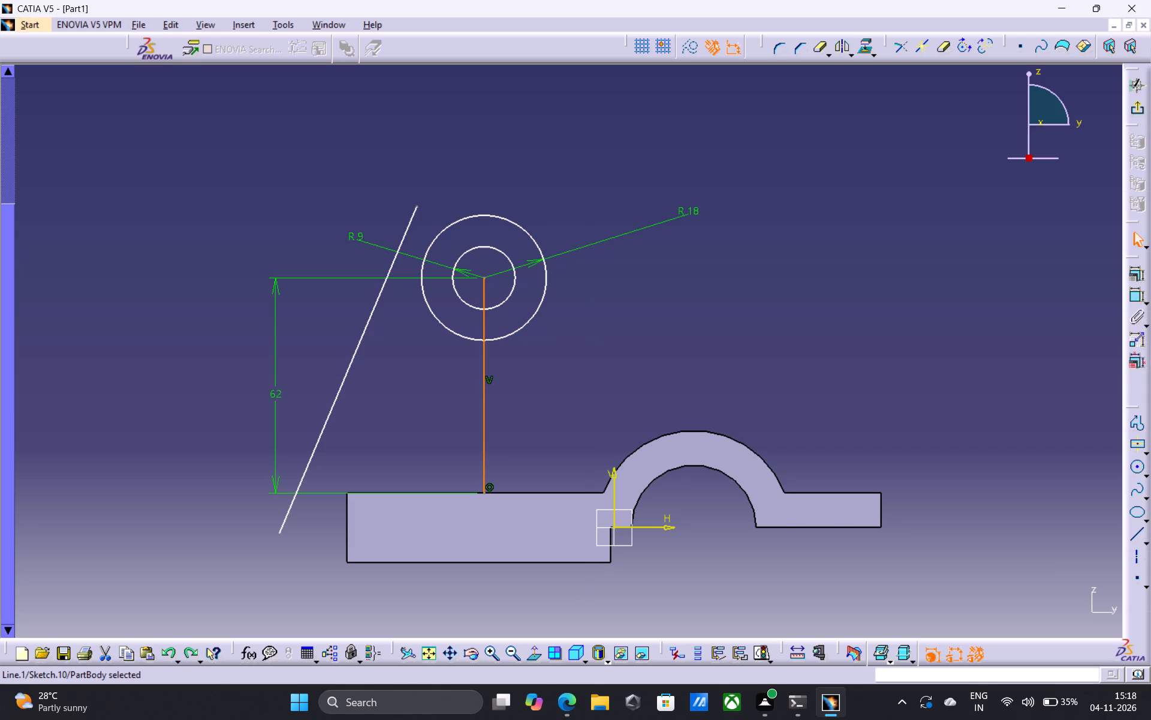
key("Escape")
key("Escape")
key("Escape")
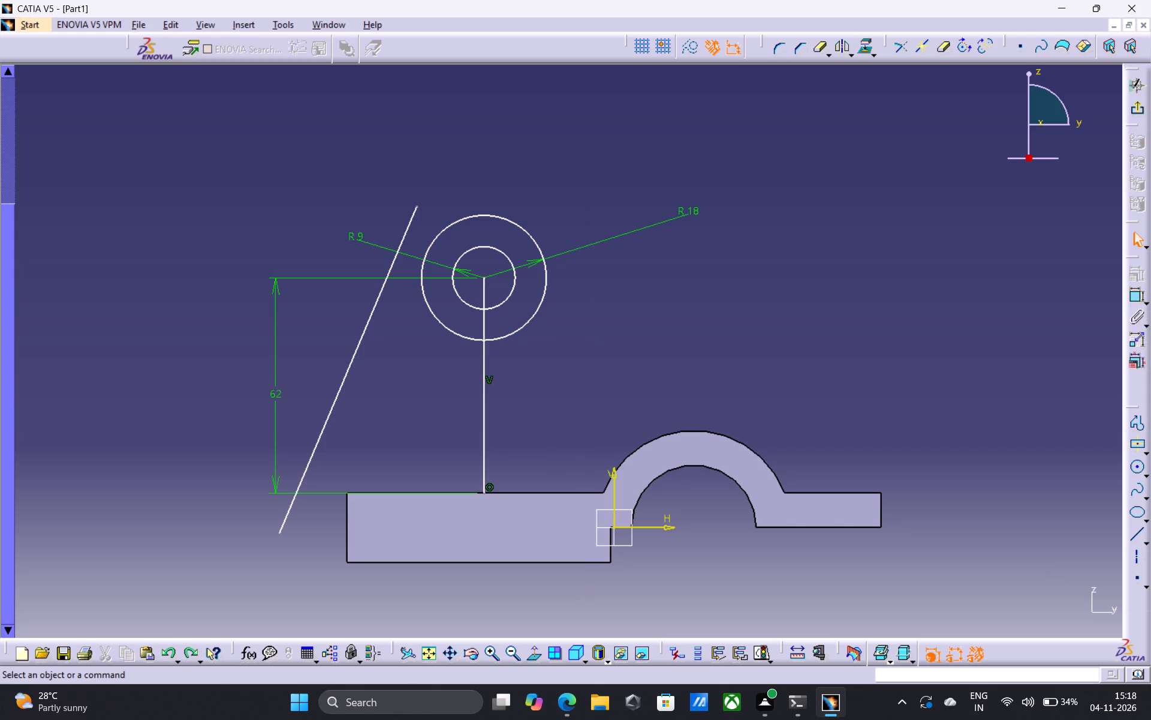
Sketch a vertical line on the arch side of the circles, from above the R18 circle to below the thick plate section.
left_click(1144, 538)
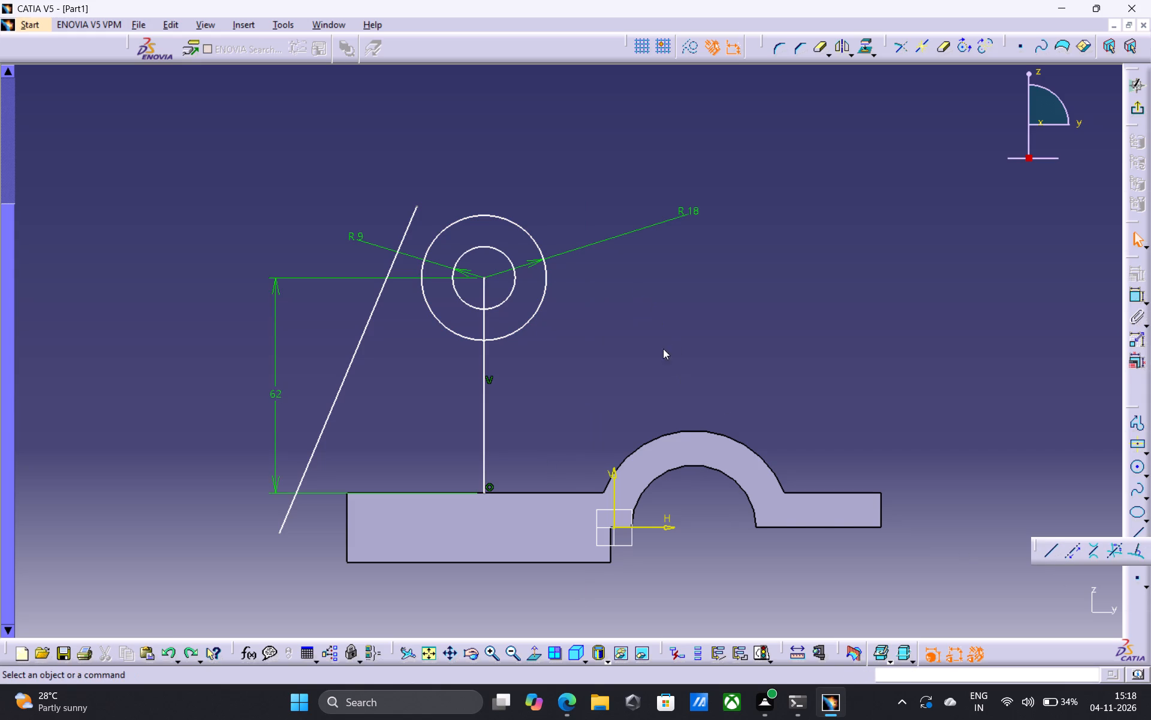
left_click(1050, 556)
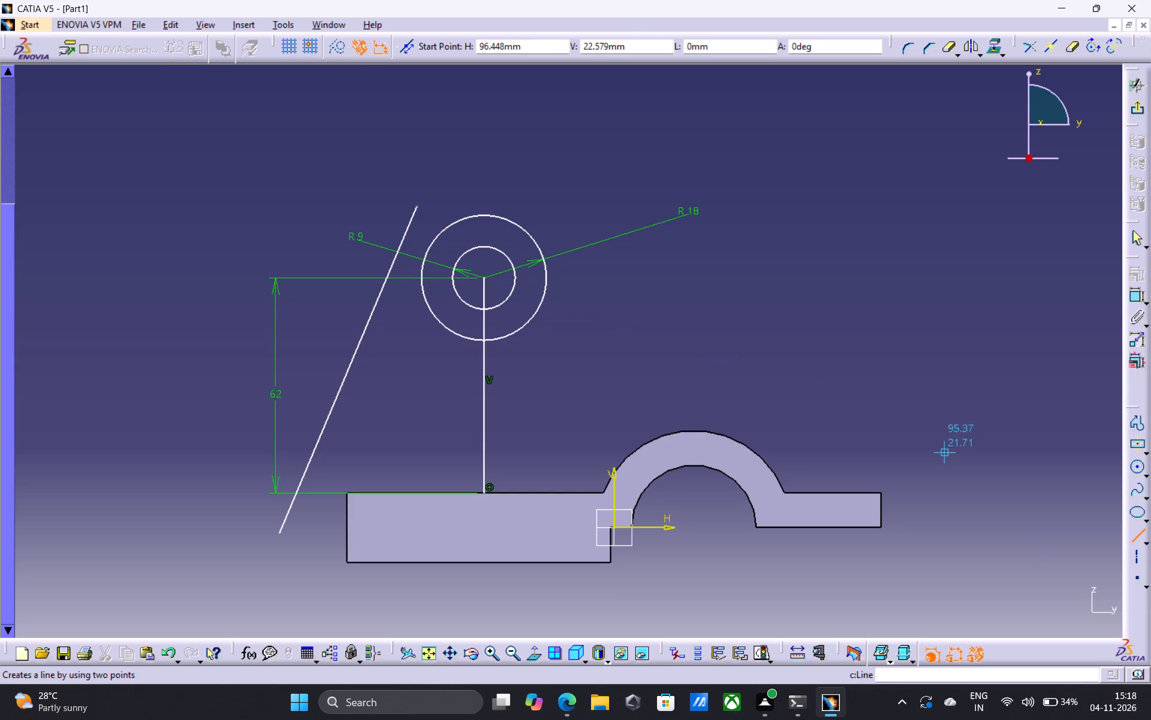
left_click_drag(590, 201, 594, 244)
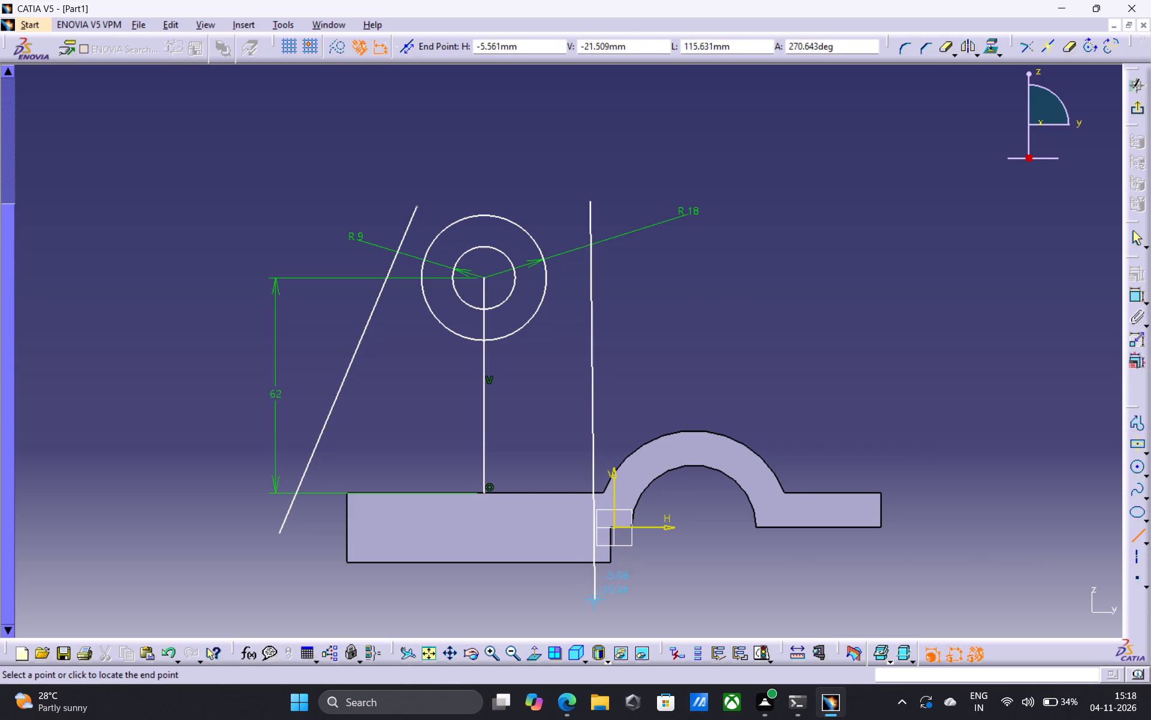
left_click(592, 608)
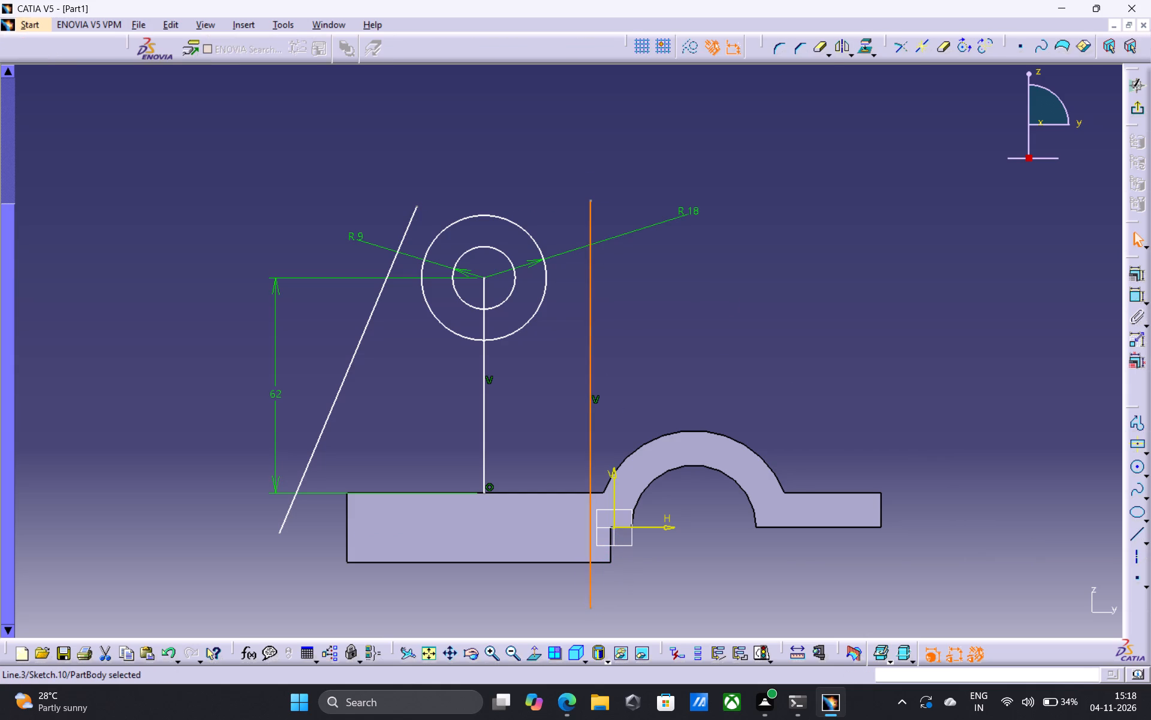
Apply a tangency constraint between the new vertical line and the R18 circle, keeping the circle's radius constraint.
left_click(546, 295, "ctrl")
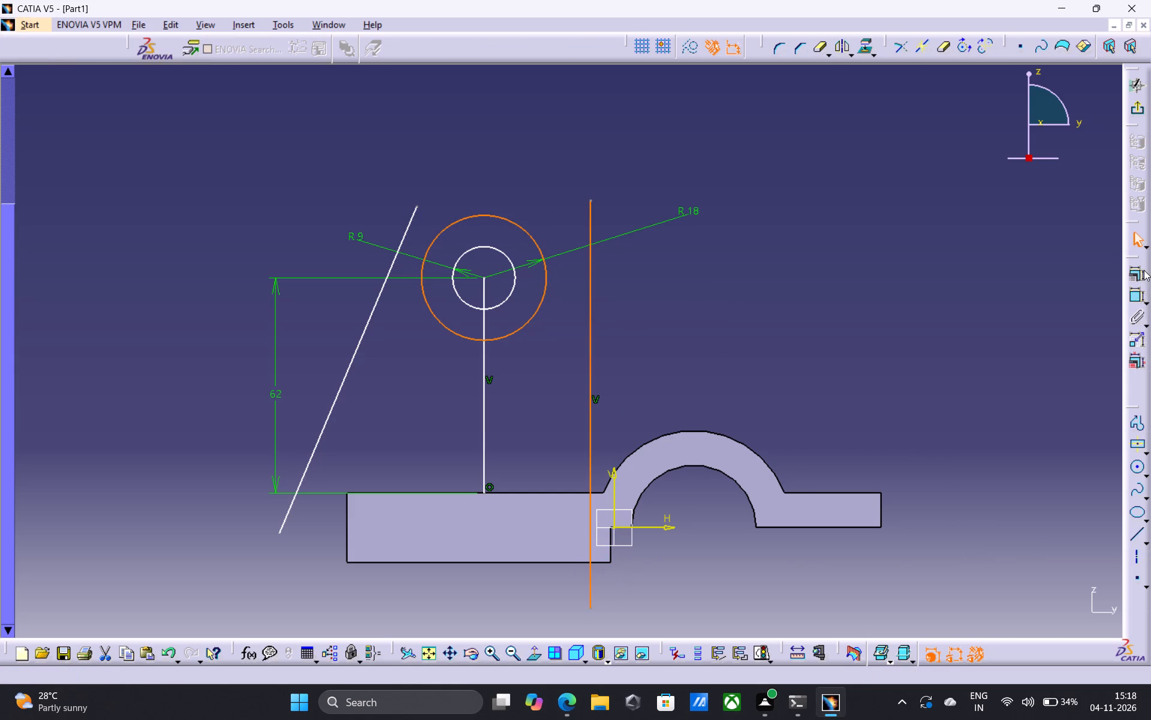
left_click(1144, 270)
left_click(1042, 506)
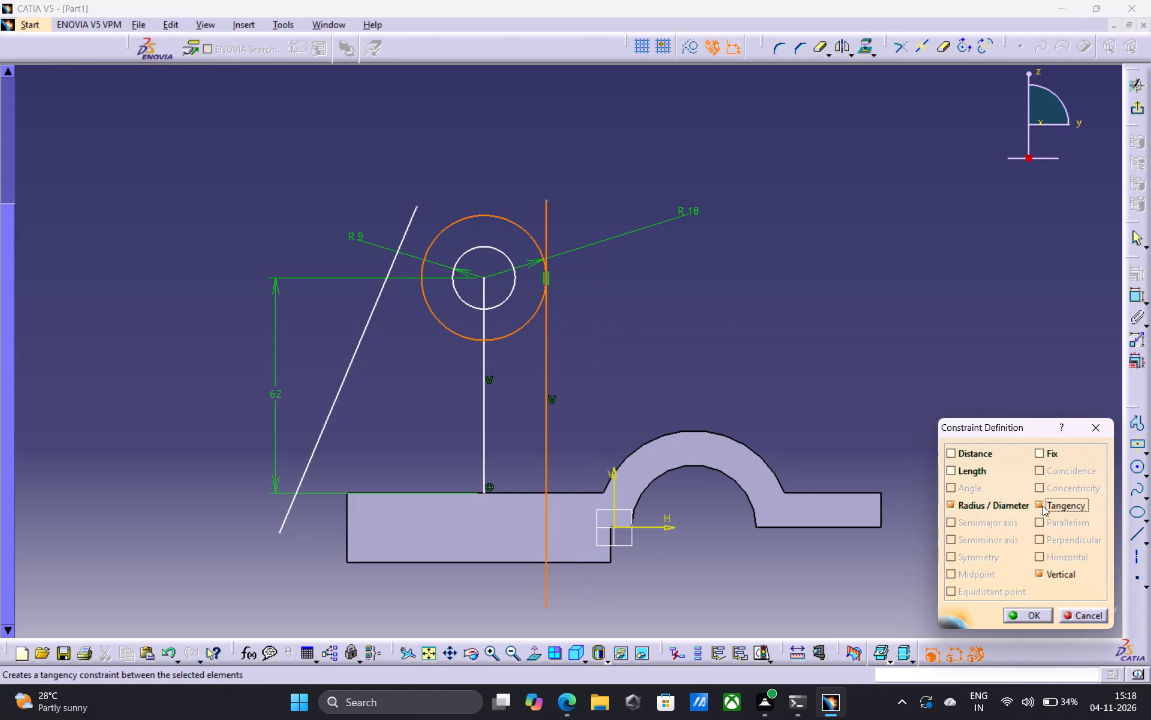
left_click(1031, 622)
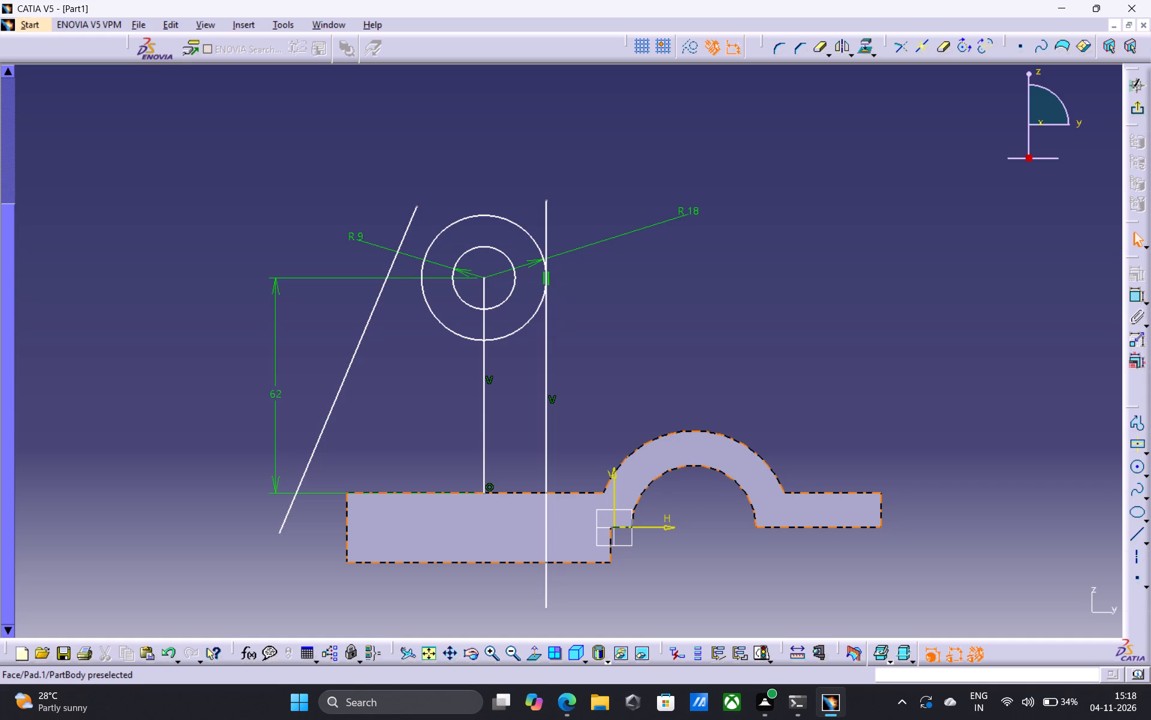
Dimension the distance from the vertical tangent line to the end edge of the thin plate section and set it to 100 mm.
middle_click_drag(632, 577, 635, 533)
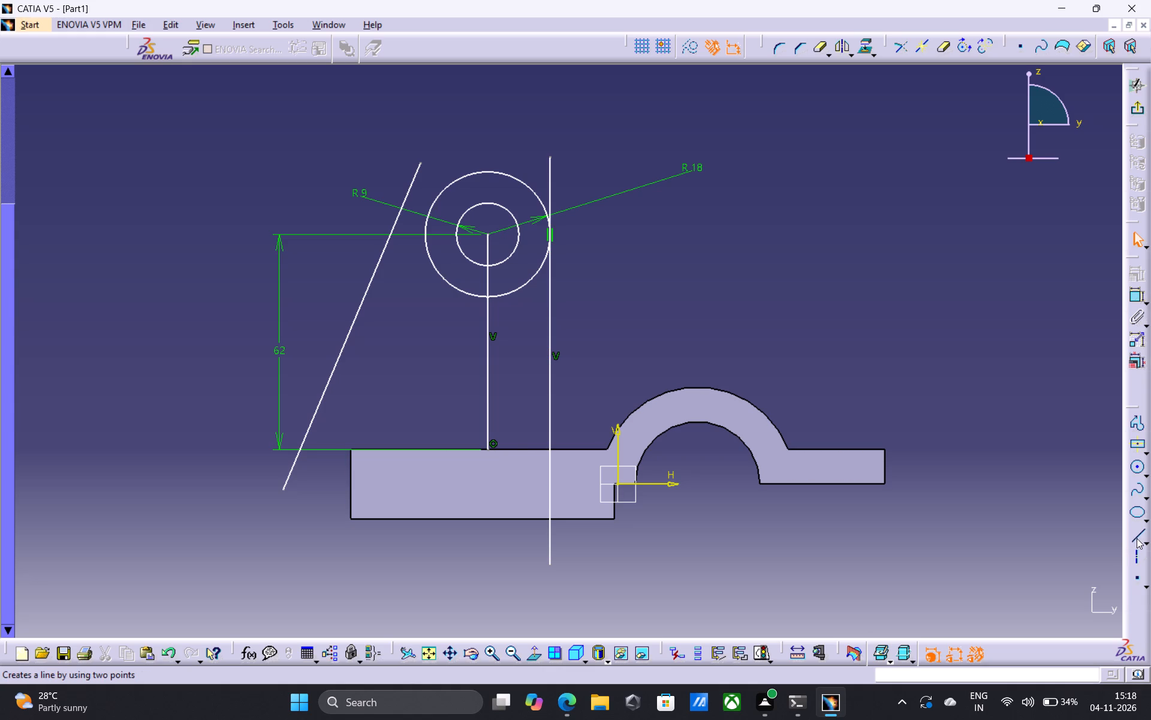
left_click(1137, 297)
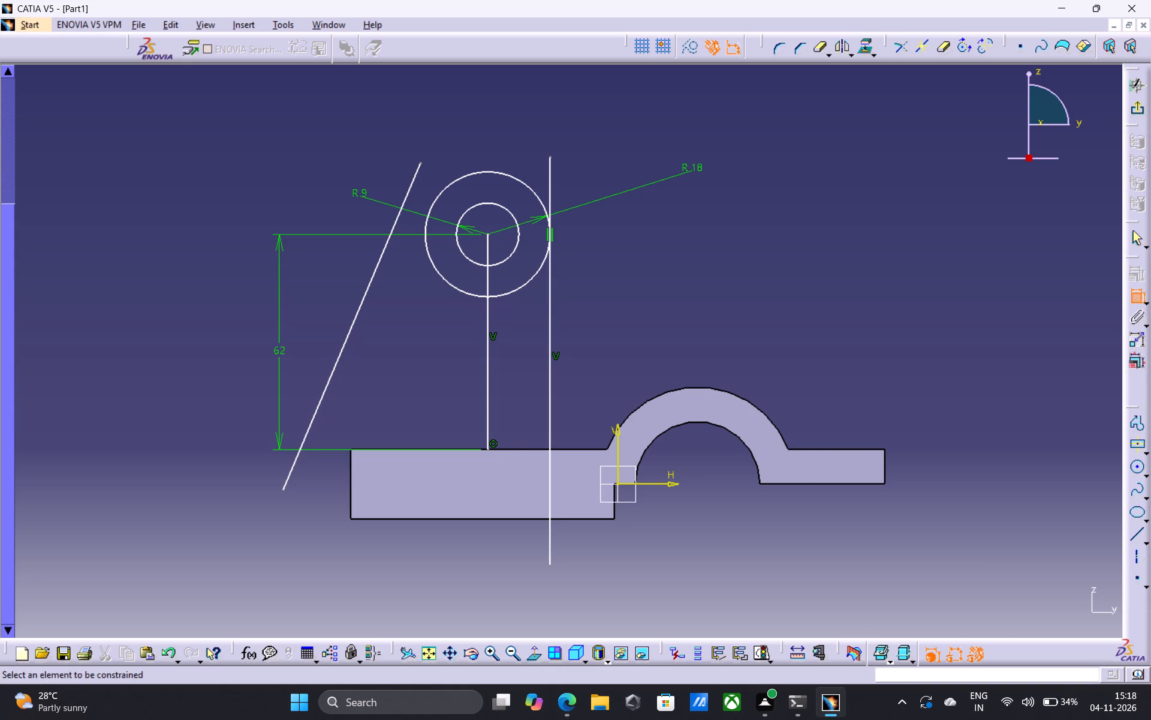
left_click(886, 467)
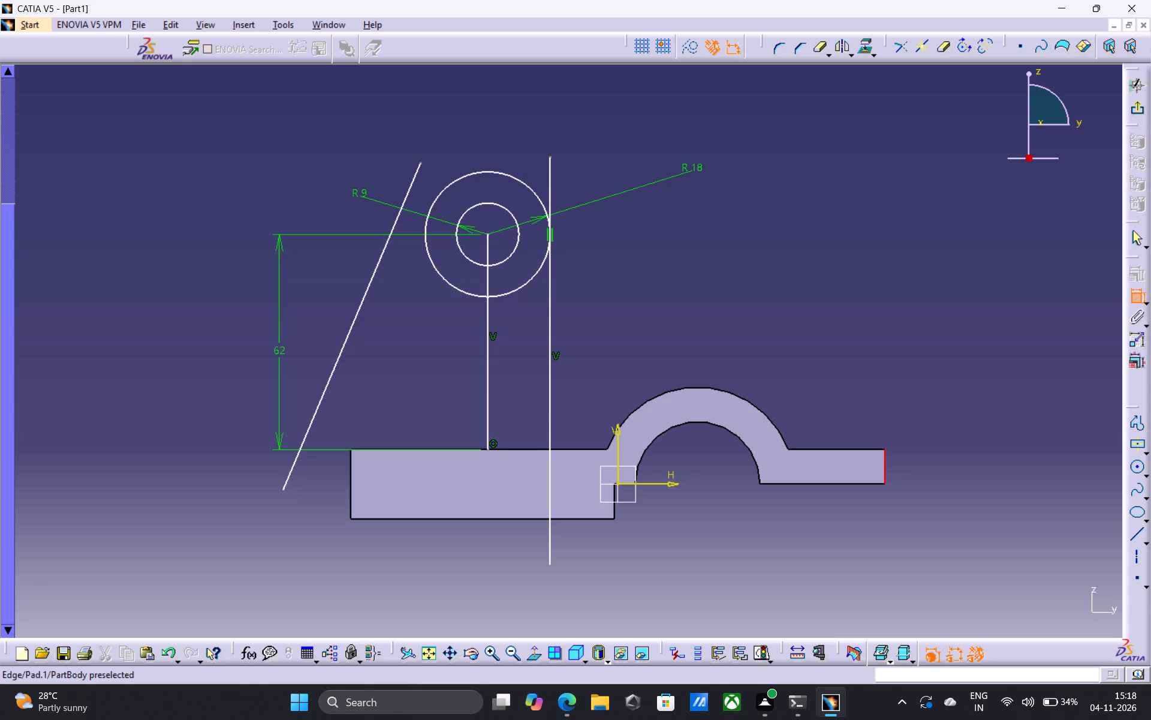
left_click(550, 539)
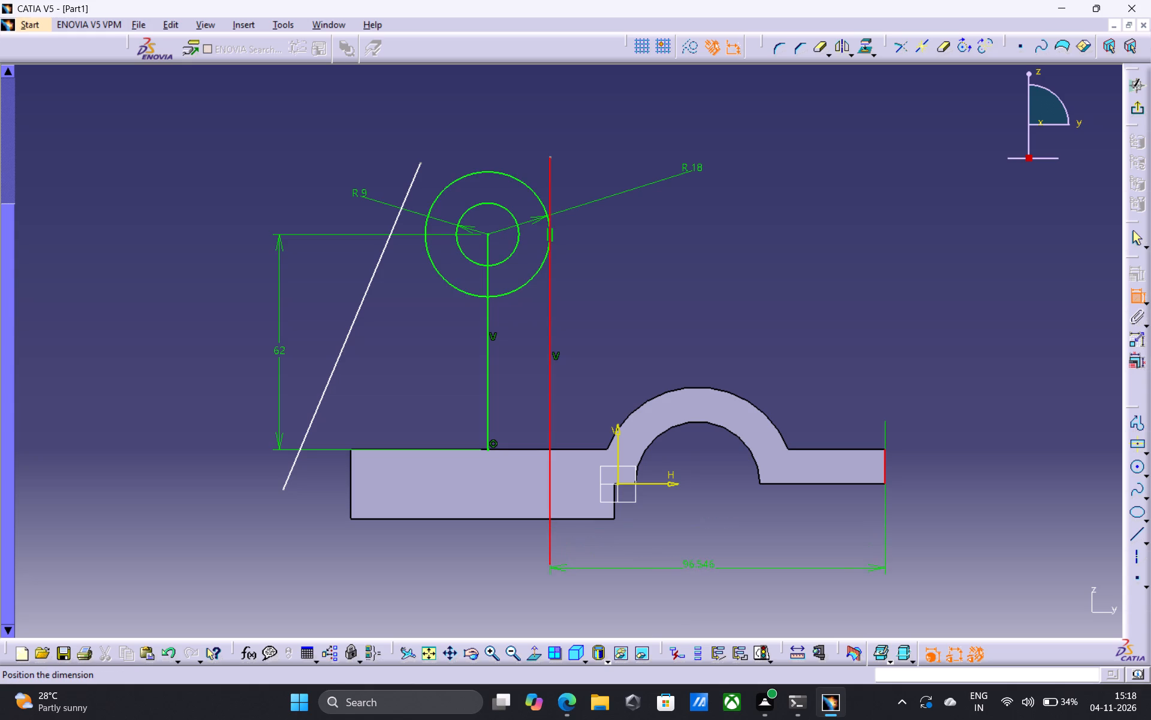
left_click(701, 567)
double_click(694, 563)
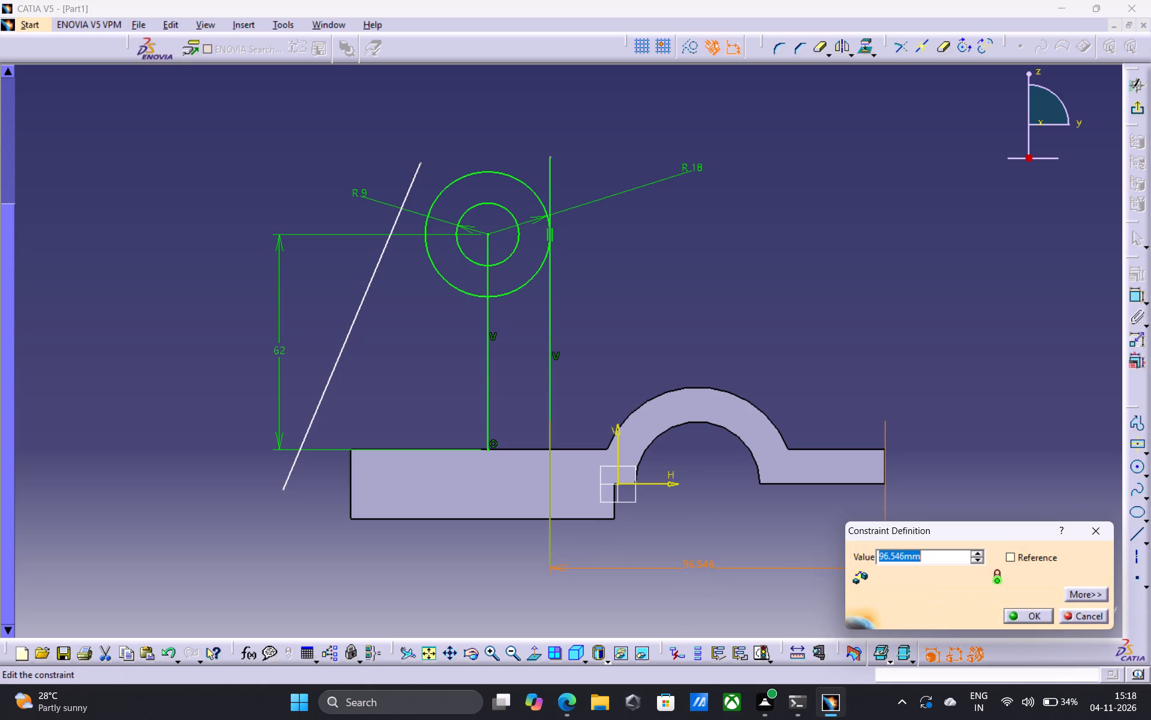
type("100")
key("Return")
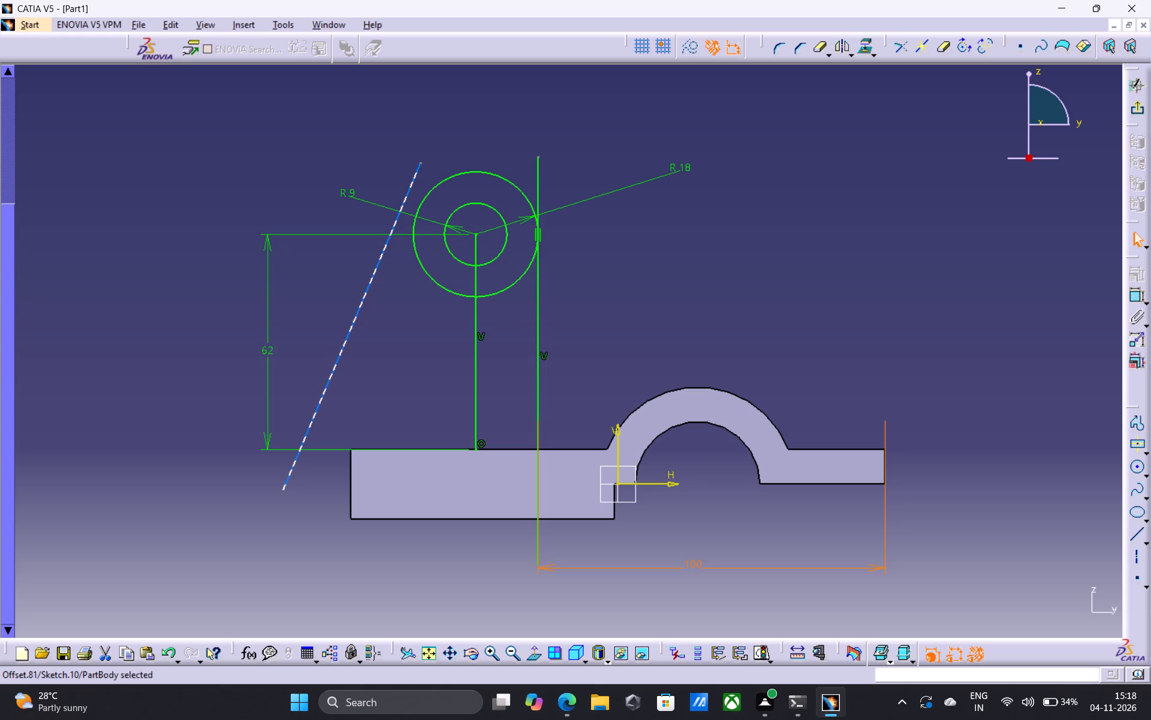
key("Escape")
key("Escape")
key("Escape")
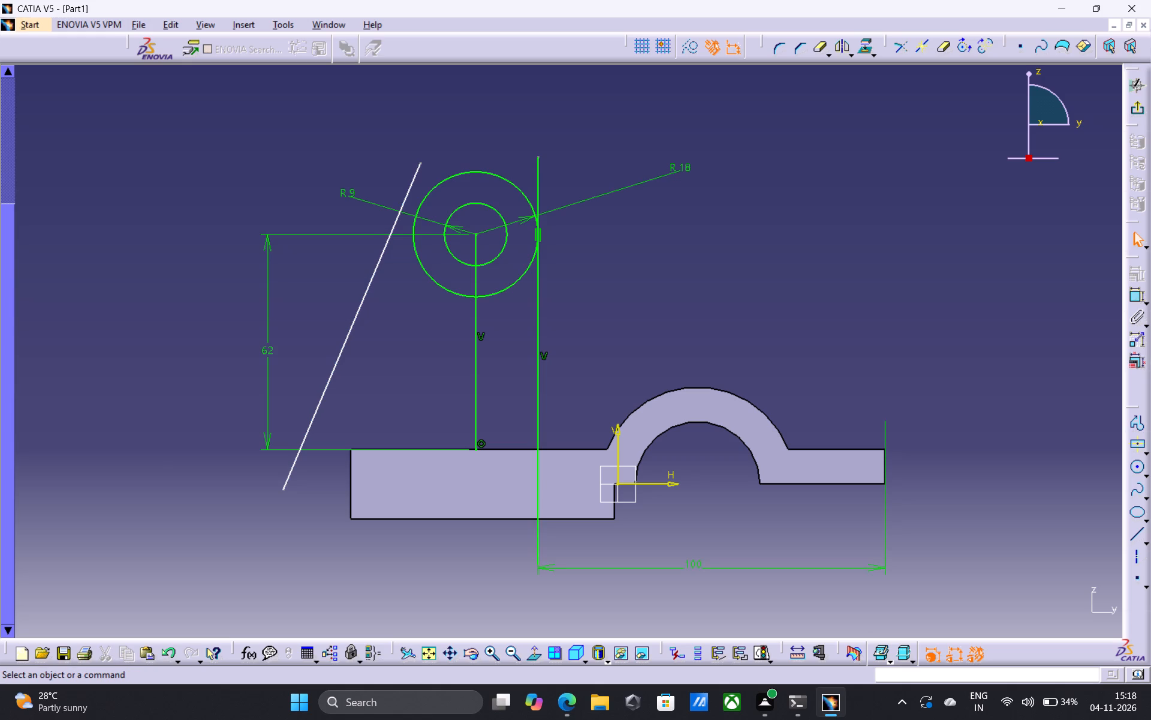
Delete the 100 mm dimension and the vertical tangent line beside the R18 circle.
left_click(692, 566)
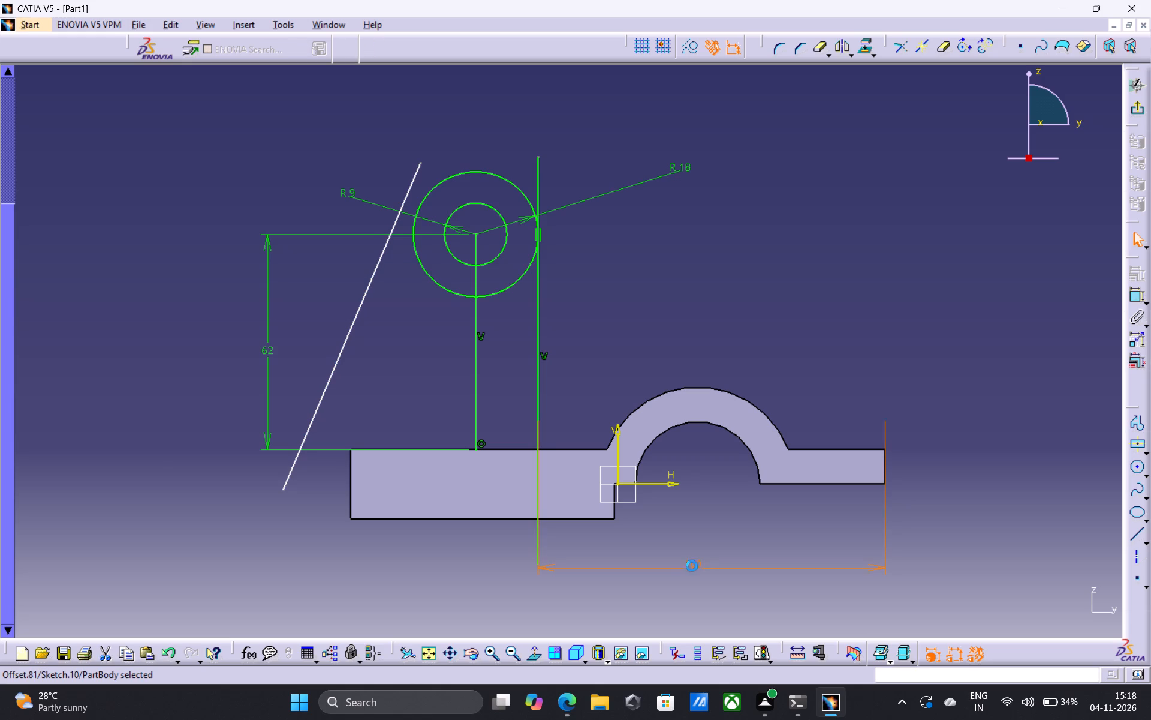
key("Delete")
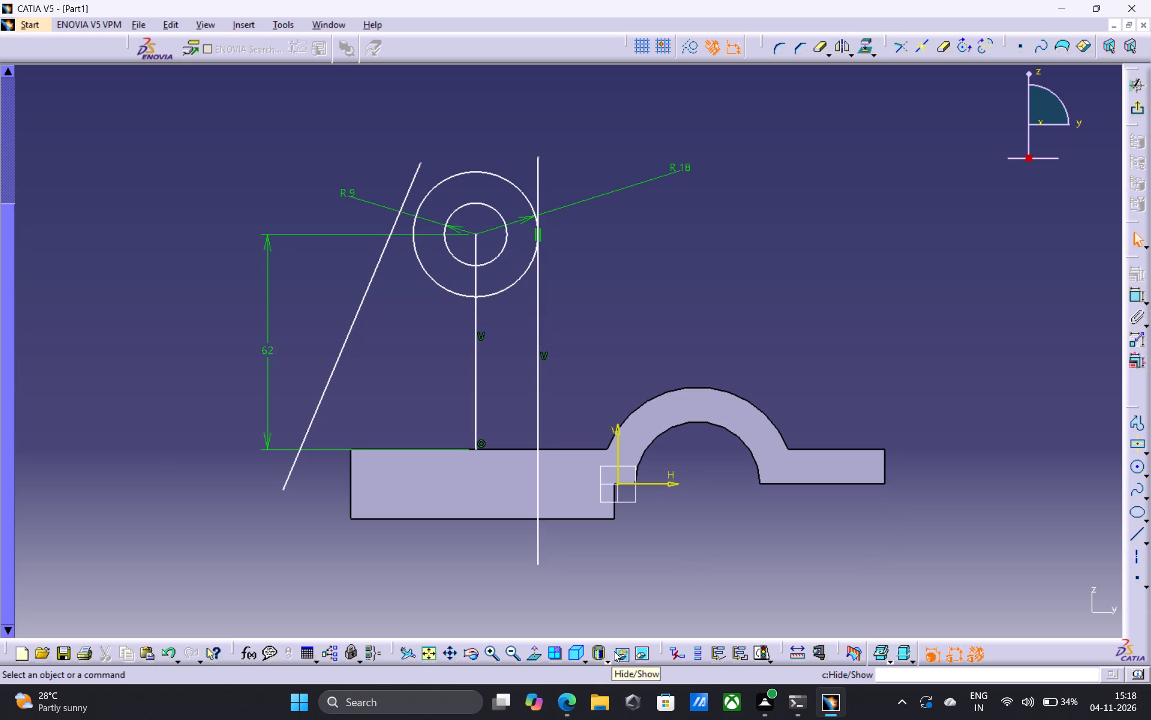
left_click(537, 415)
key("Delete")
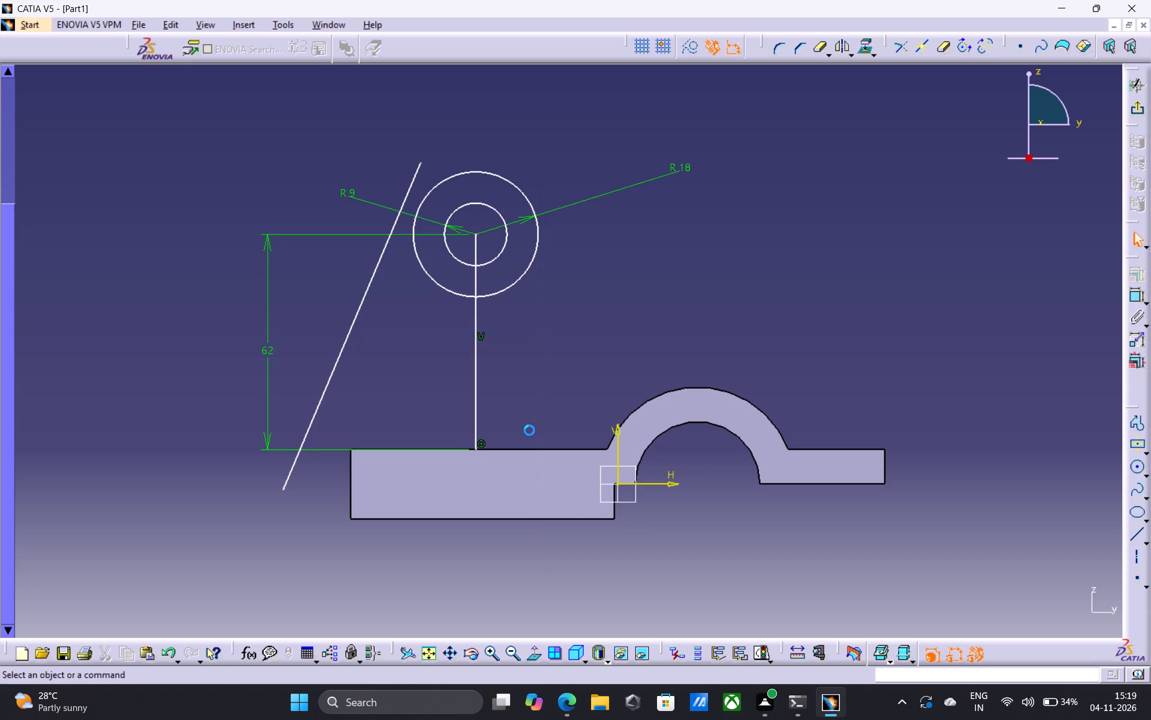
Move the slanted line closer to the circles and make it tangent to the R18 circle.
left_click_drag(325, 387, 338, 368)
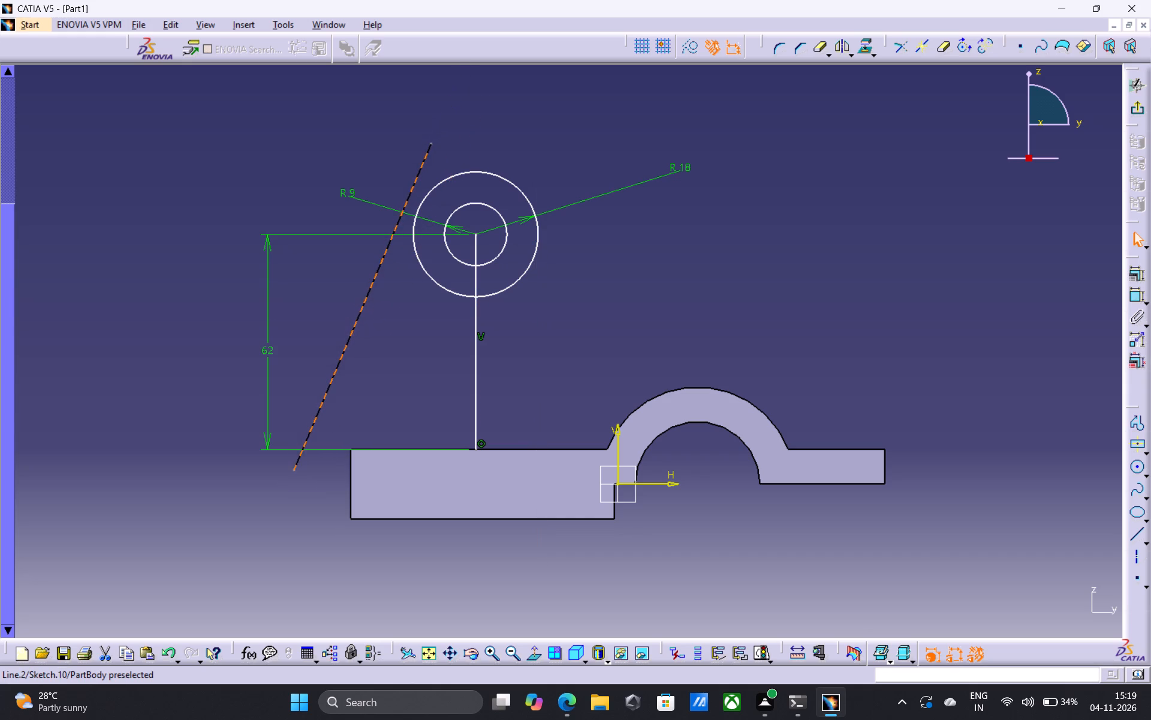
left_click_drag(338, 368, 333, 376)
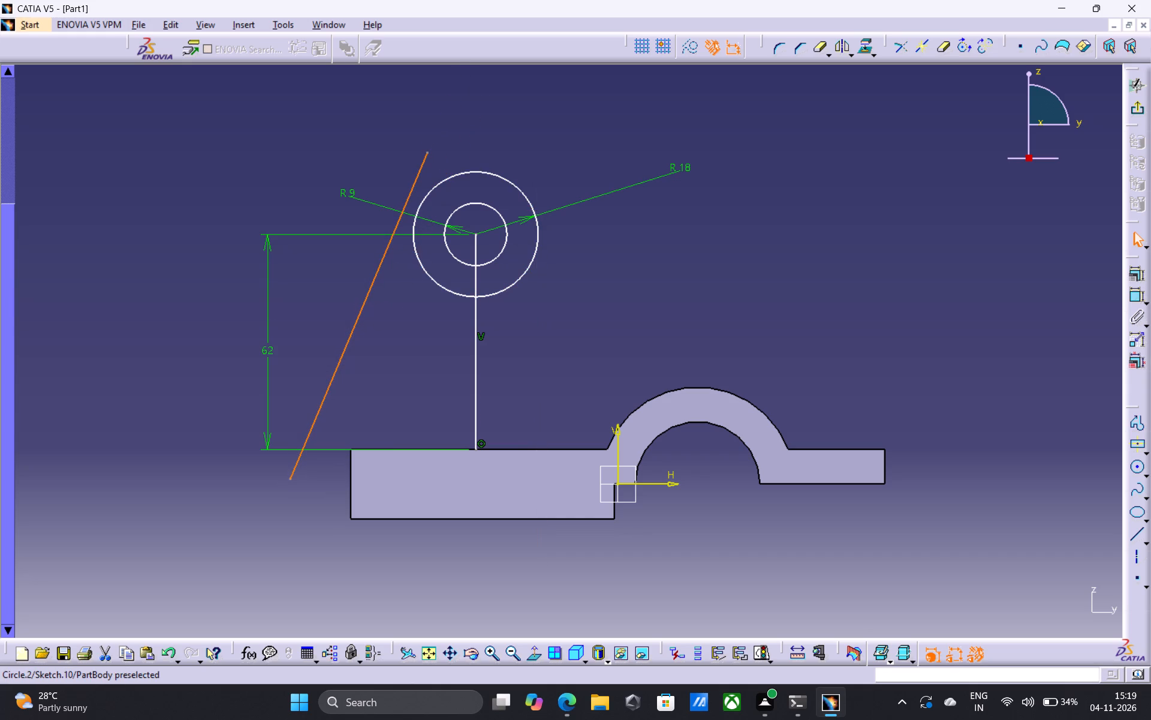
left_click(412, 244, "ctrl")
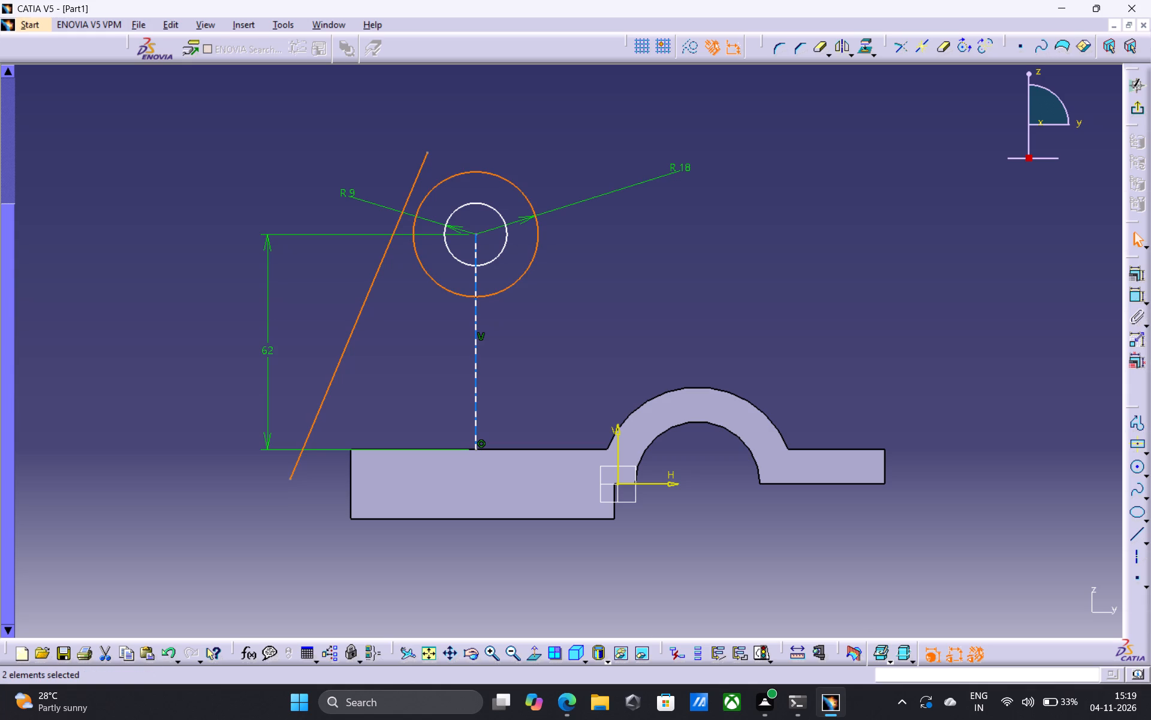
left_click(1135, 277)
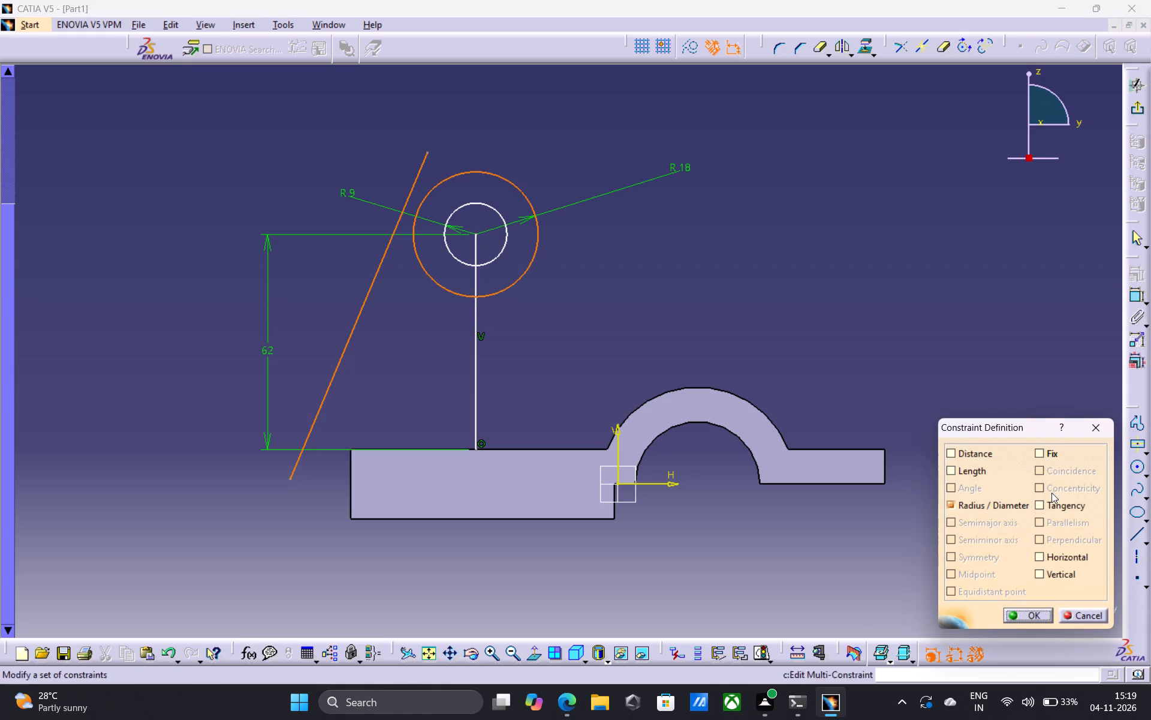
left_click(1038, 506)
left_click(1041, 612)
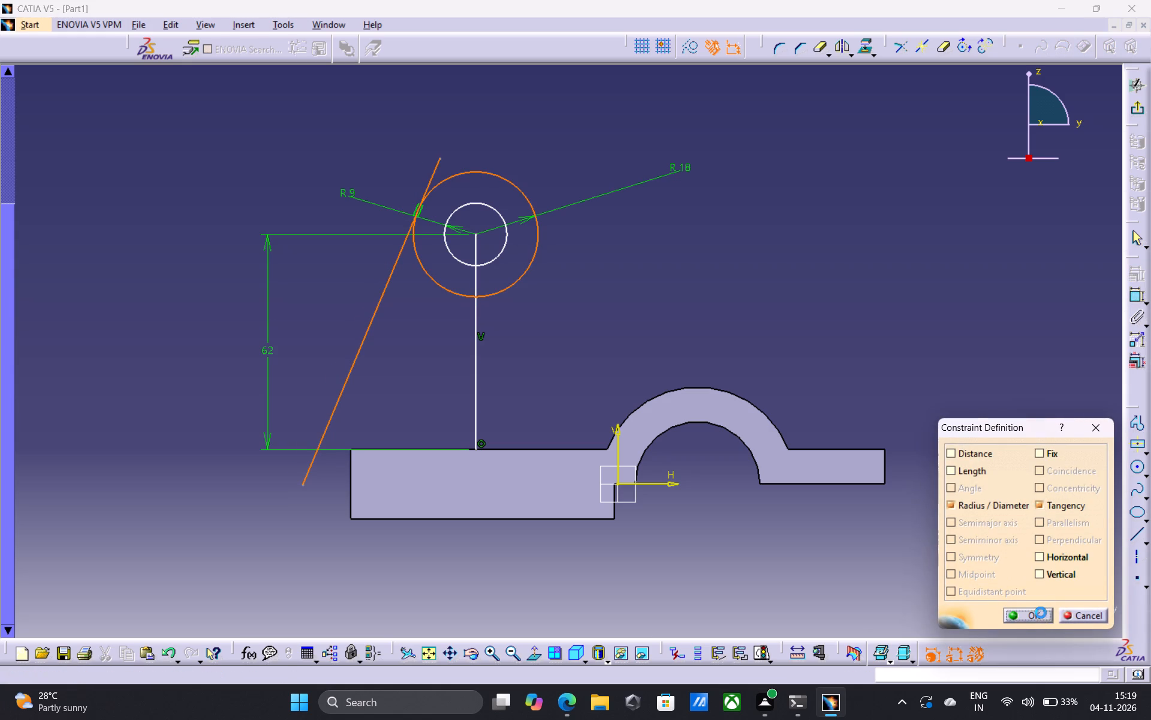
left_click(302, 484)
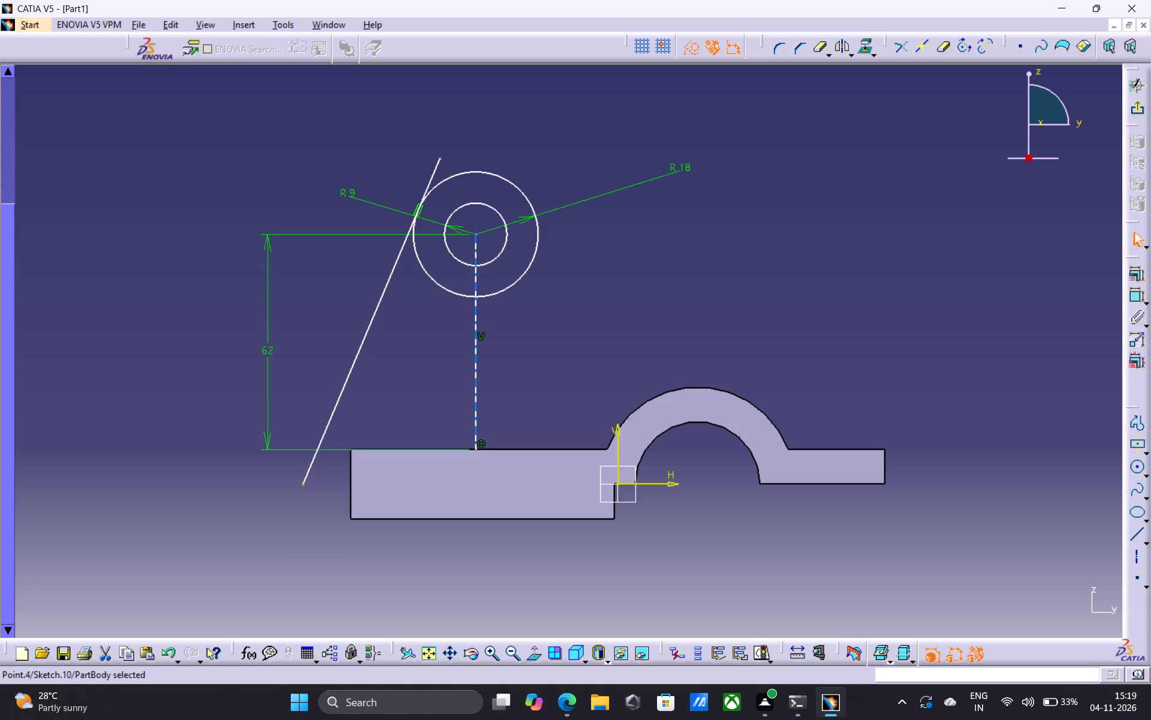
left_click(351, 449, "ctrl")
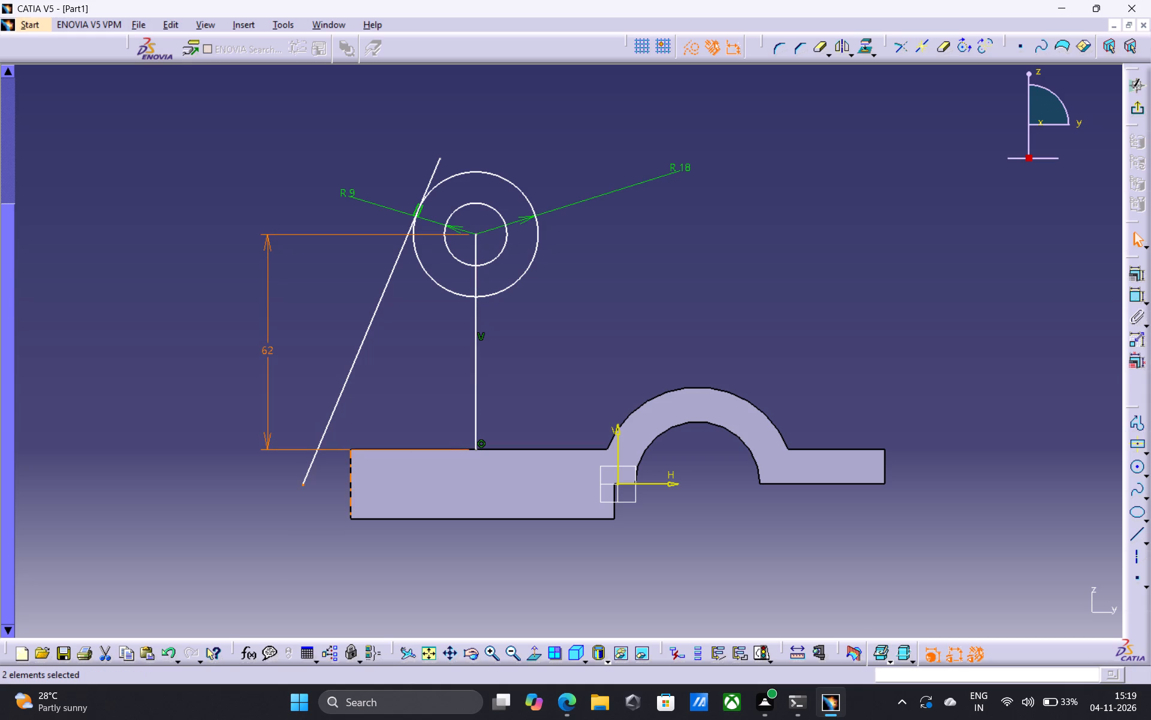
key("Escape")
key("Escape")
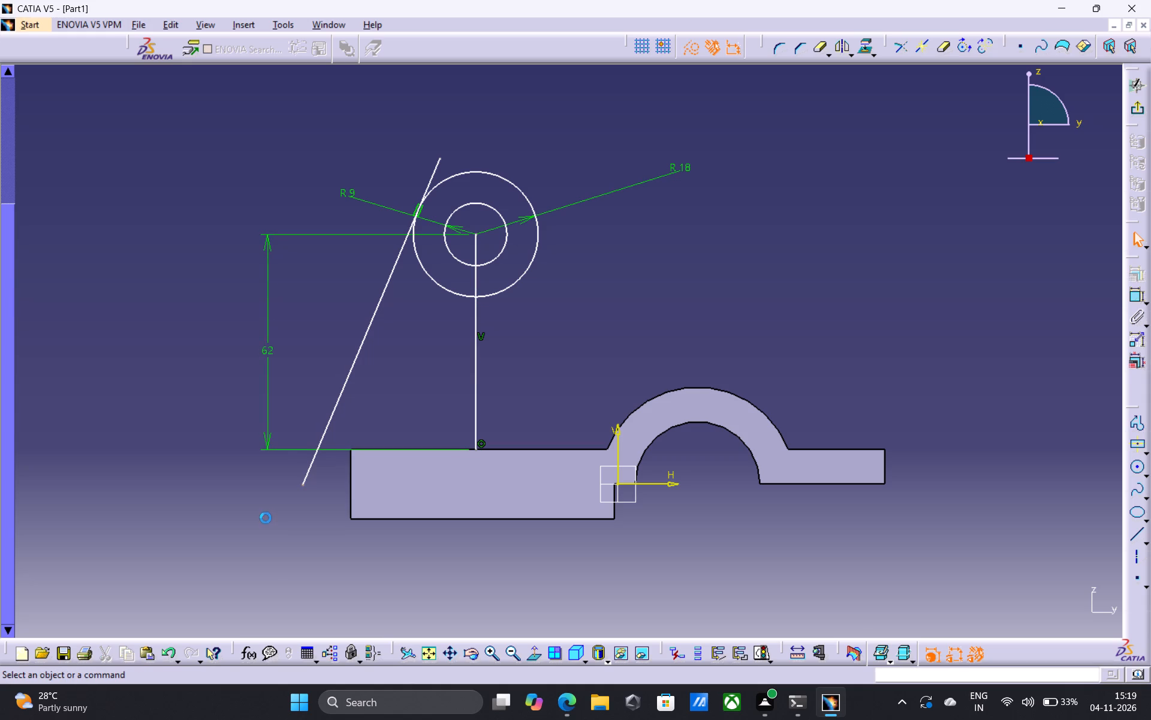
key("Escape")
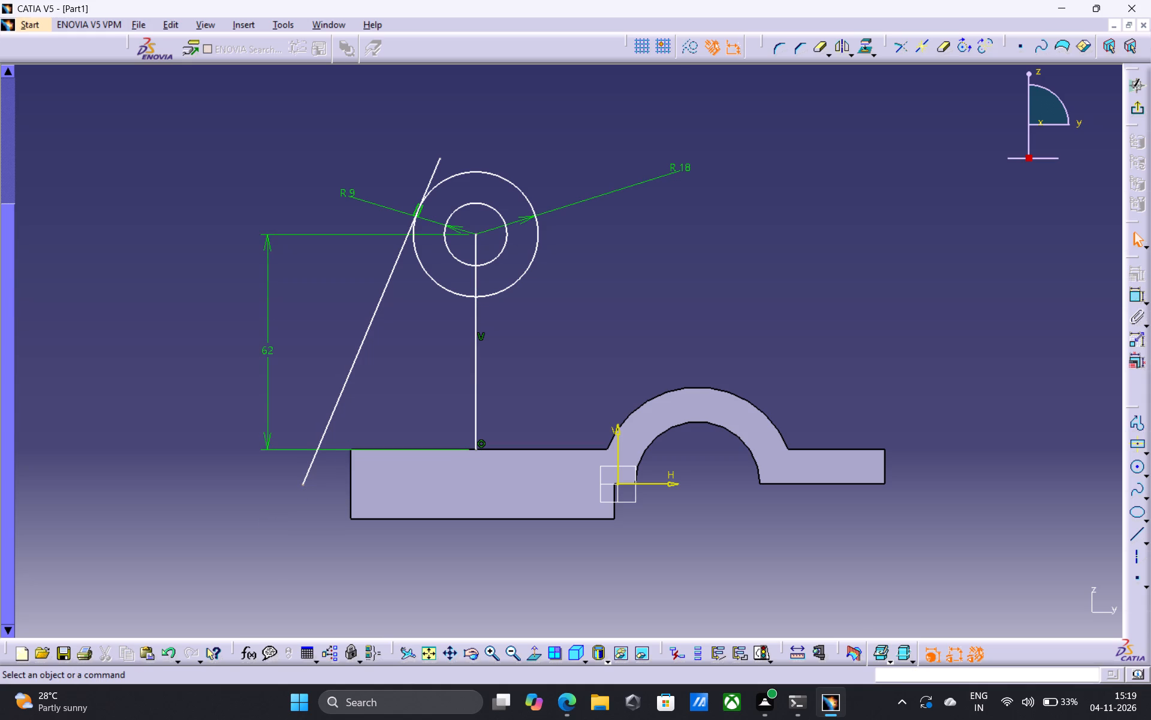
Delete the 62 mm height dimension of the circle centre.
left_click(335, 449)
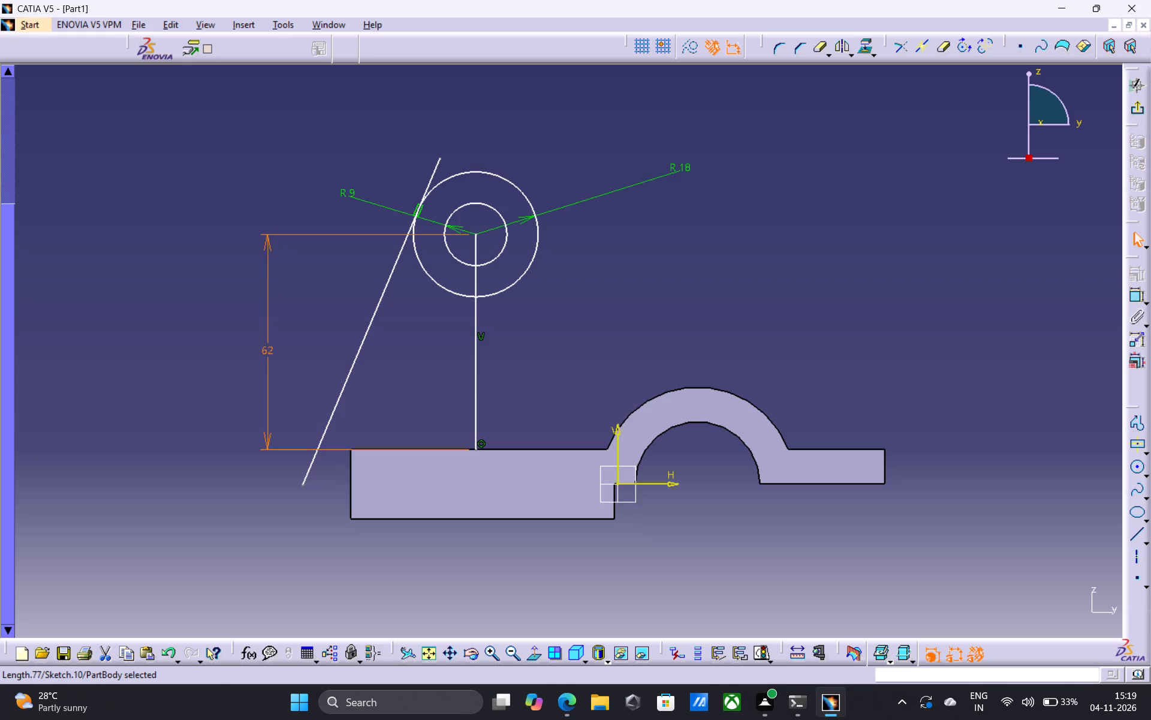
key("Delete")
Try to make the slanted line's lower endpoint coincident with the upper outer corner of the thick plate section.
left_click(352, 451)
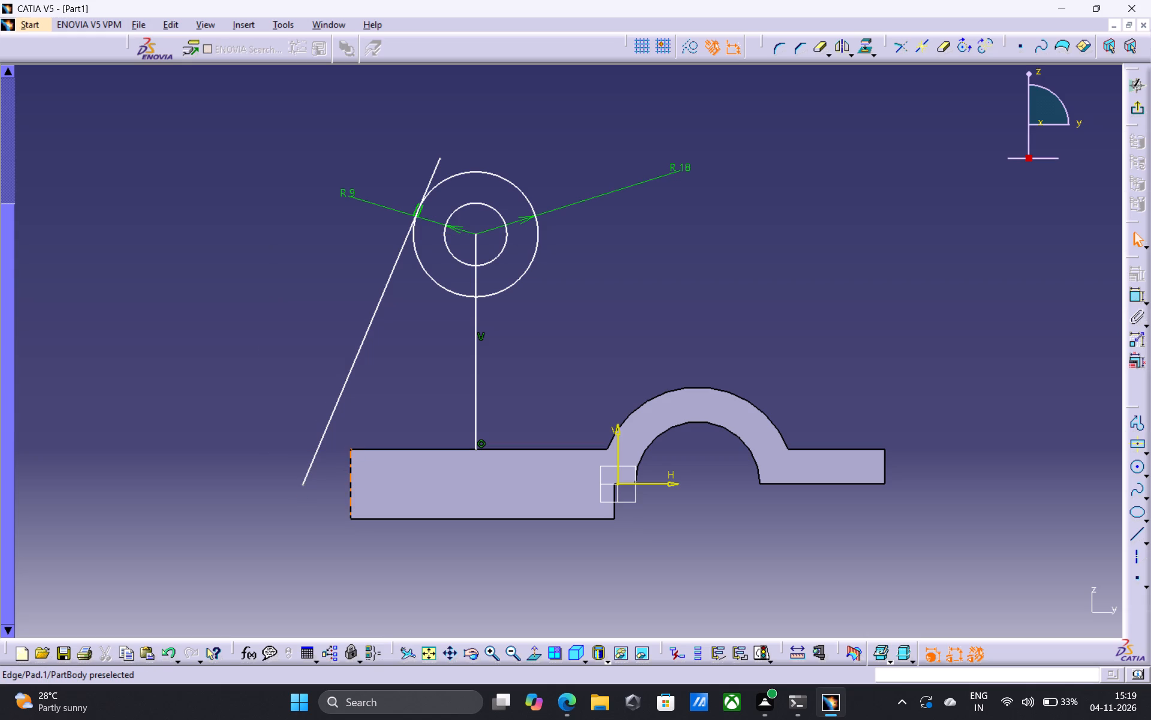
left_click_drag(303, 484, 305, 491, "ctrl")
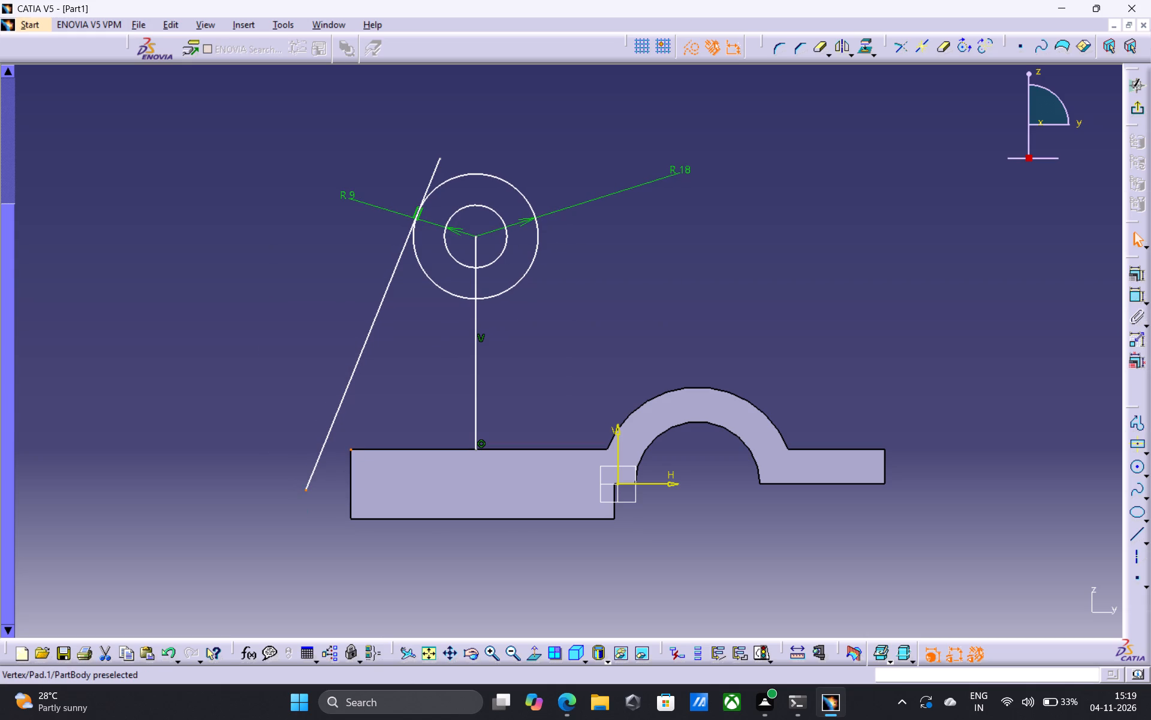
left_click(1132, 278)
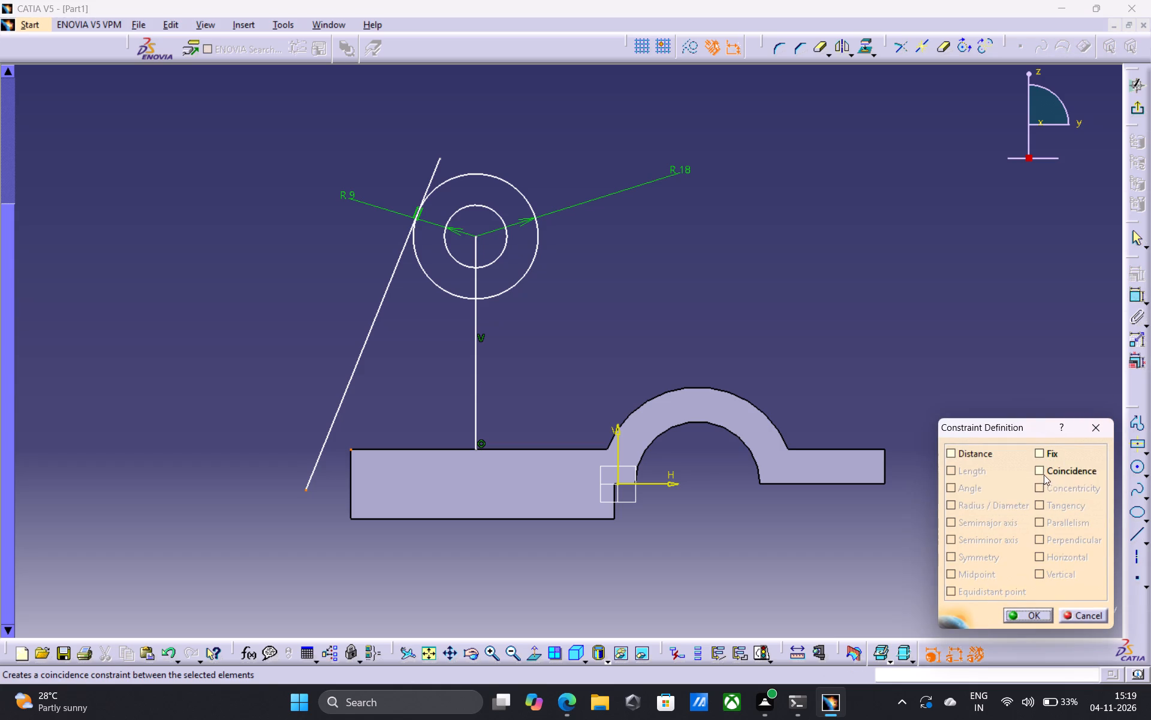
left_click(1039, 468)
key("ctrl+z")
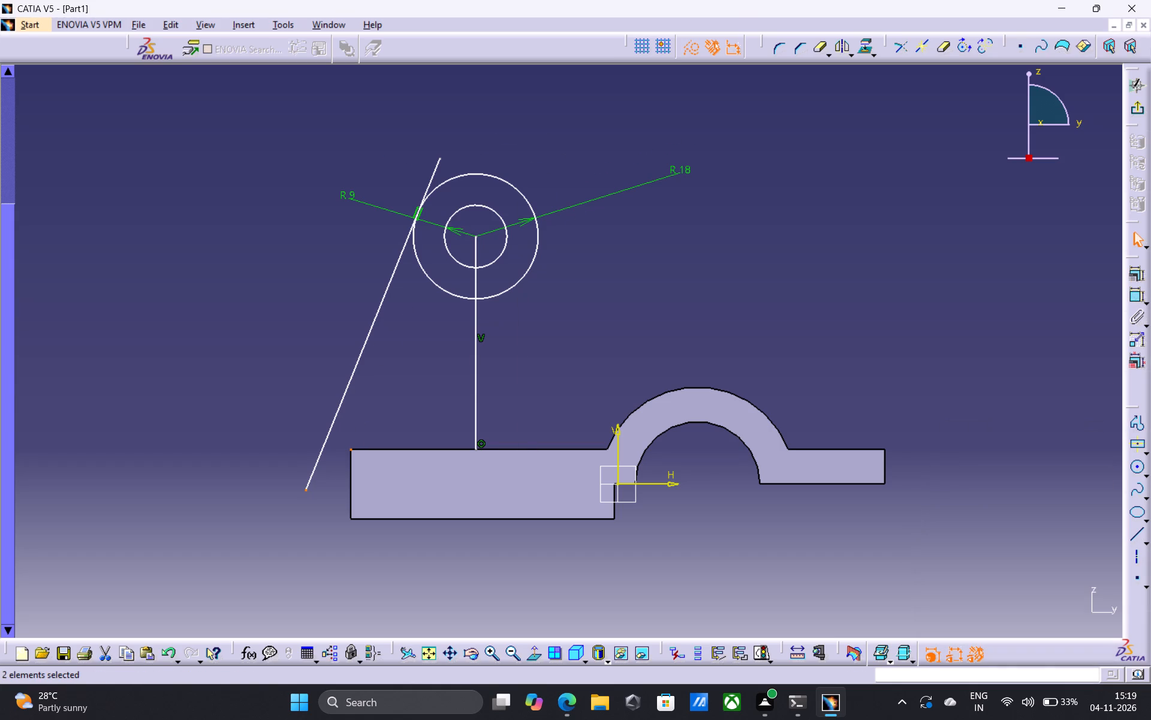
Delete the slanted line tangent to the R18 circle.
left_click(358, 361)
key("Delete")
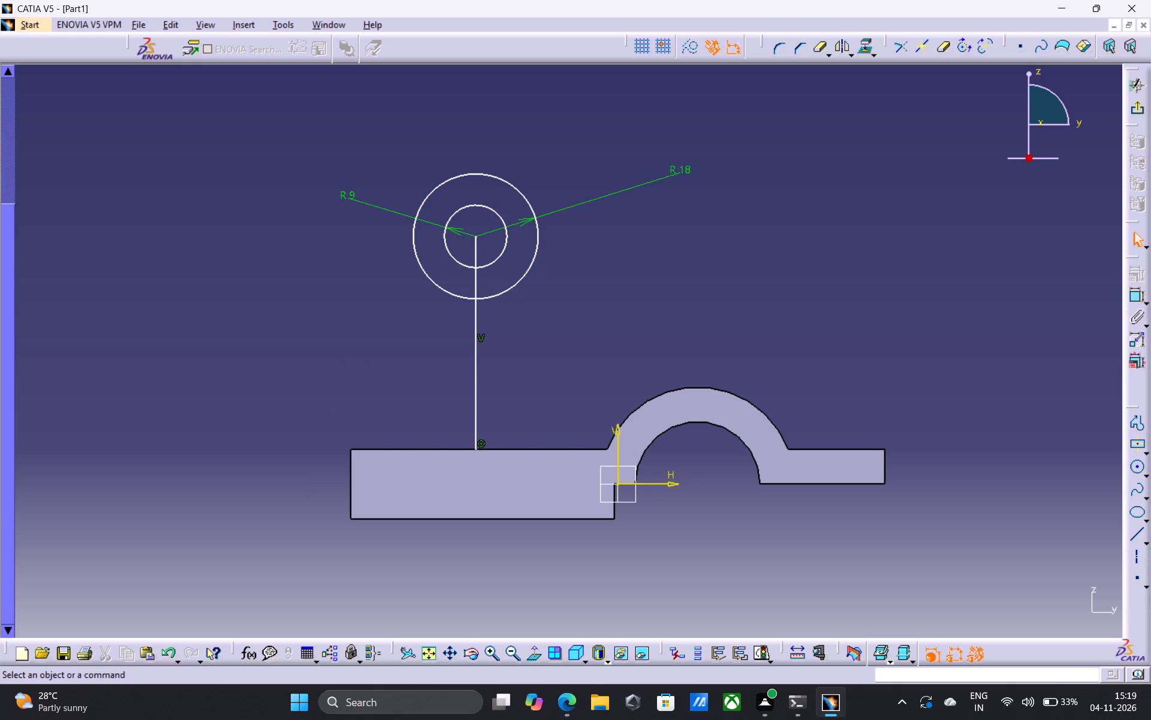
Sketch a slanted line about 103 mm long from the thick plate section's upper outer corner to above the R18 circle.
left_click(1133, 539)
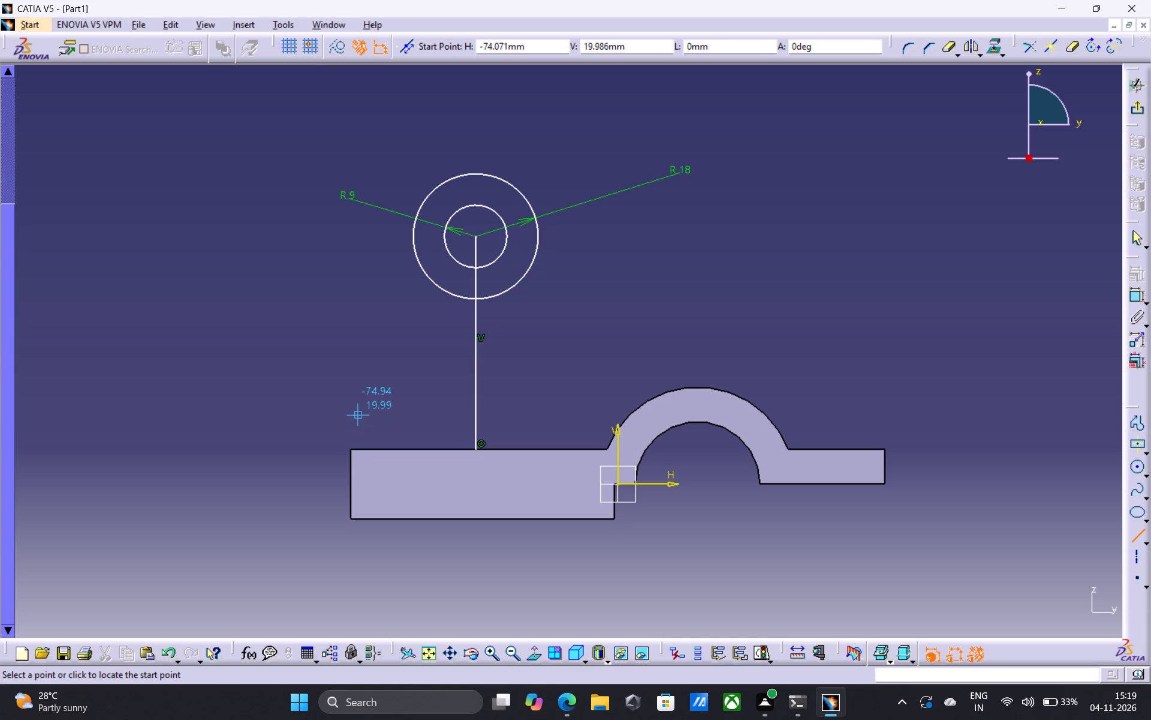
left_click(351, 448)
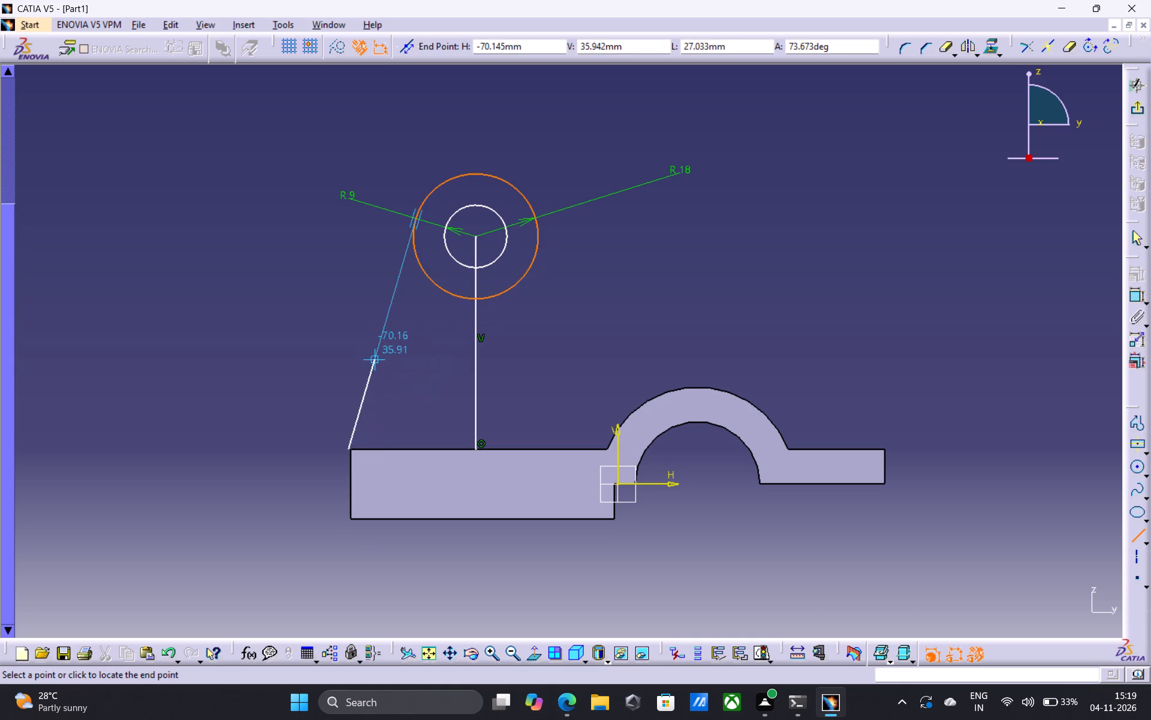
left_click(439, 103)
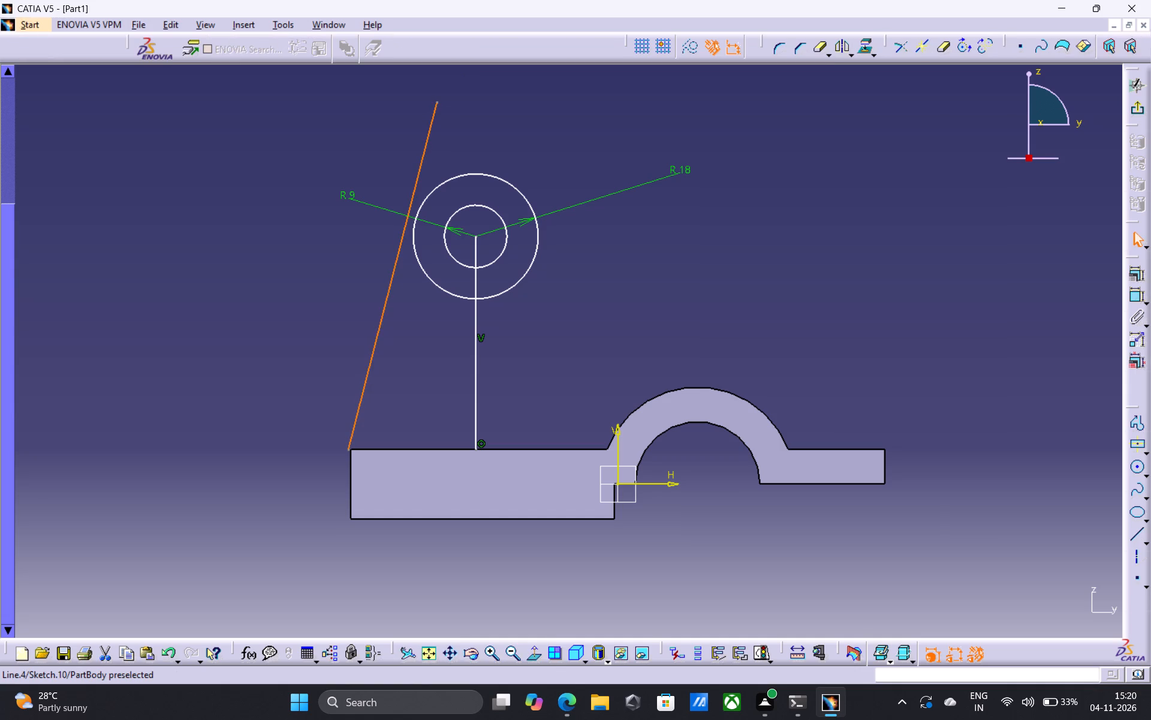
key("Escape")
key("Escape")
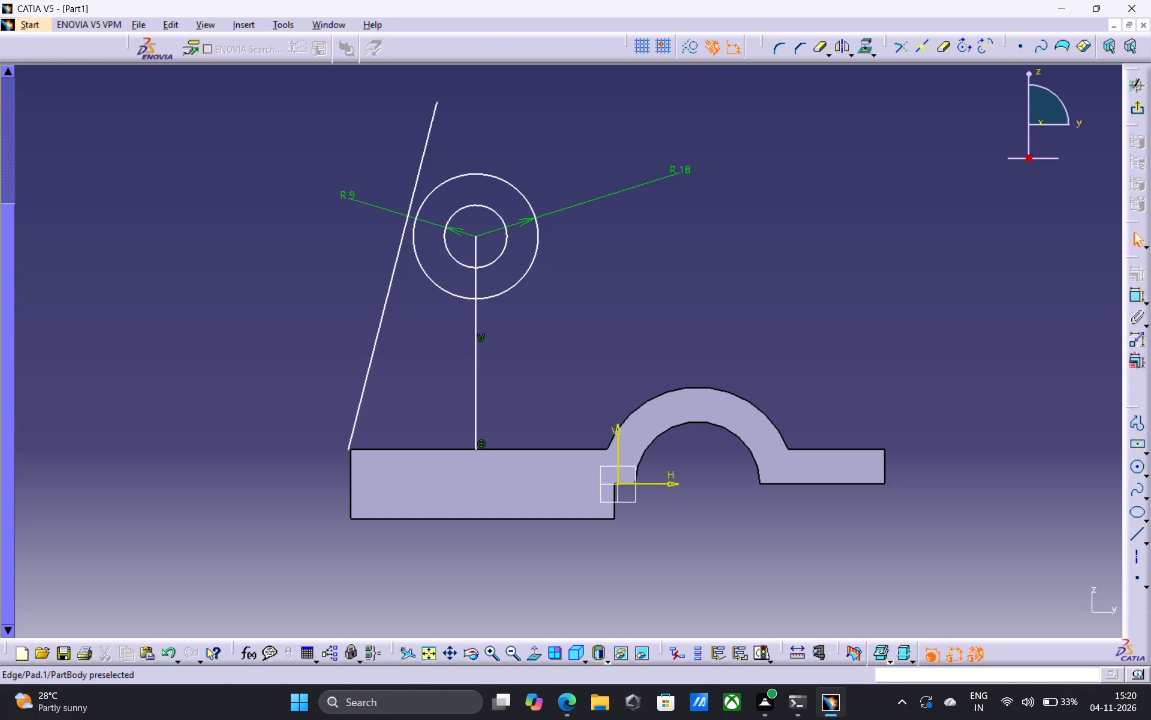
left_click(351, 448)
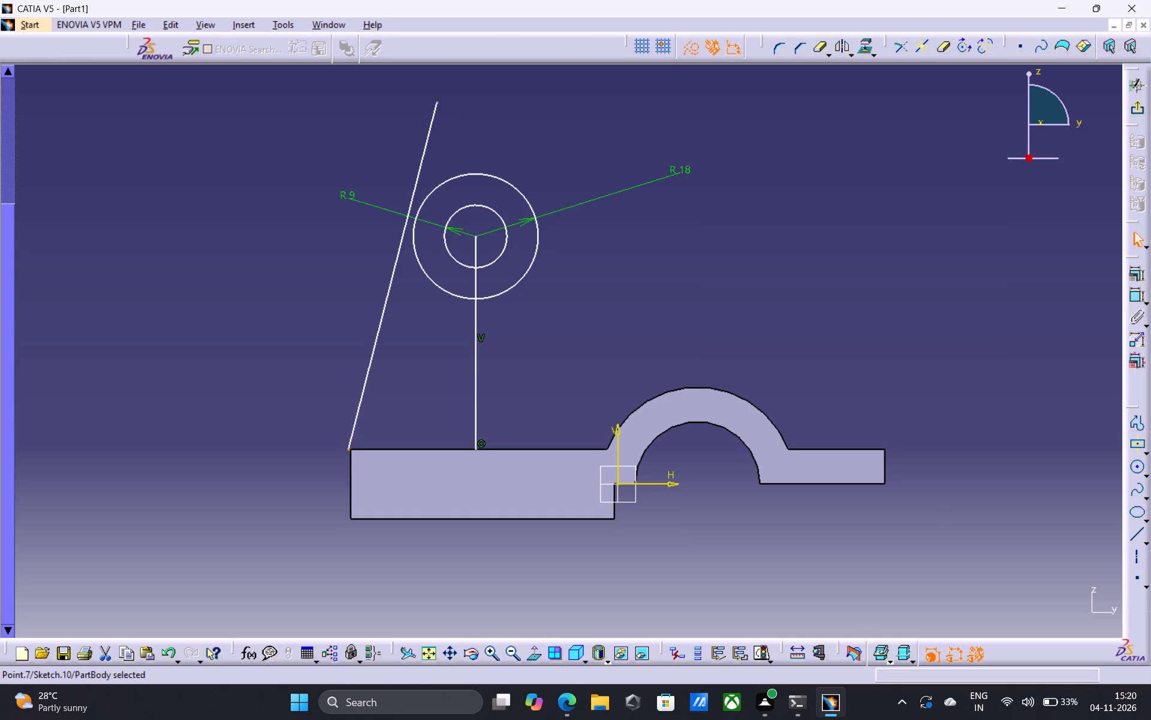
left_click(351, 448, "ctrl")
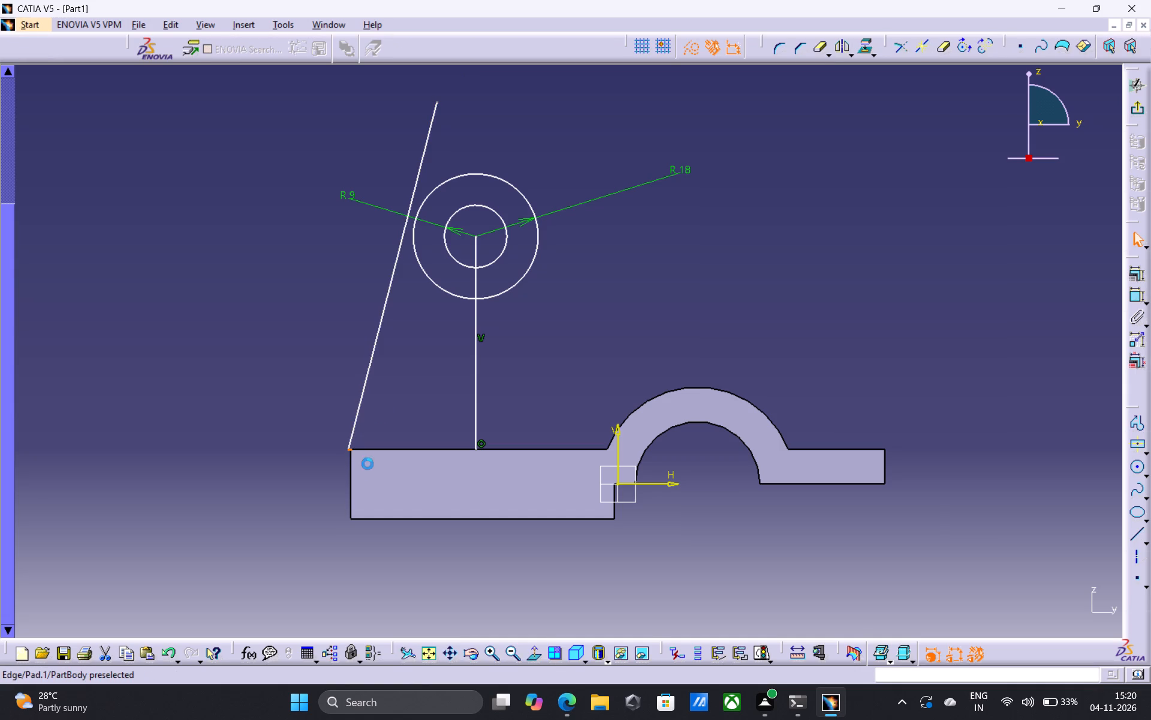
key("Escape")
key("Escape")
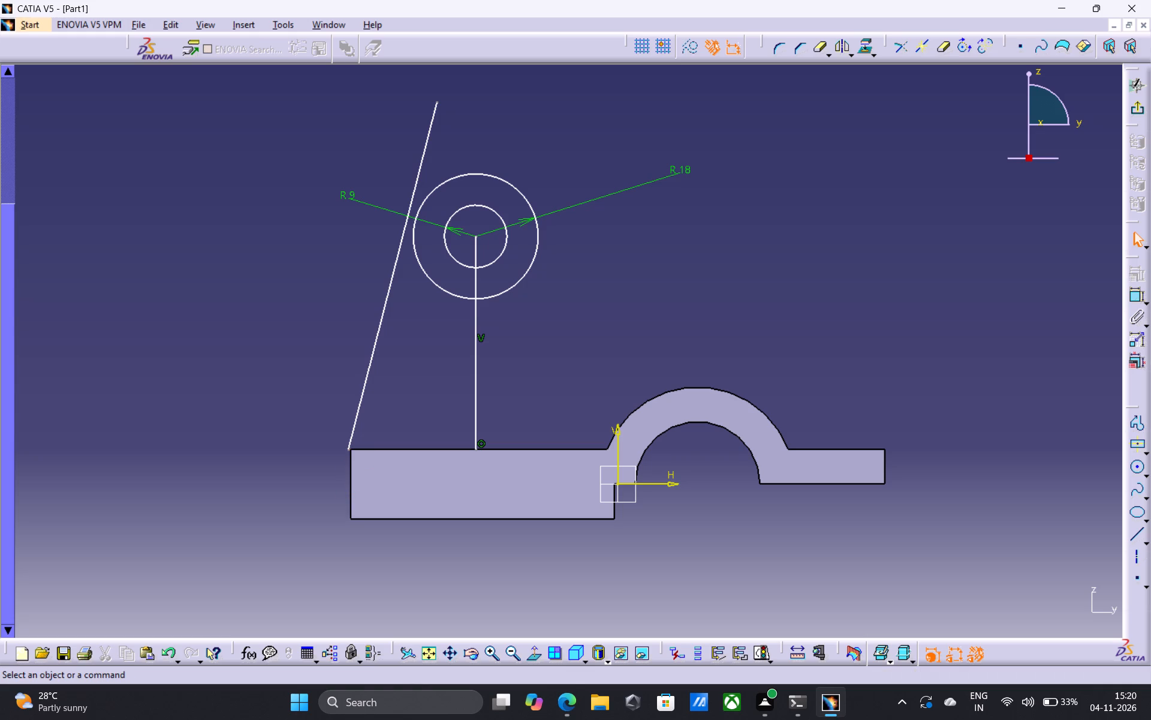
Make the slanted line's lower endpoint coincident with the upper outer corner of the thick plate section.
left_click(351, 452)
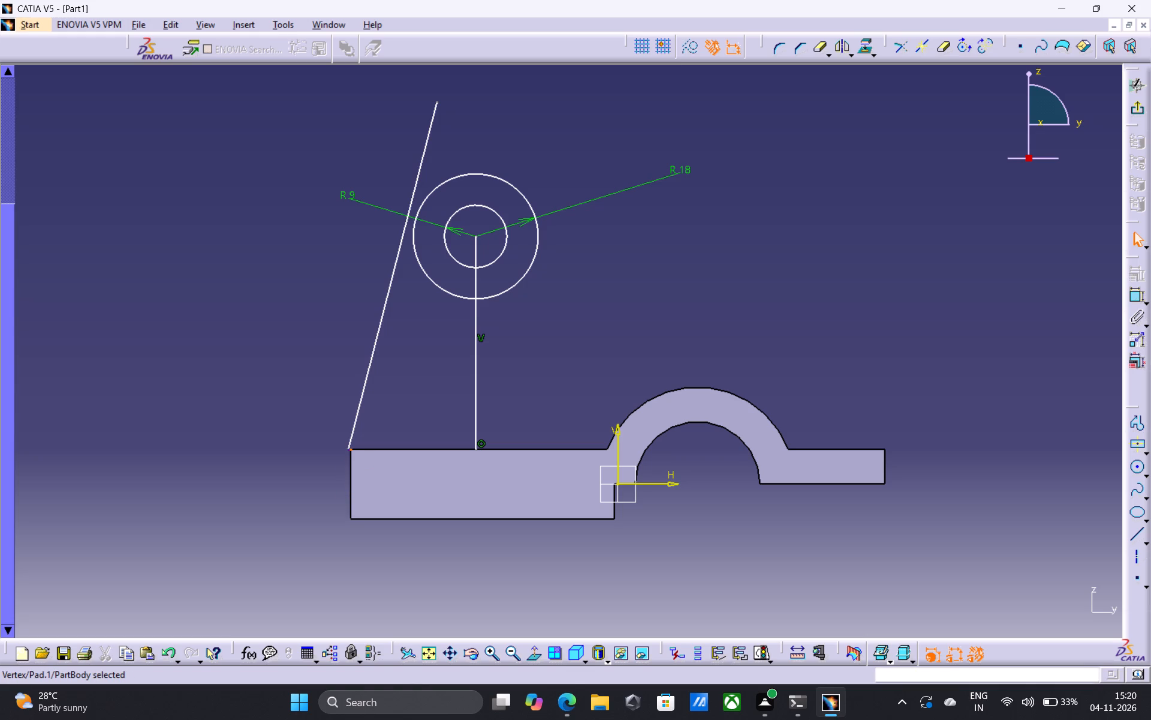
left_click(346, 447, "ctrl")
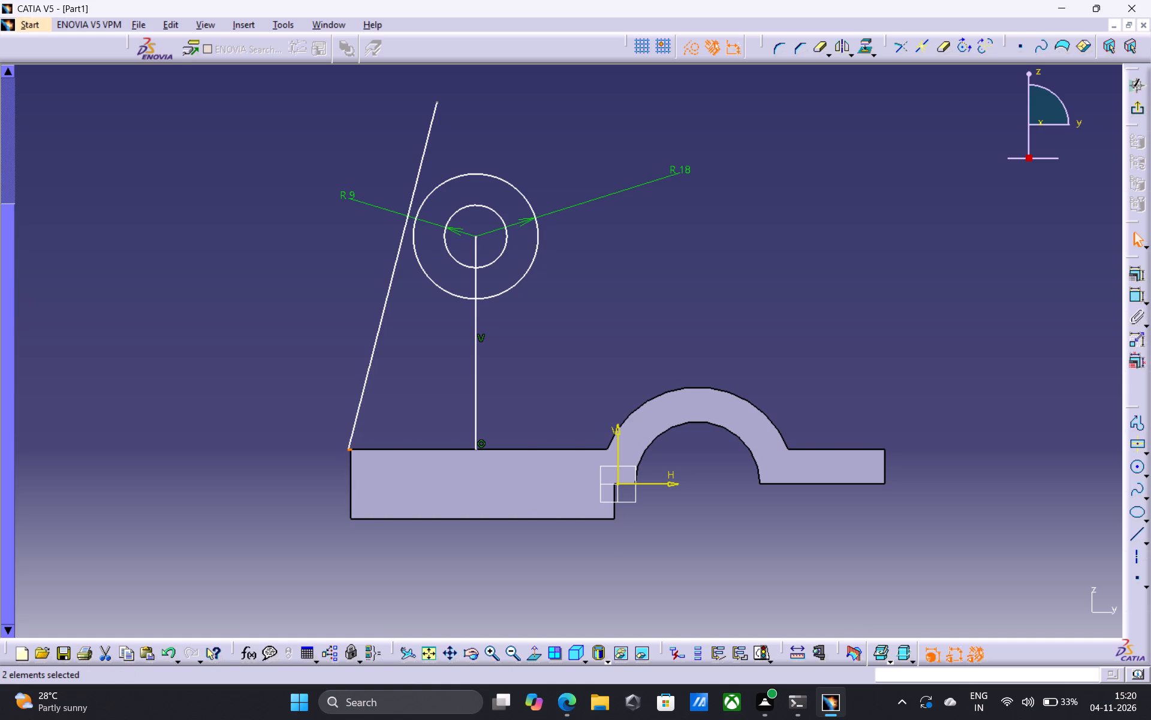
left_click(1130, 276)
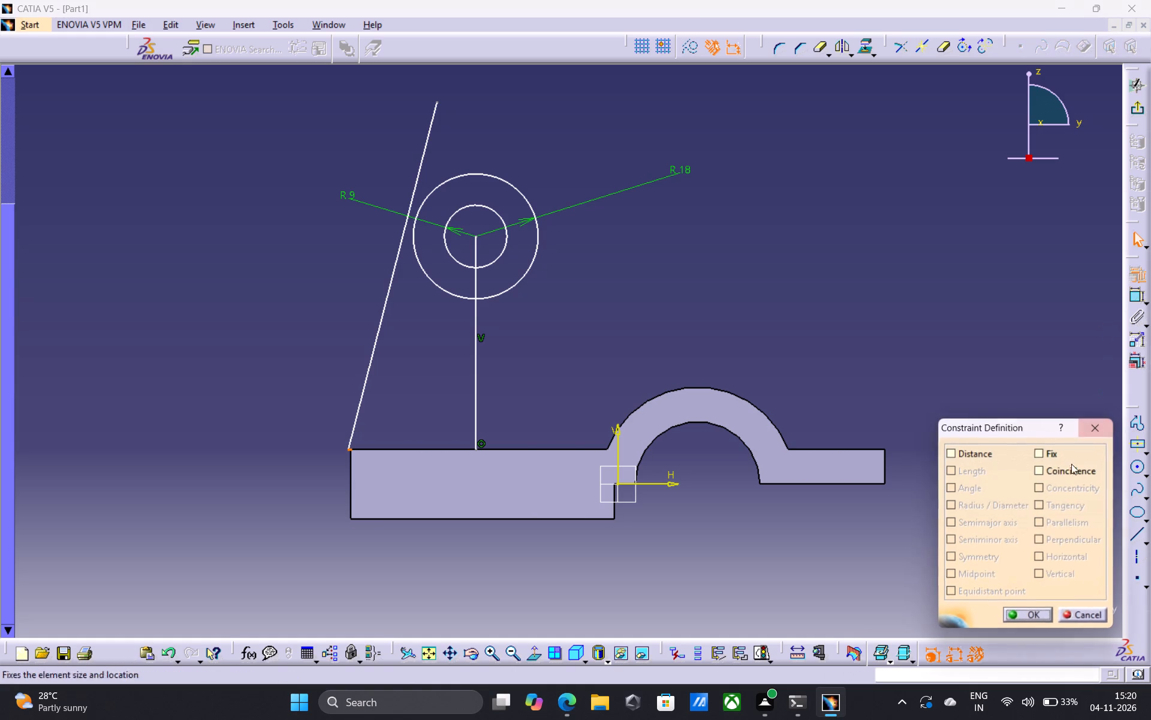
left_click(1041, 469)
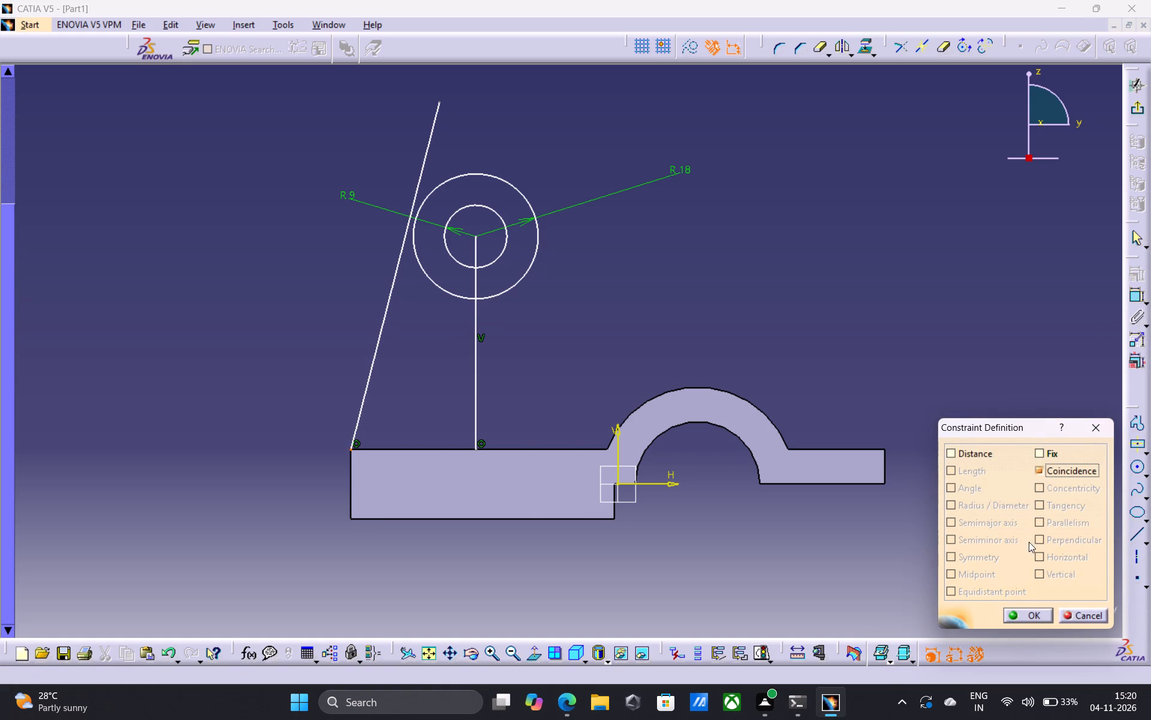
left_click(1043, 613)
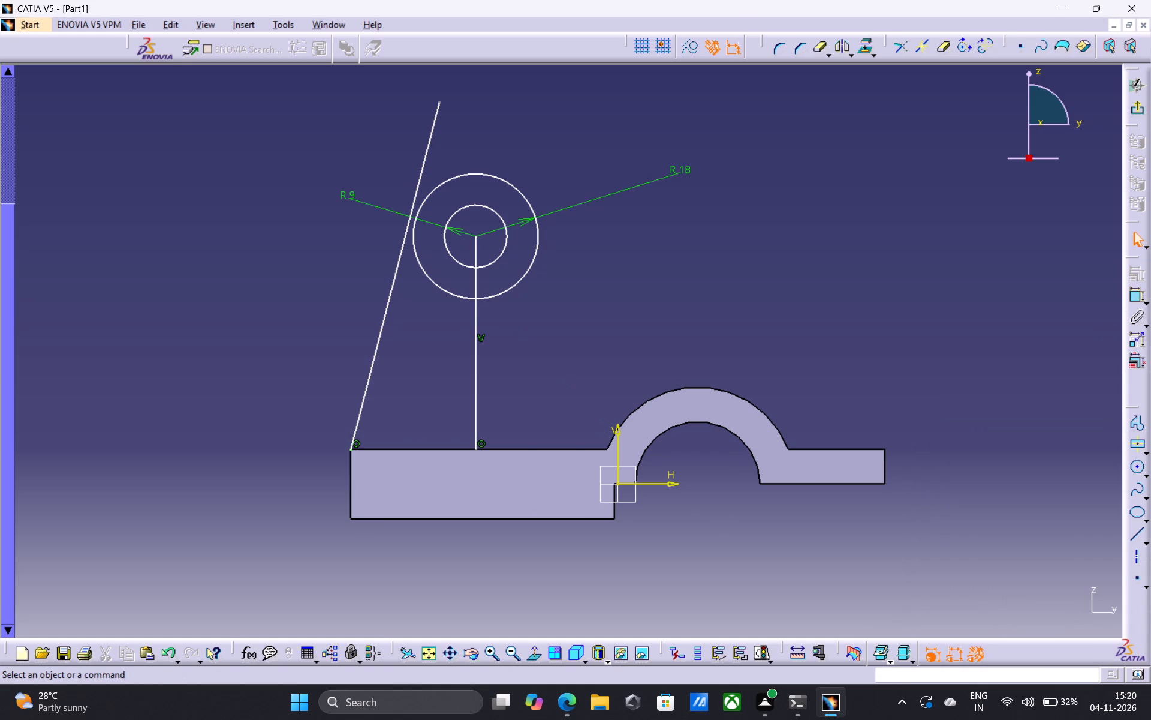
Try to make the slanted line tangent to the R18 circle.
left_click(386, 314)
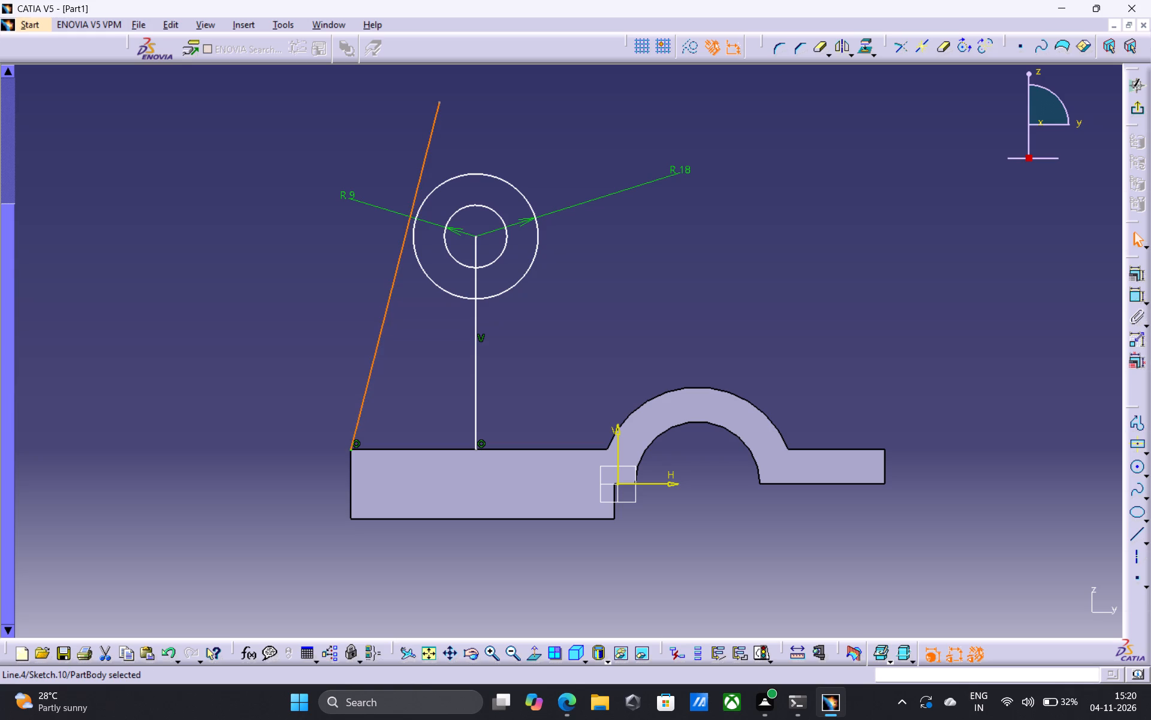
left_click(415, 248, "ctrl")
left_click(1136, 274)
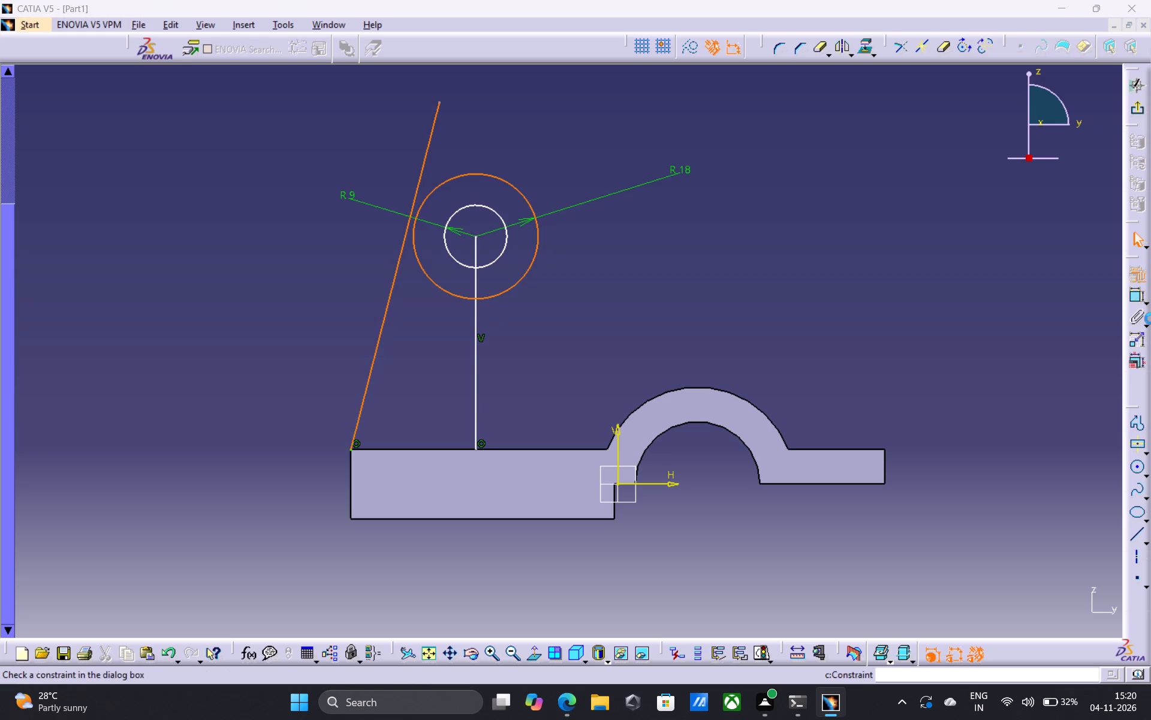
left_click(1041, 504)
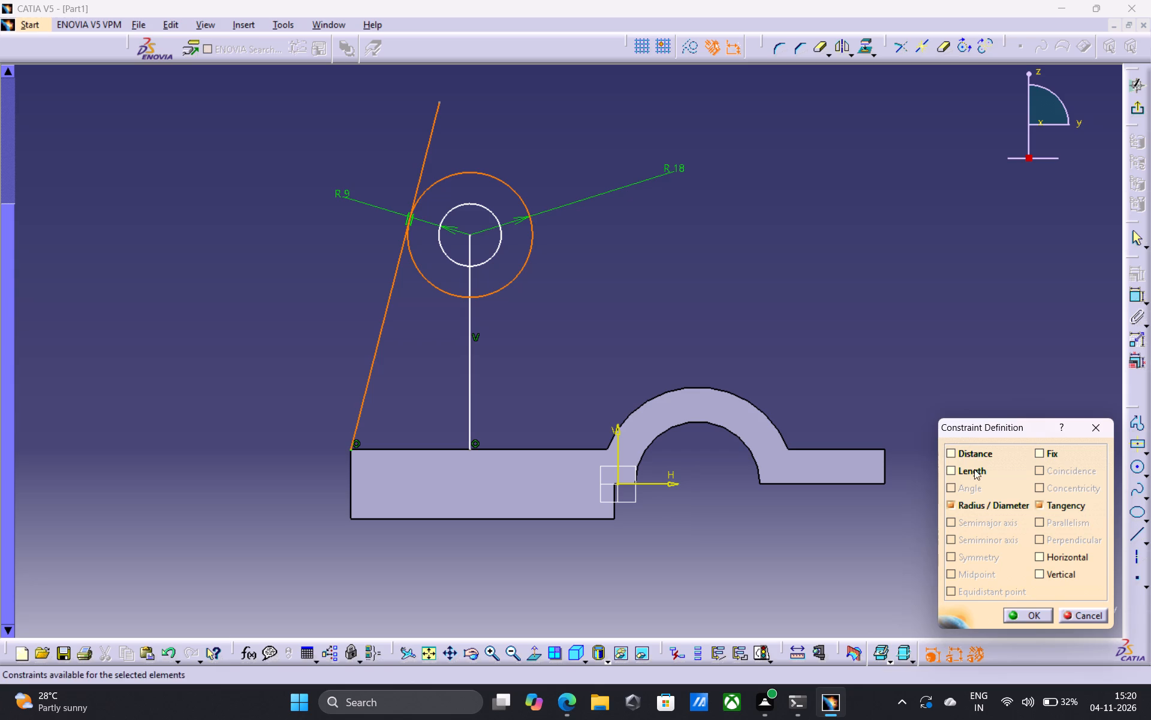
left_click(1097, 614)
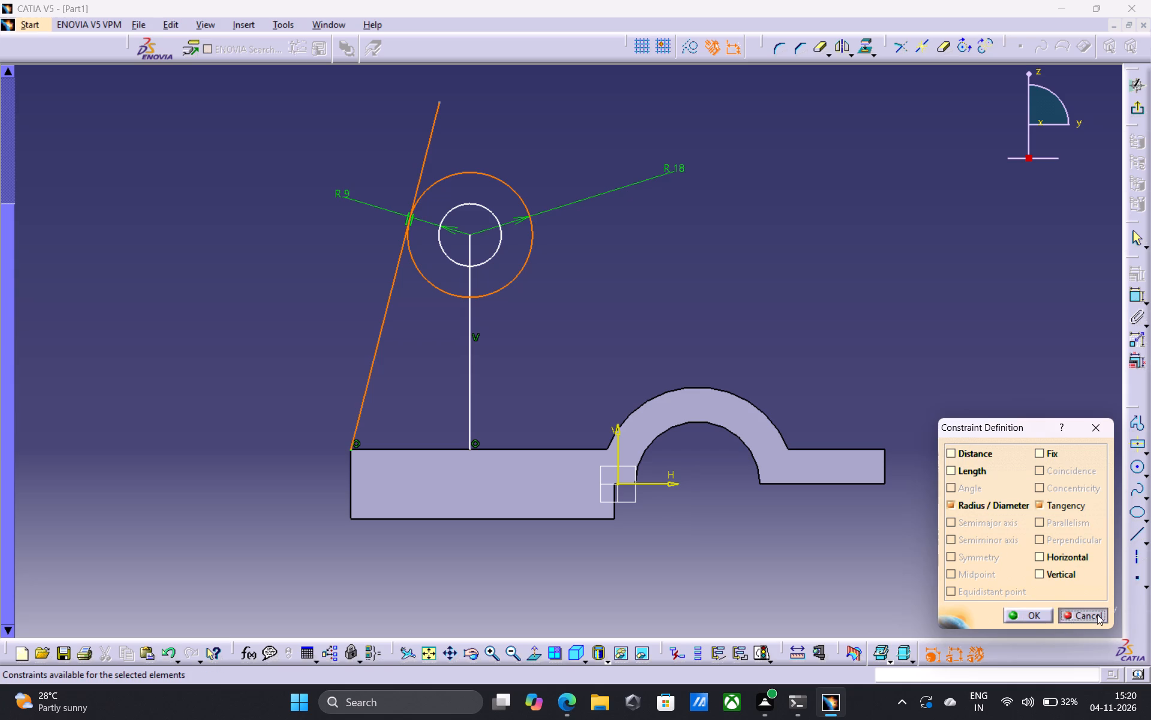
Exit the sketch and return to the 3D part.
left_click(1143, 113)
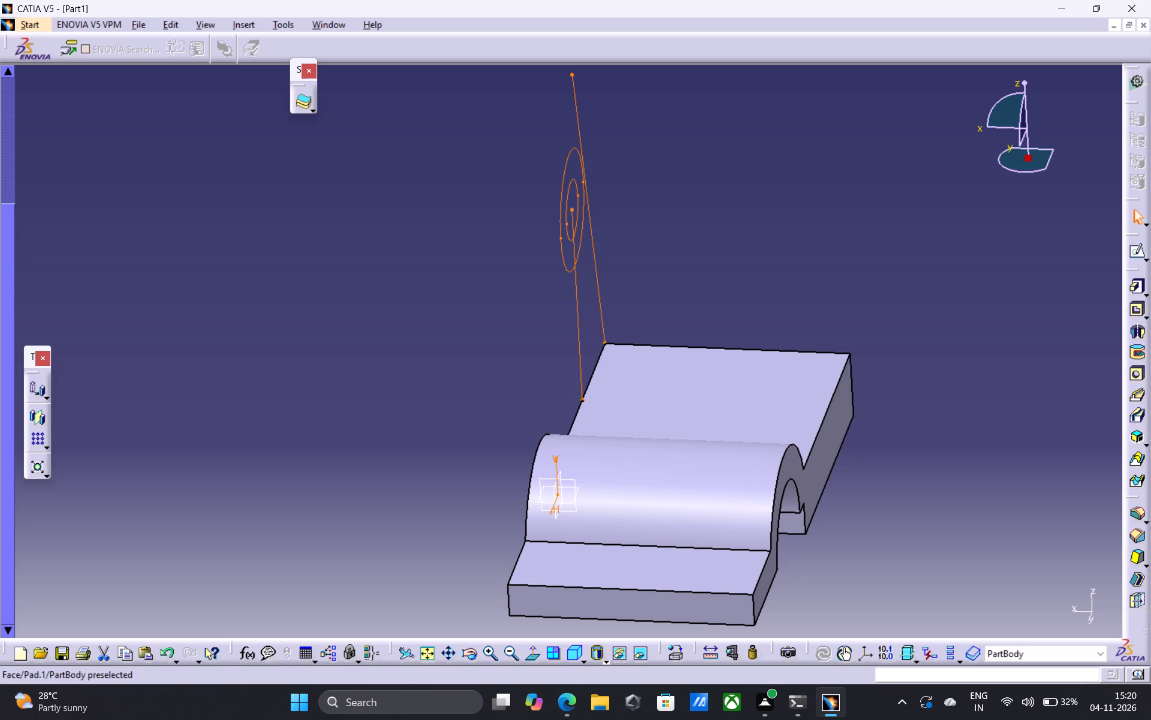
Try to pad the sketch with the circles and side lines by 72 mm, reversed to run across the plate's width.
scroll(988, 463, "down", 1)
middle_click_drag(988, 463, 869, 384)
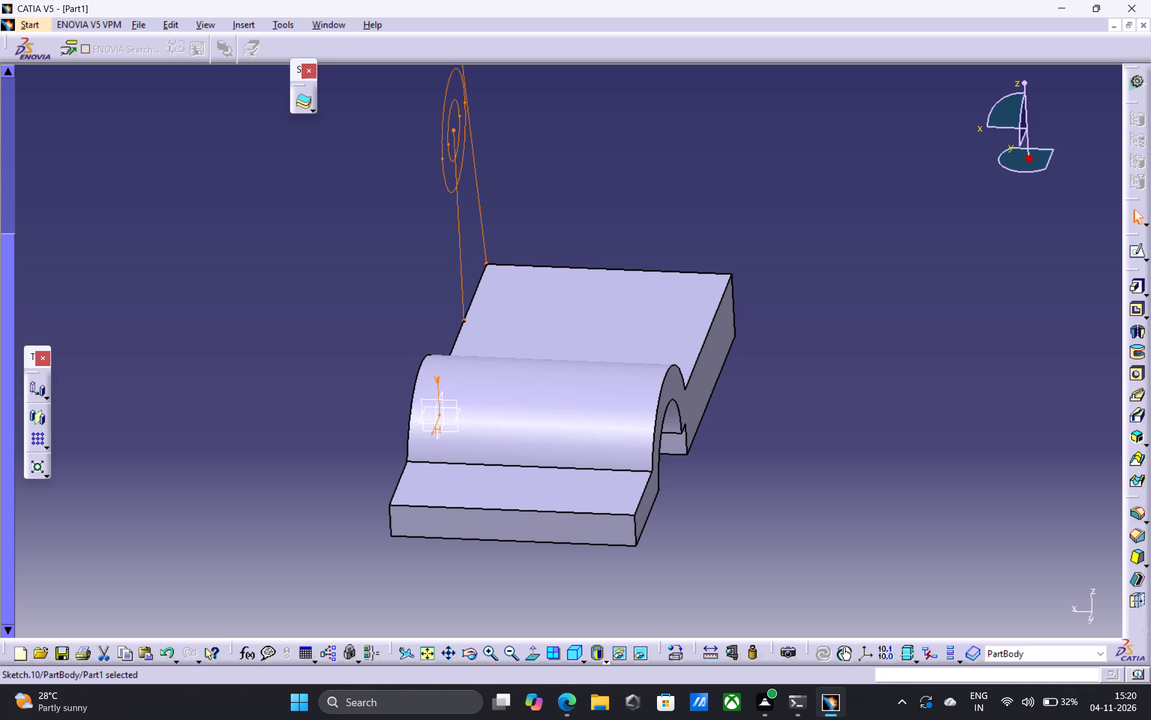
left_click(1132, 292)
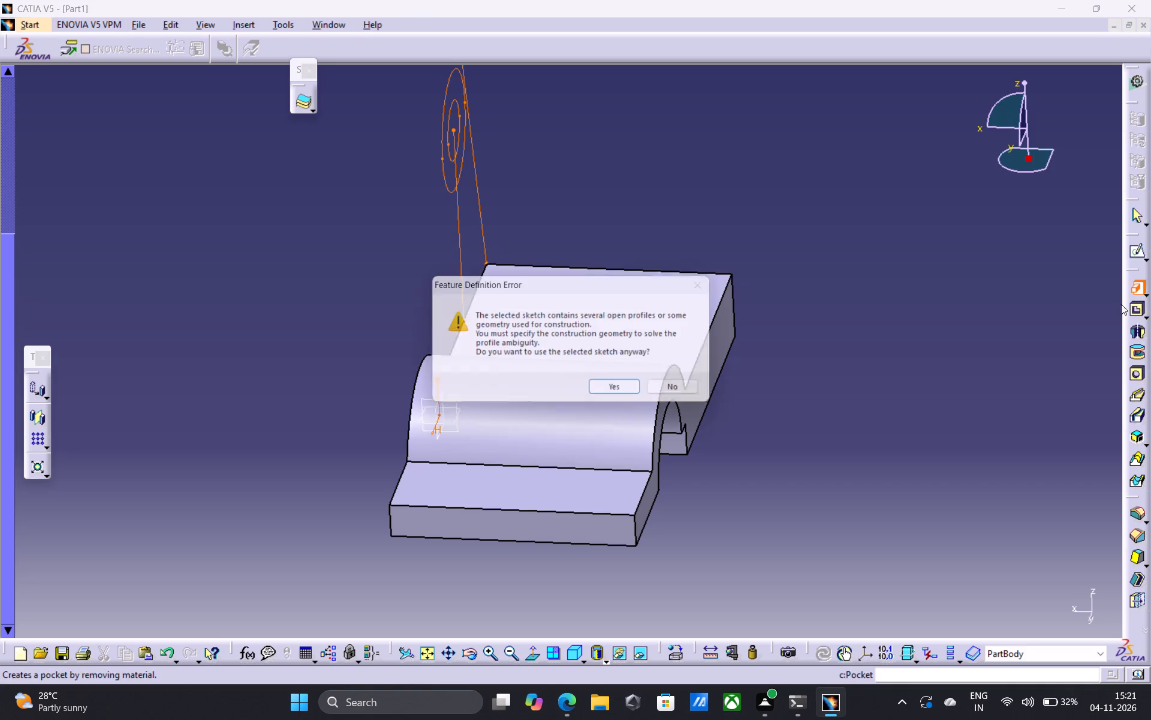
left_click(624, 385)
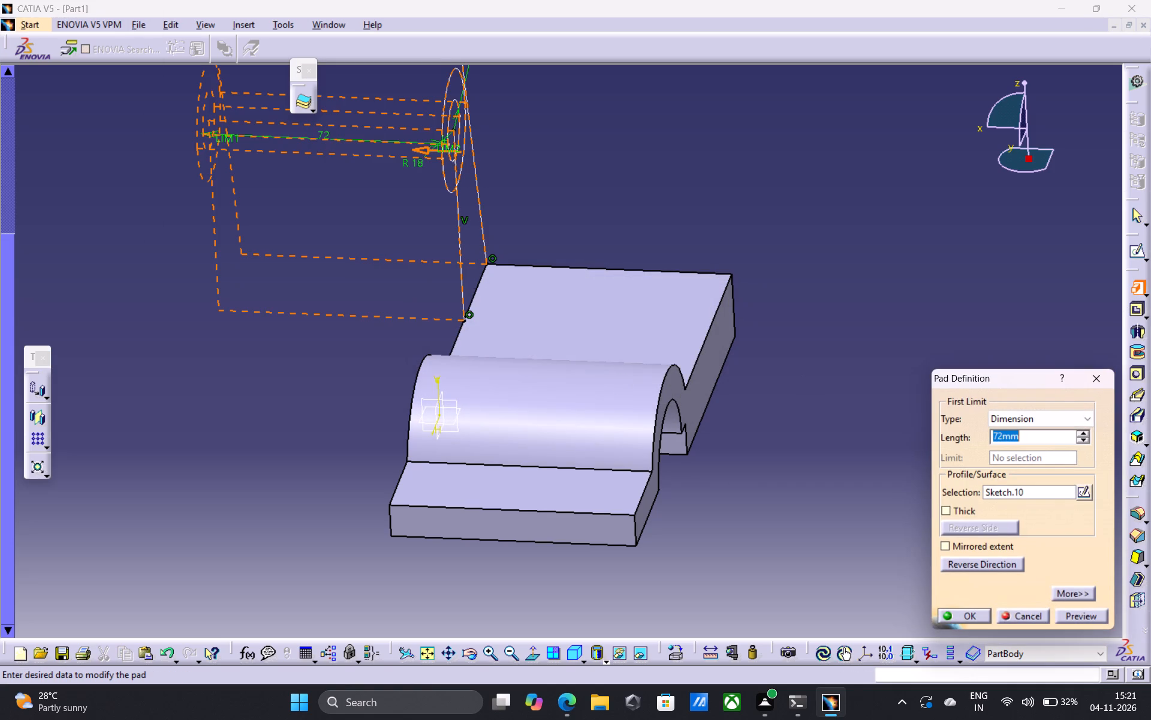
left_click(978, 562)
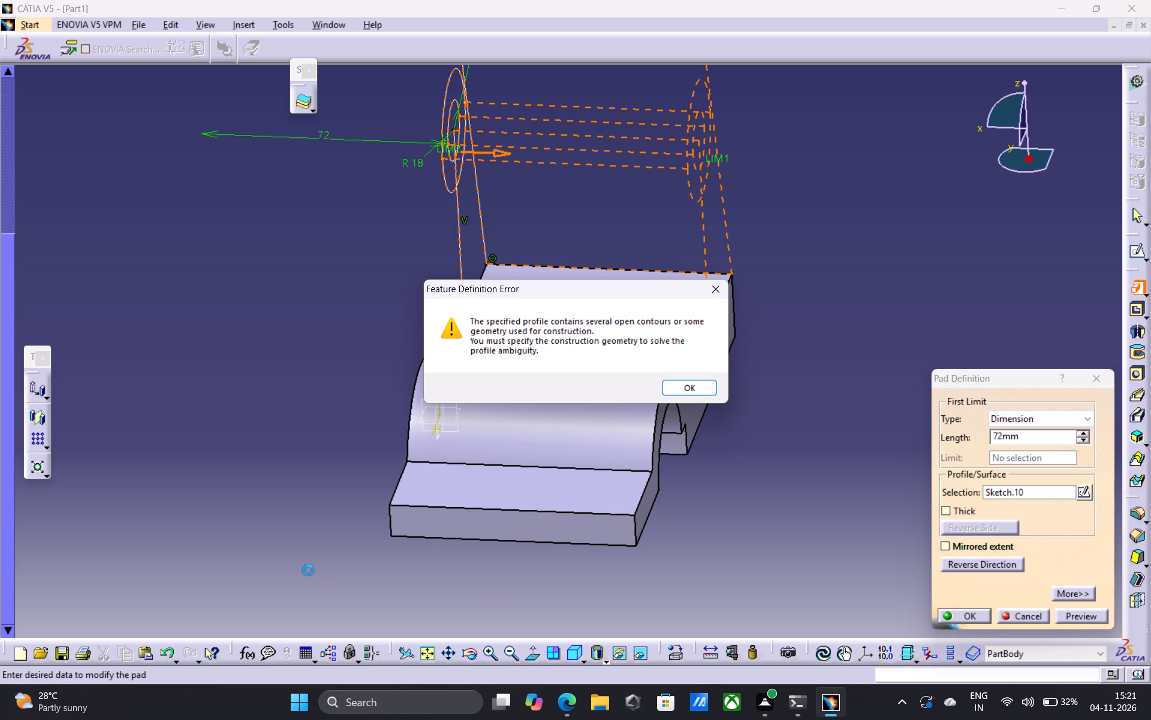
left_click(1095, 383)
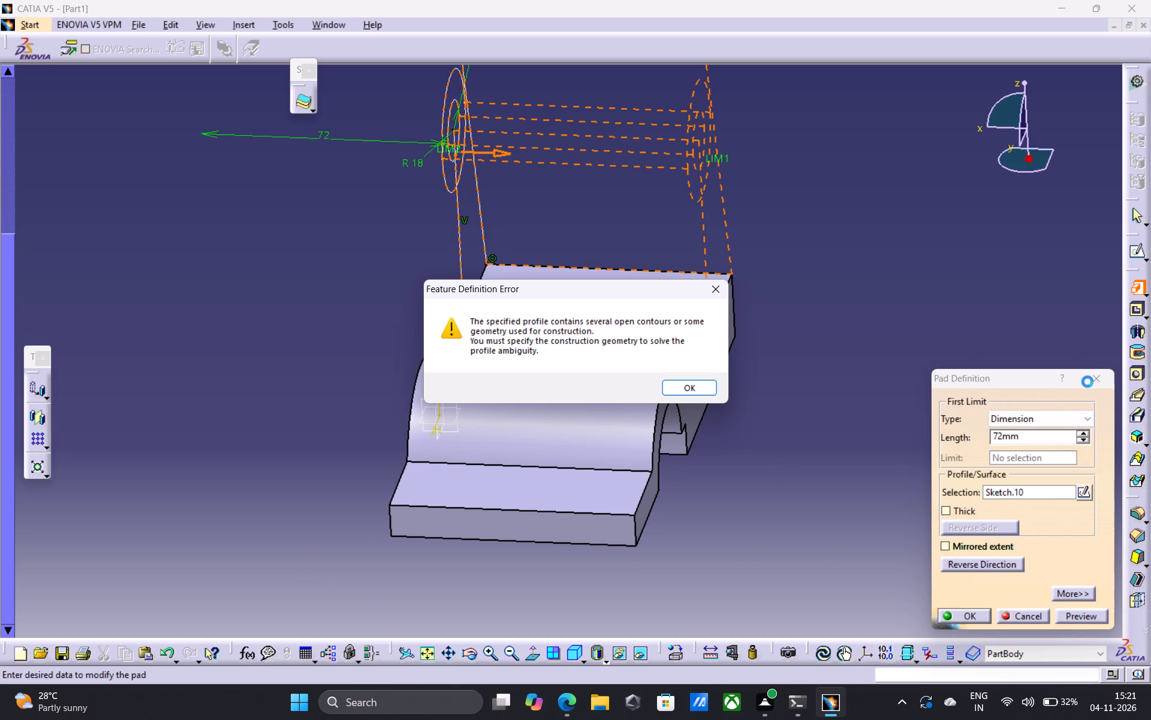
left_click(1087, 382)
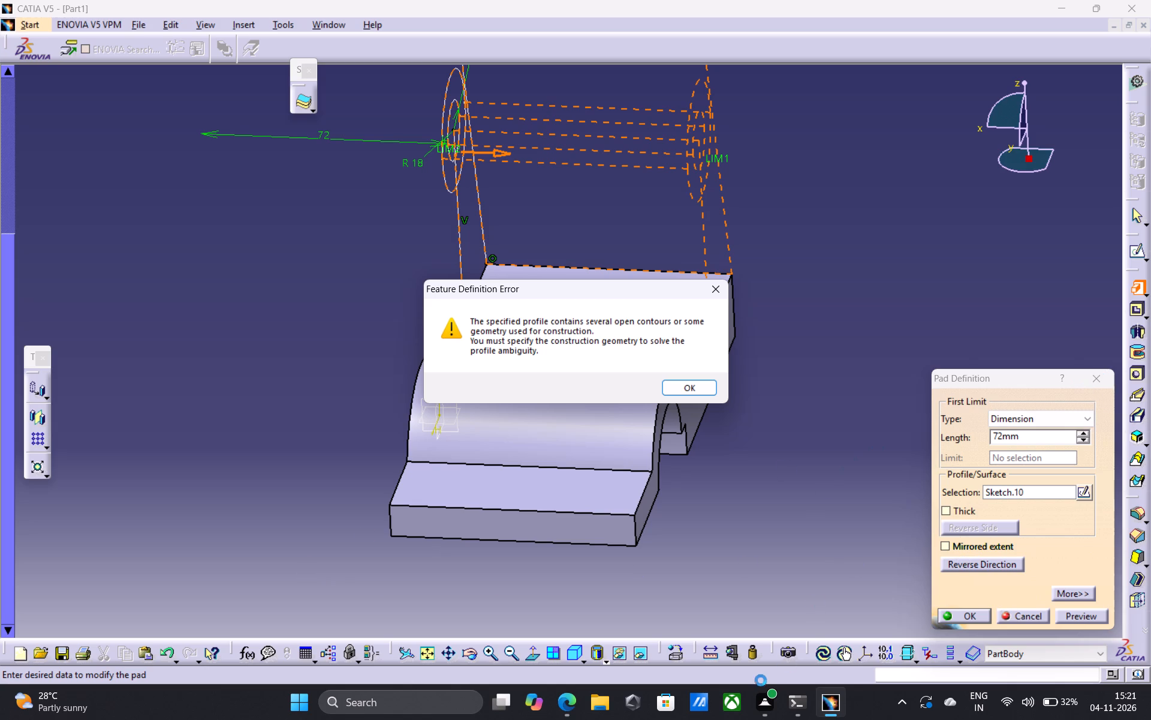
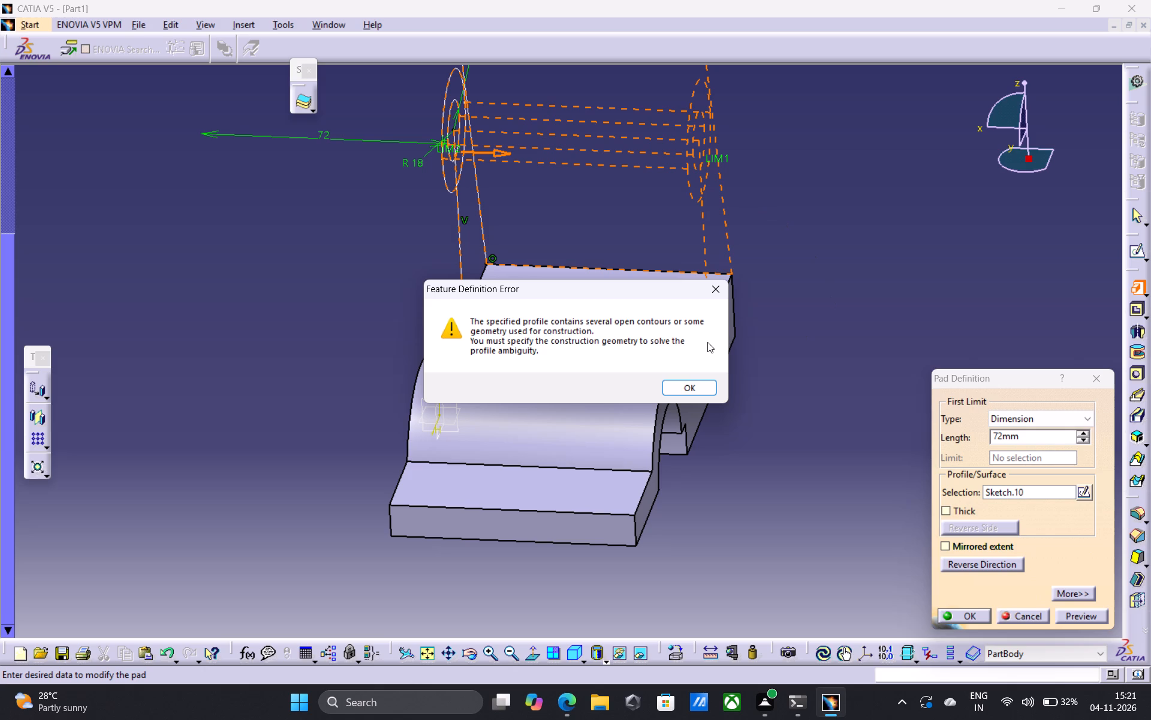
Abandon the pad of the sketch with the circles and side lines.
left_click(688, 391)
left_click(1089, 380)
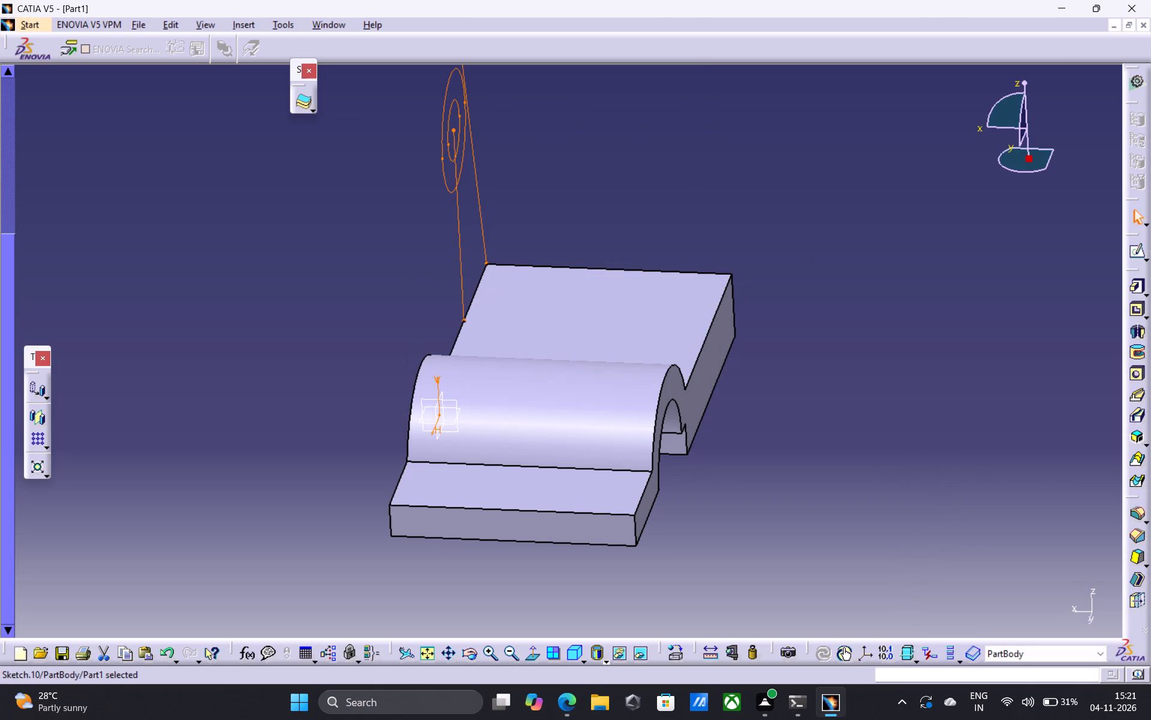
Reopen the sketch and delete the slanted line, the R9 and R18 circles, and the vertical line.
left_click(1141, 251)
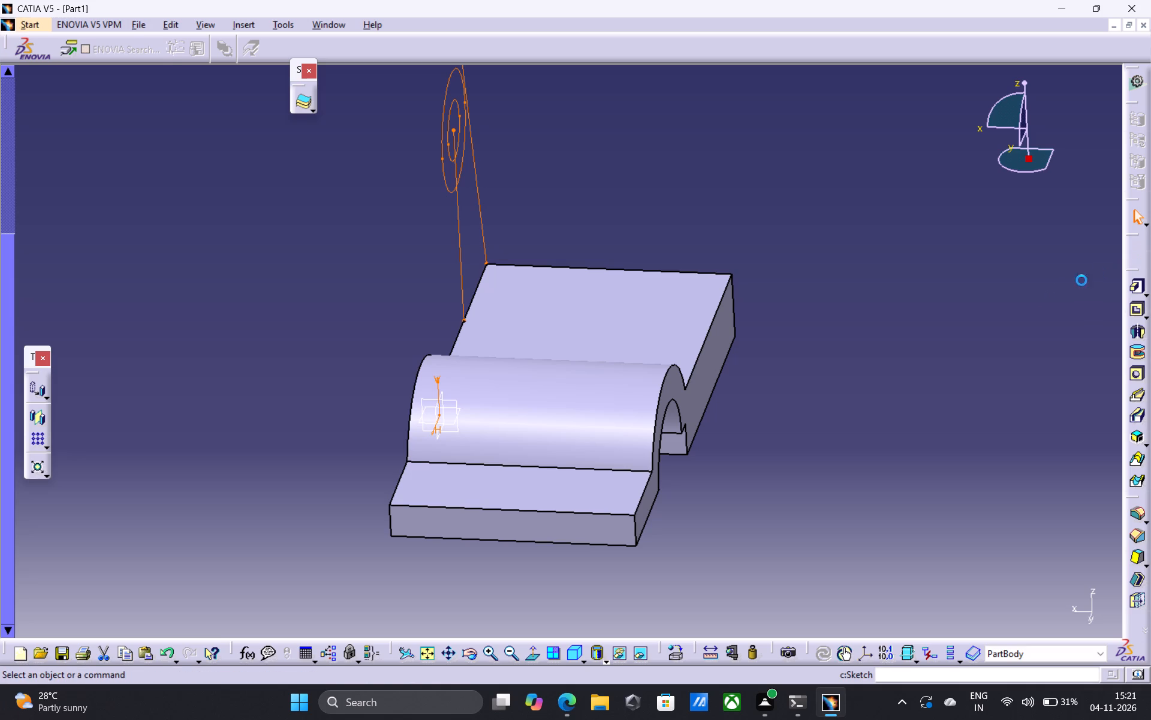
middle_click_drag(959, 316, 530, 448)
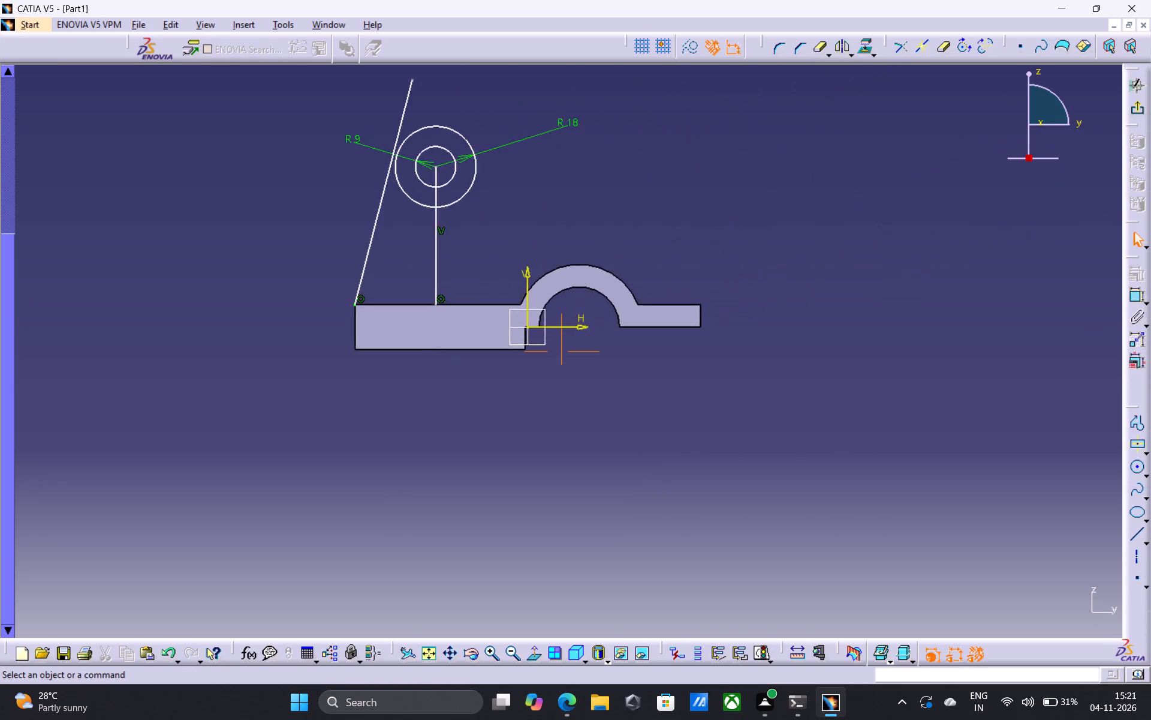
middle_click_drag(530, 448, 518, 542)
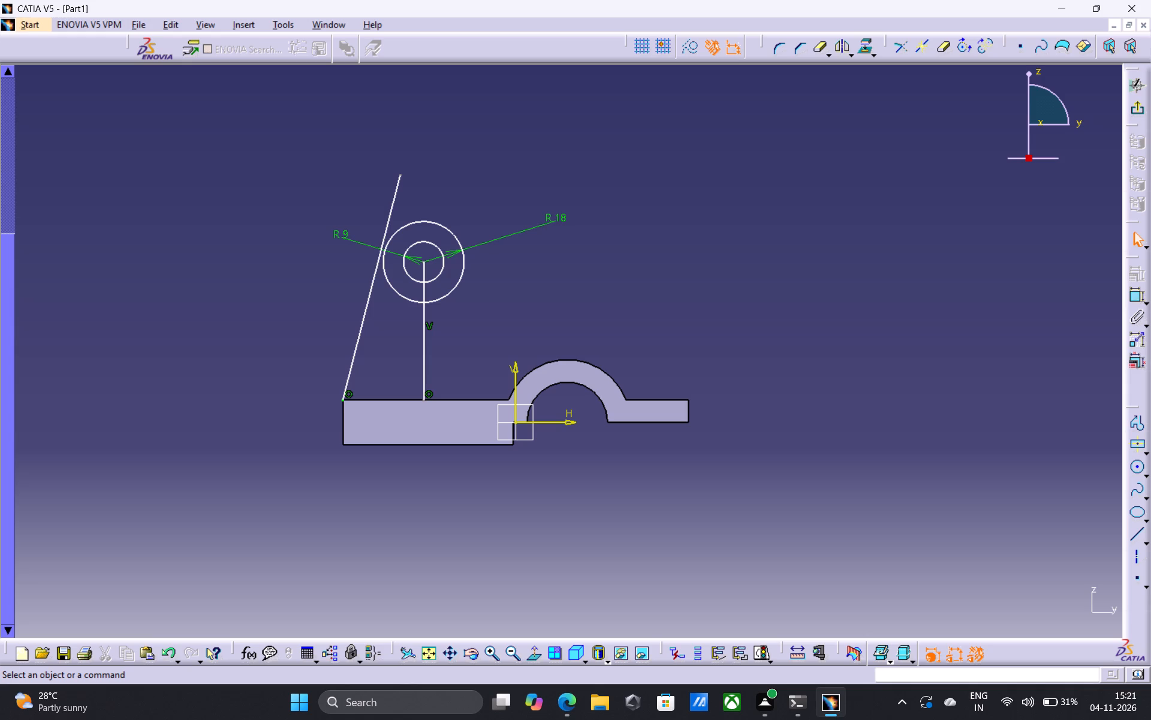
left_click(375, 274)
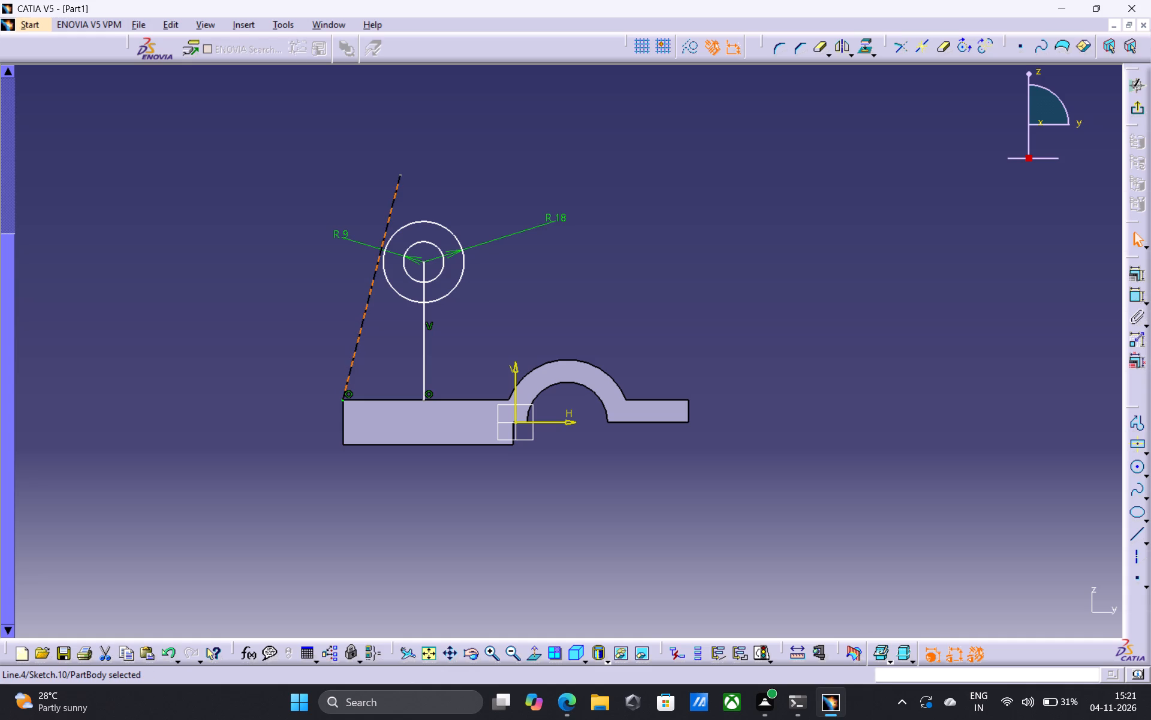
key("Delete")
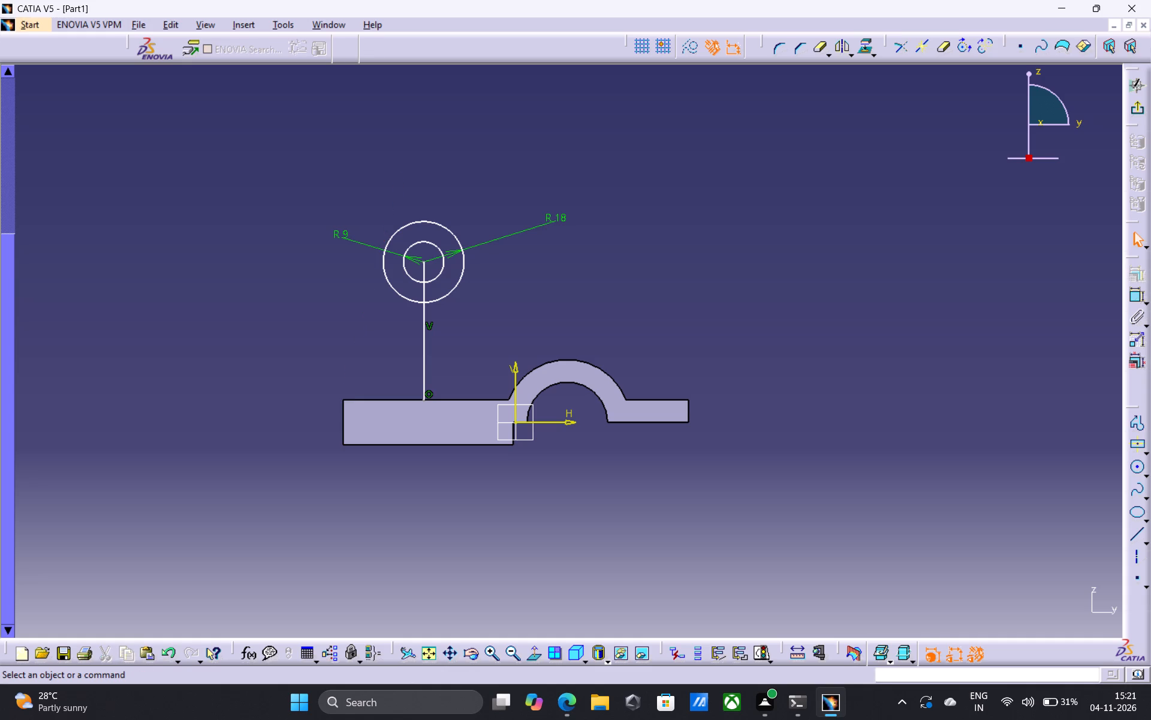
left_click_drag(344, 186, 412, 313)
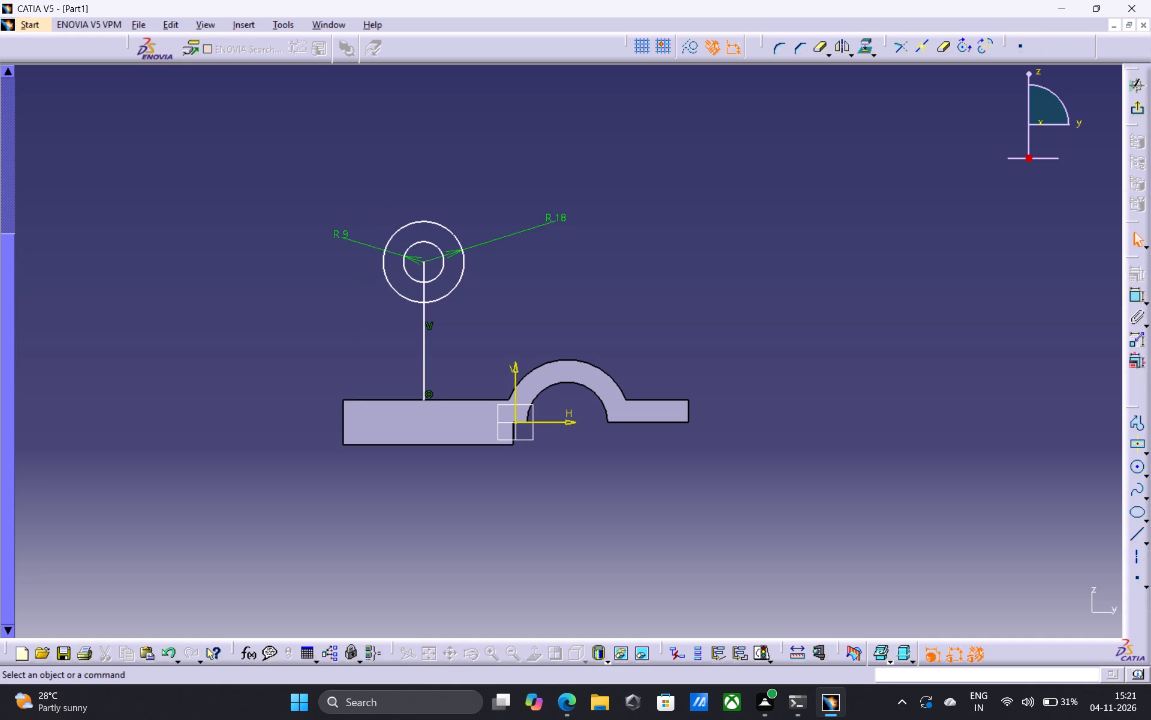
left_click_drag(412, 313, 467, 383)
key("Delete")
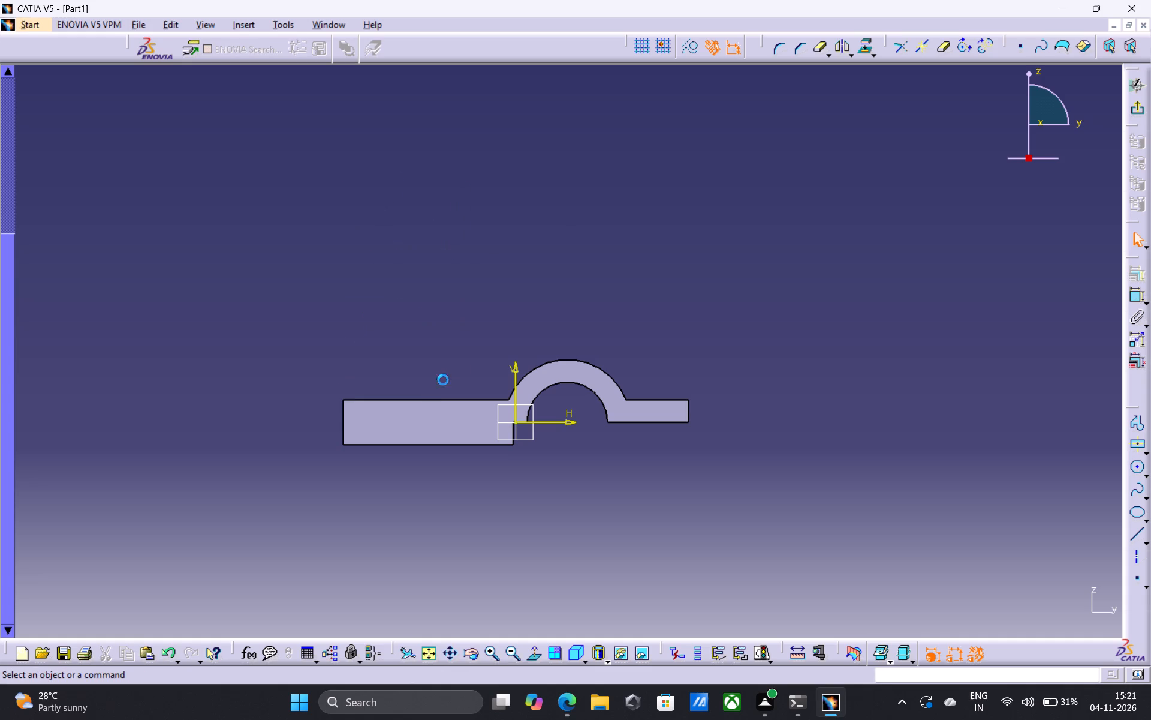
Exit the emptied sketch and return to the 3D part.
left_click(473, 654)
left_click_drag(448, 438, 726, 513)
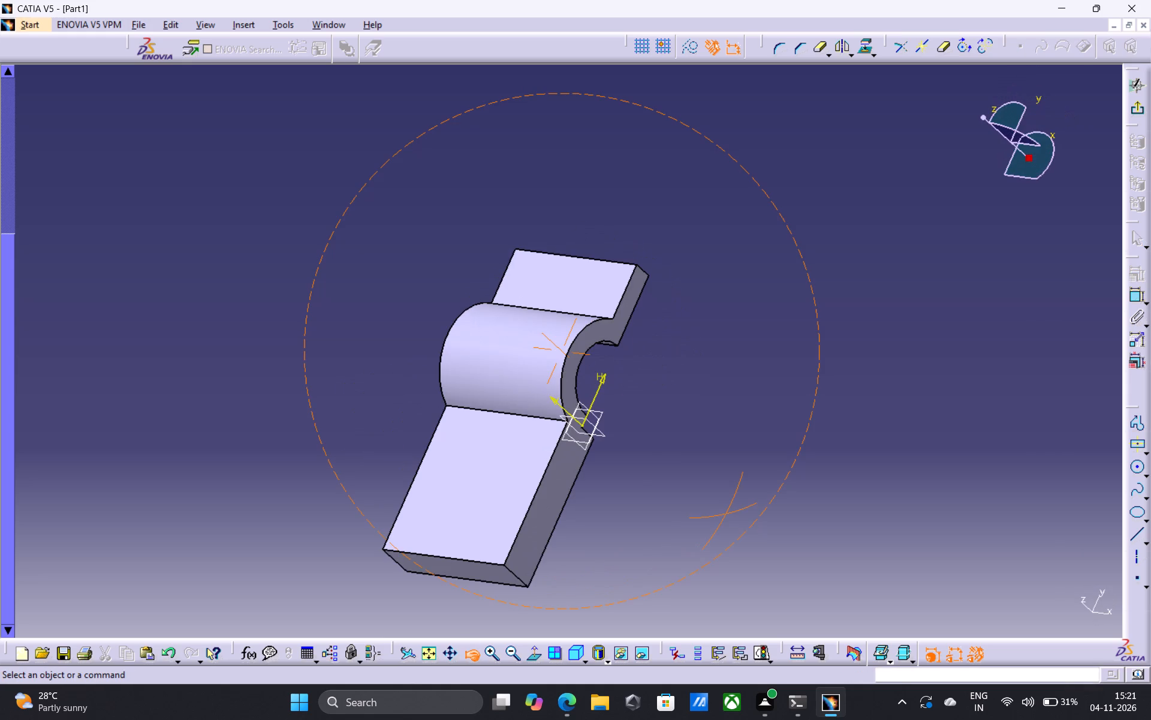
left_click_drag(726, 513, 800, 559)
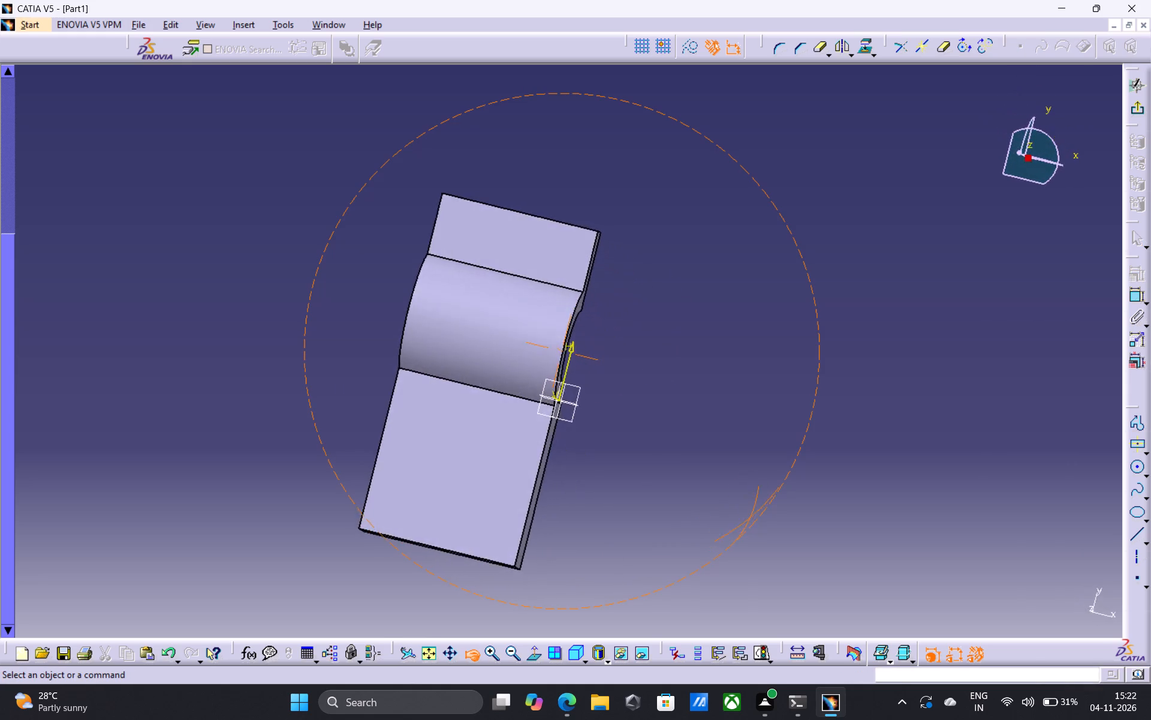
left_click_drag(800, 559, 825, 601)
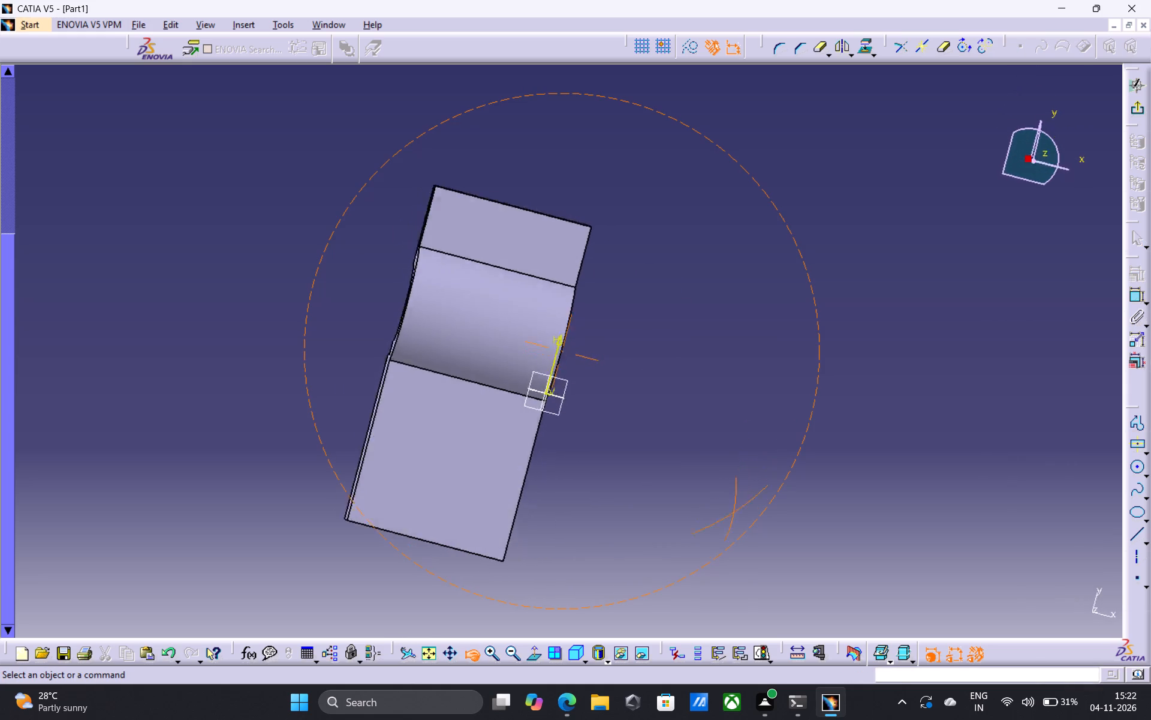
left_click_drag(825, 601, 354, 347)
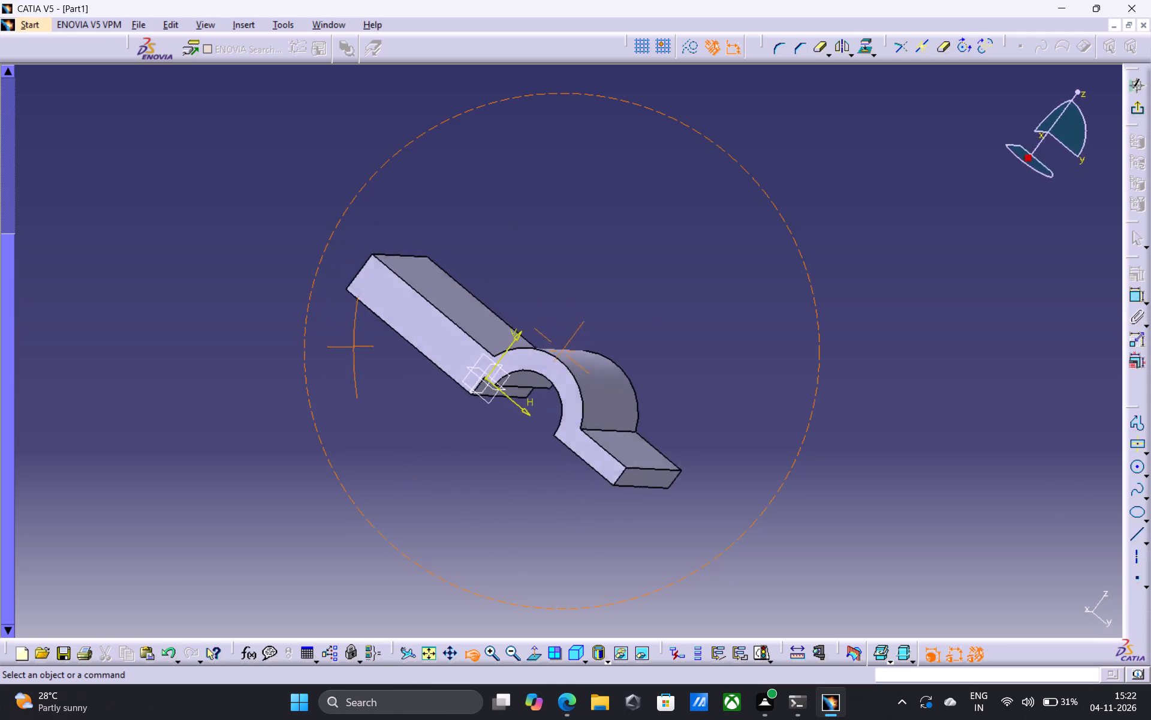
left_click_drag(354, 347, 358, 258)
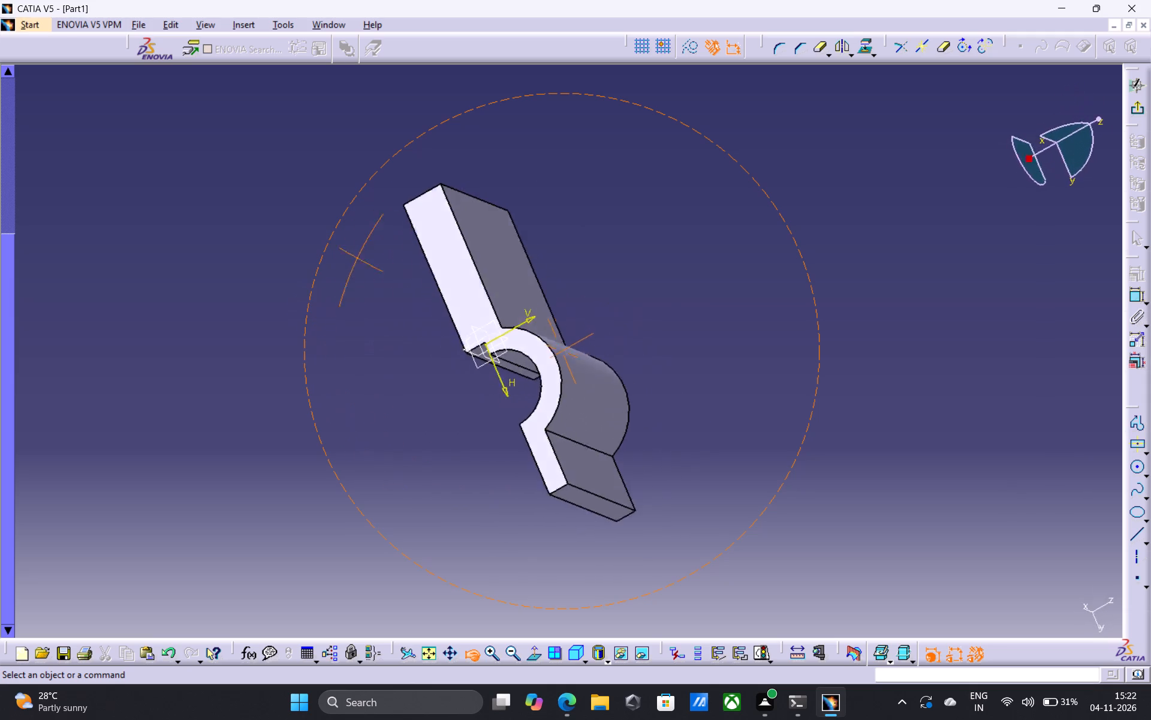
left_click_drag(358, 258, 155, 335)
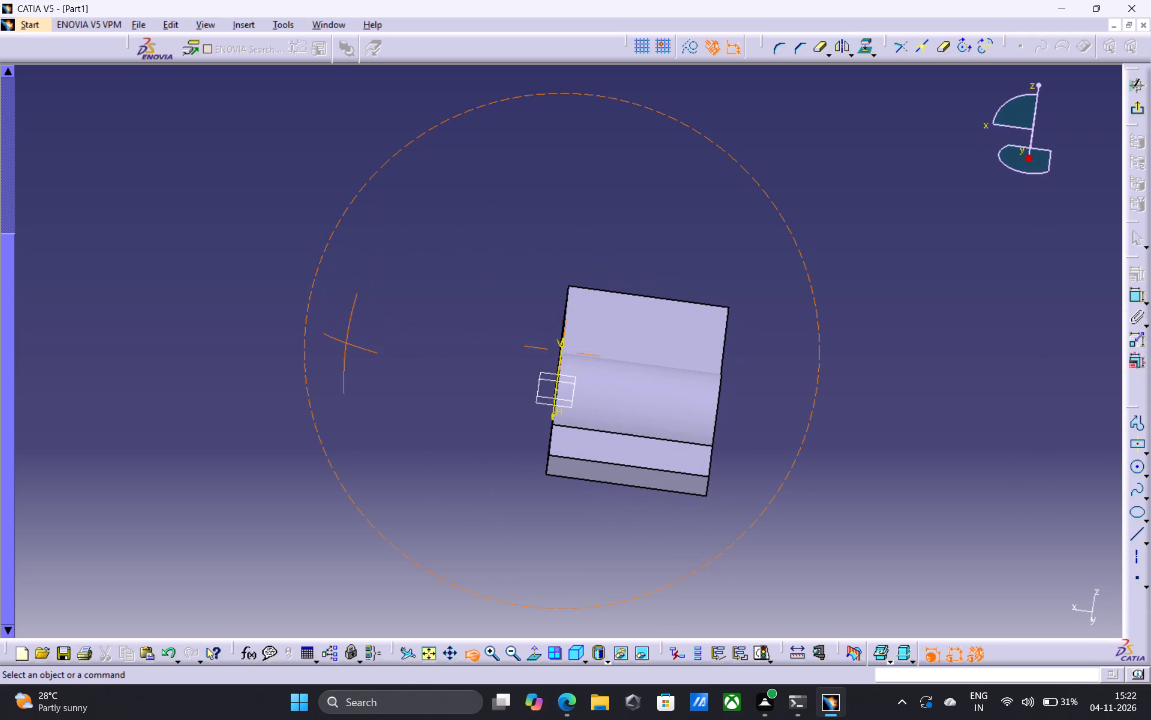
left_click_drag(155, 335, 188, 470)
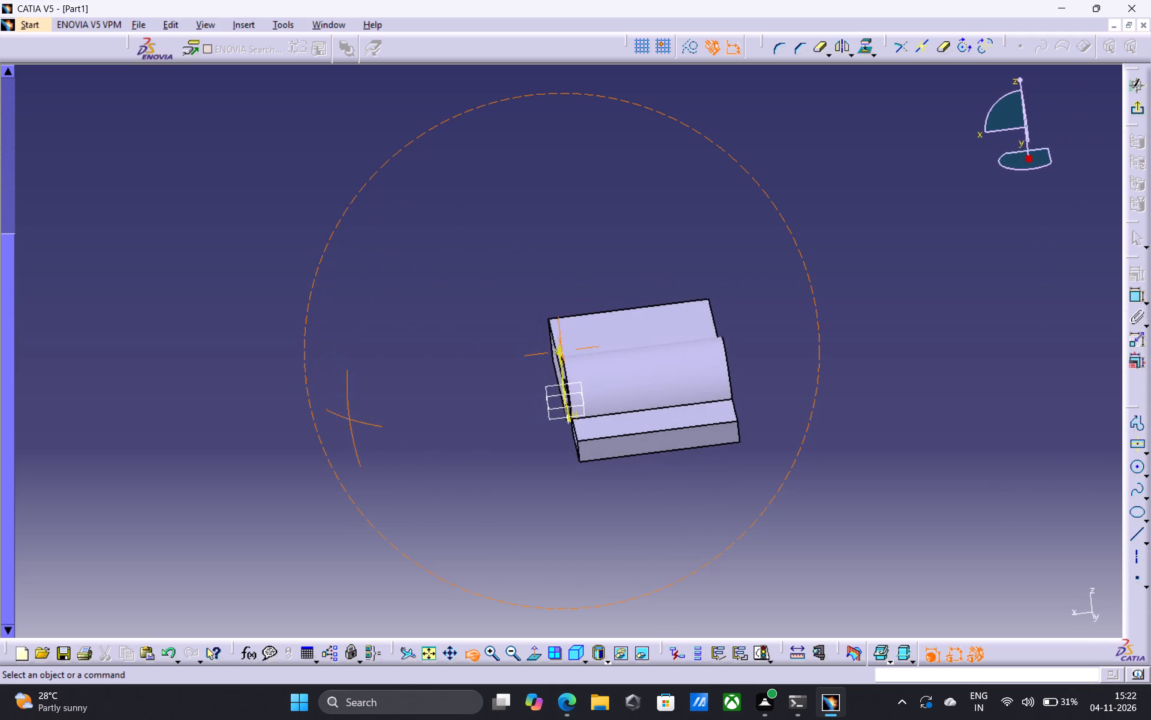
left_click_drag(188, 470, 184, 490)
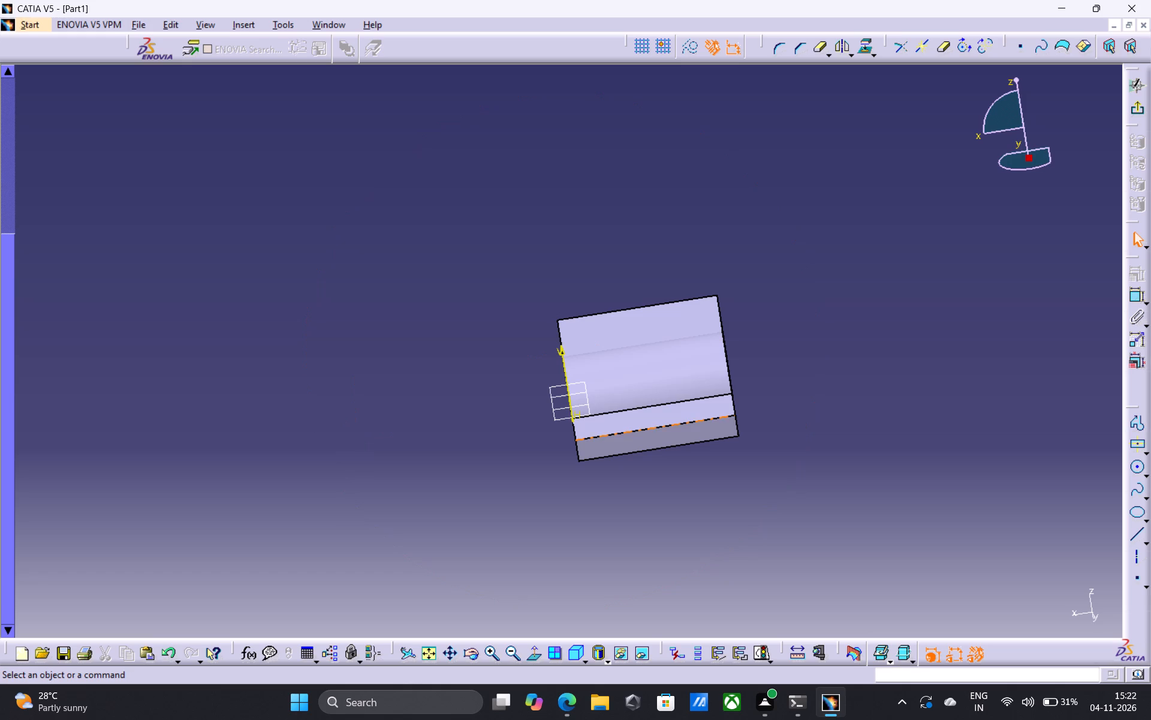
left_click(634, 418)
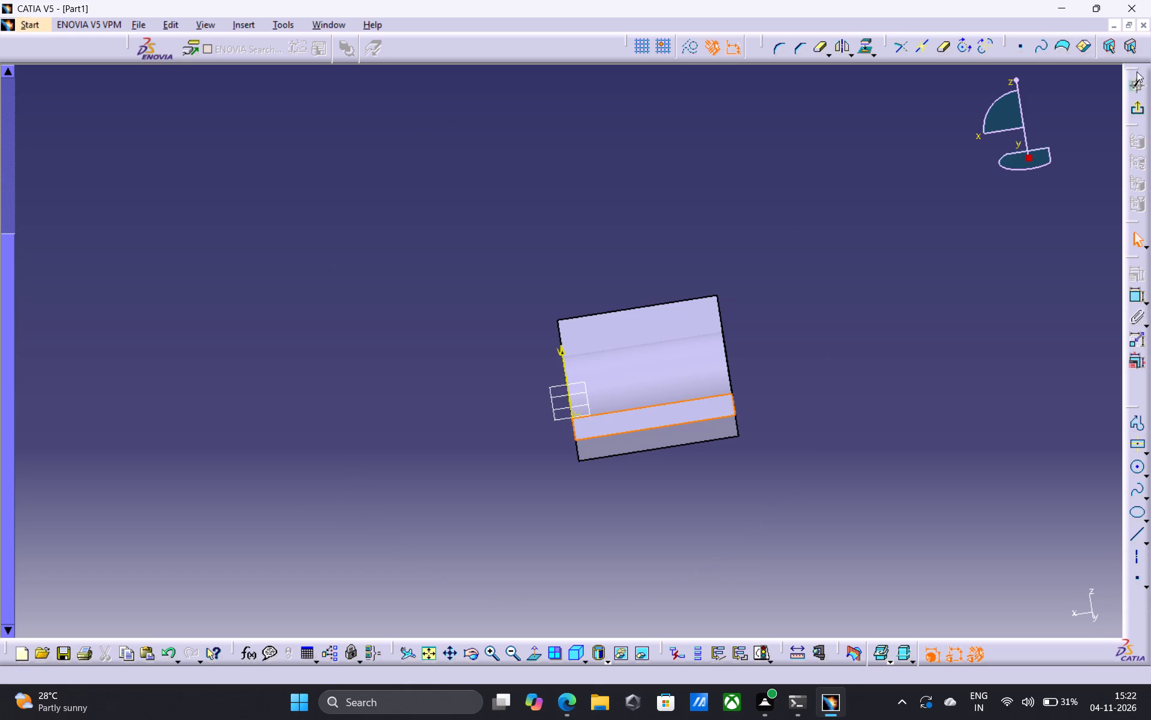
left_click(1135, 109)
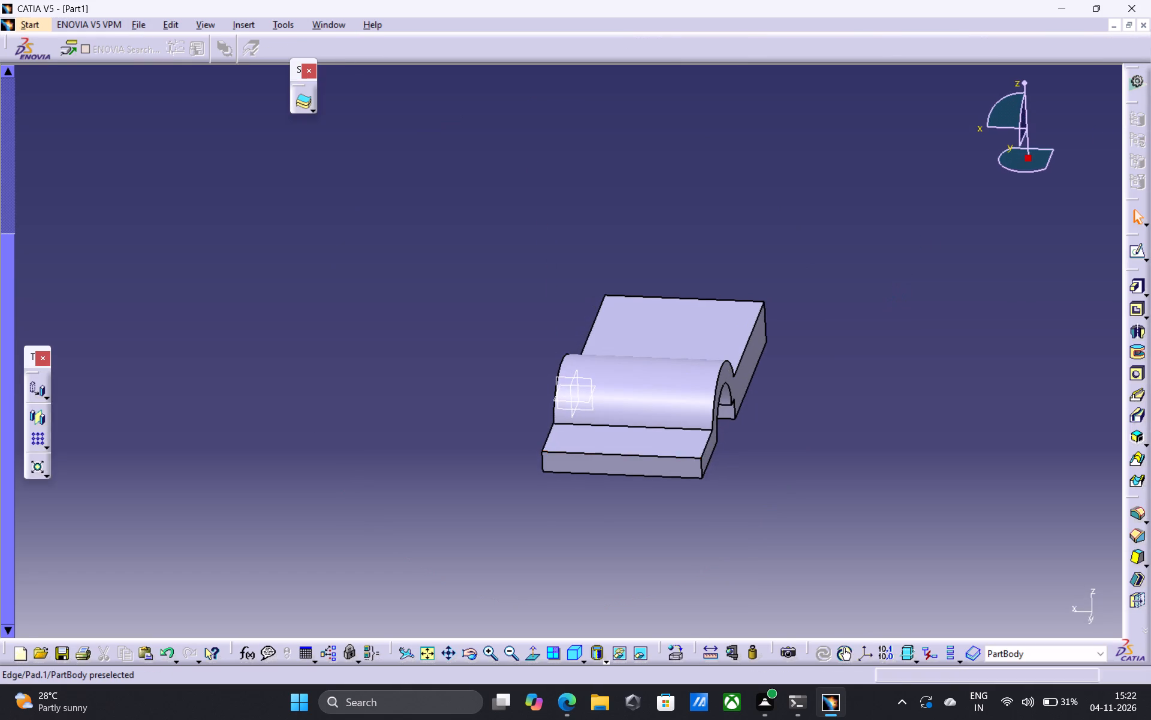
Start a sketch on the thin plate section's top face and draw a centered rectangle about 38 by 13 mm beside the part.
left_click(611, 439)
left_click(1138, 248)
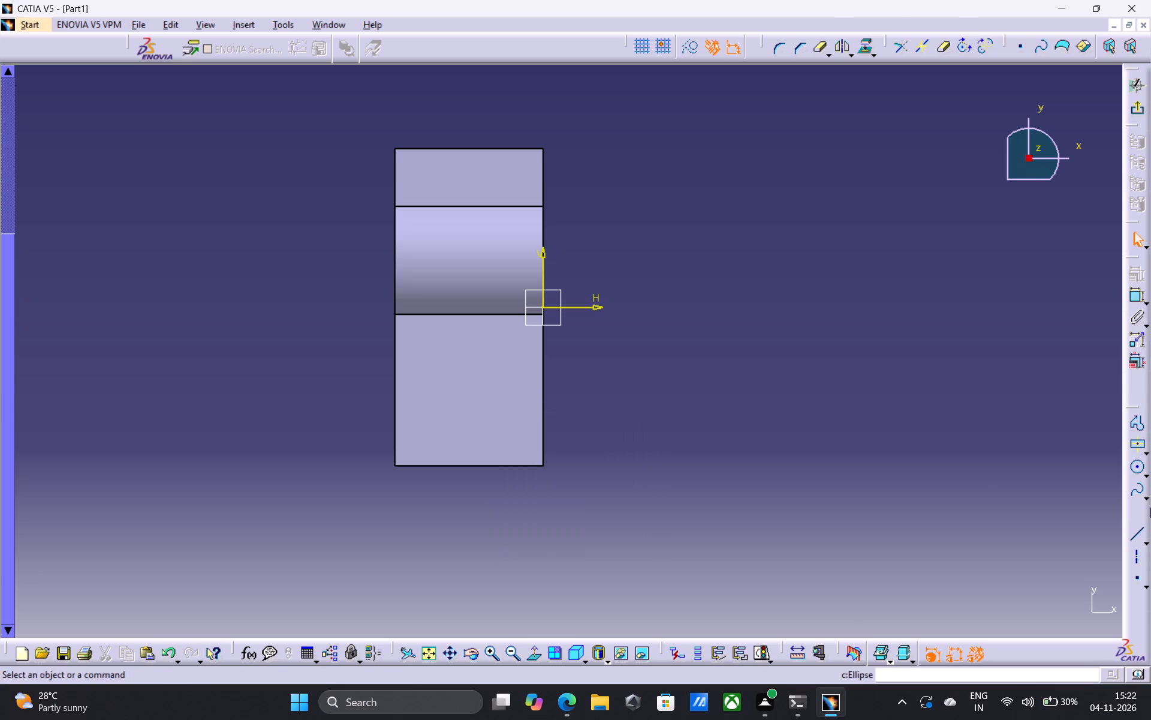
left_click(1137, 443)
left_click(923, 508)
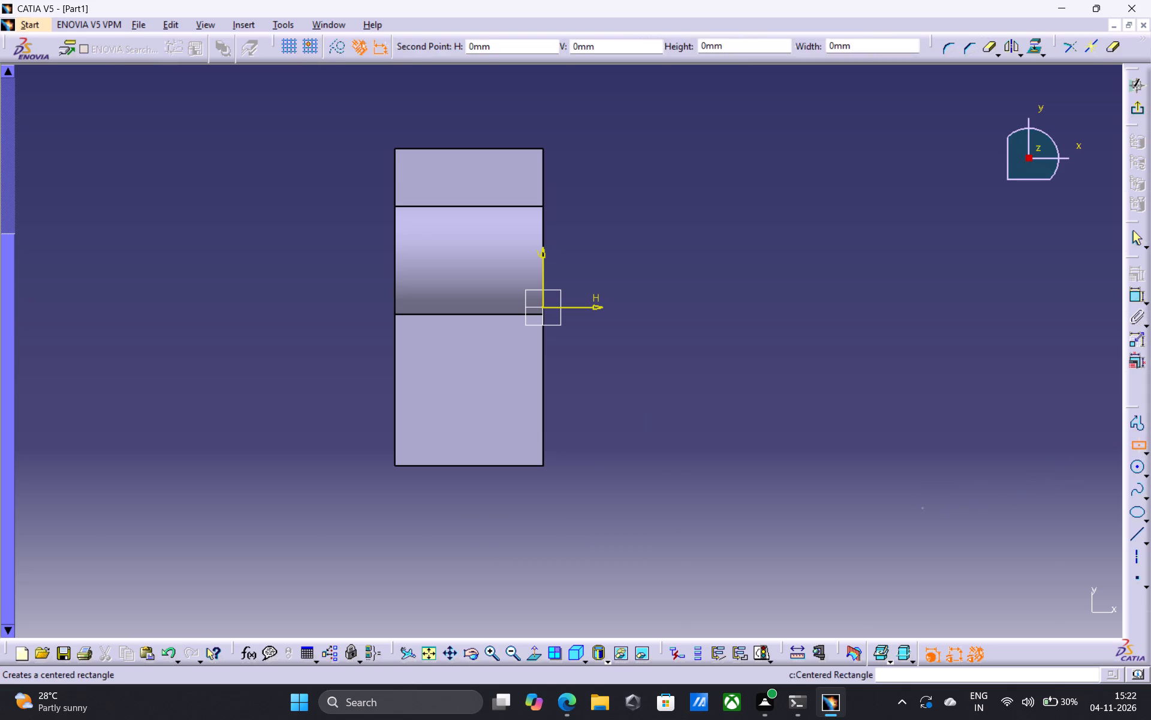
left_click(962, 521)
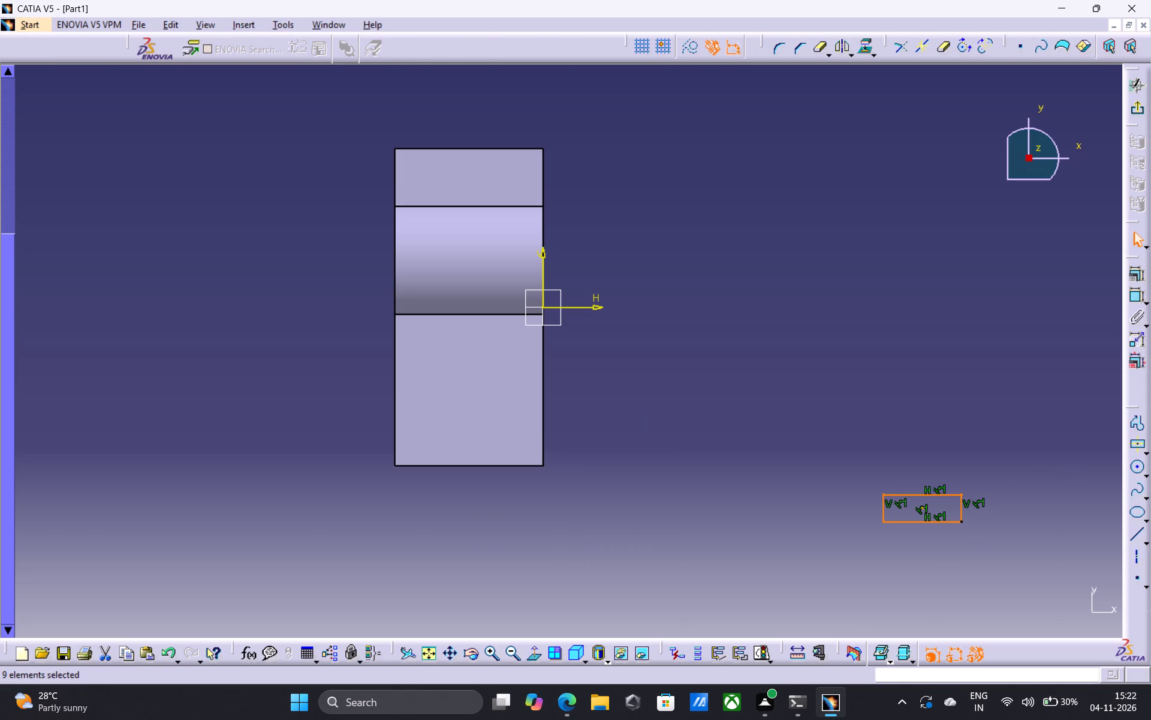
Dimension the rectangle's width and height, setting the height to 10 mm and the width to 20 mm.
double_click(1138, 296)
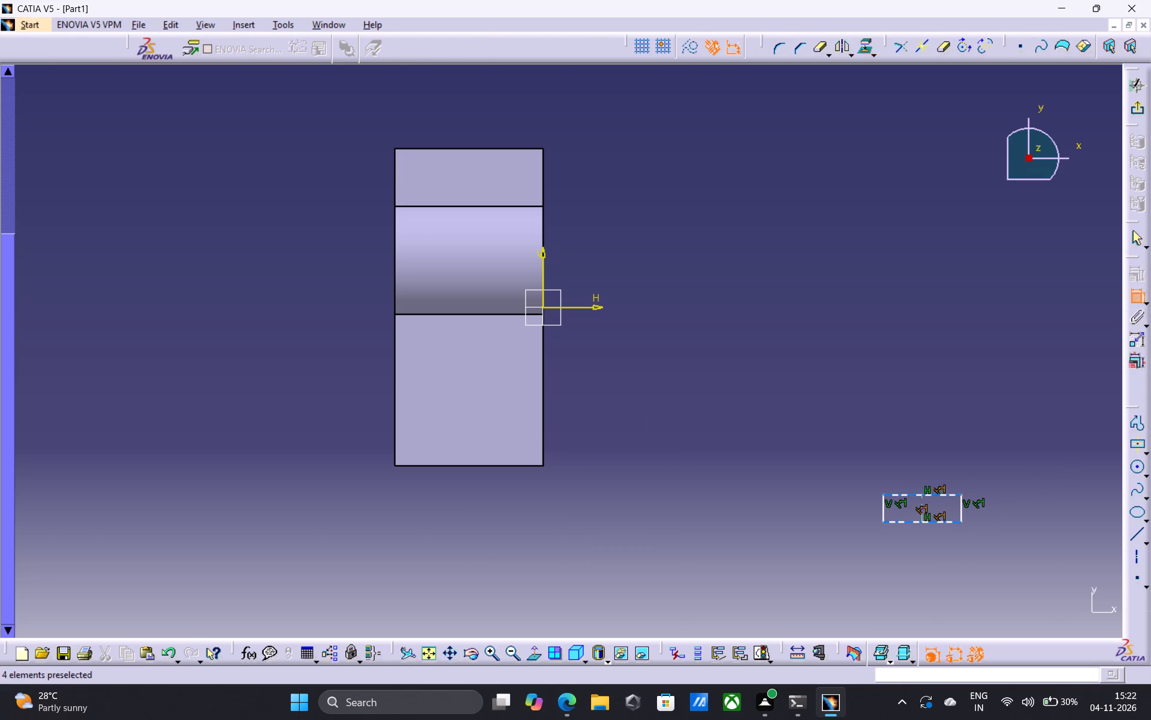
left_click(924, 494)
left_click(925, 455)
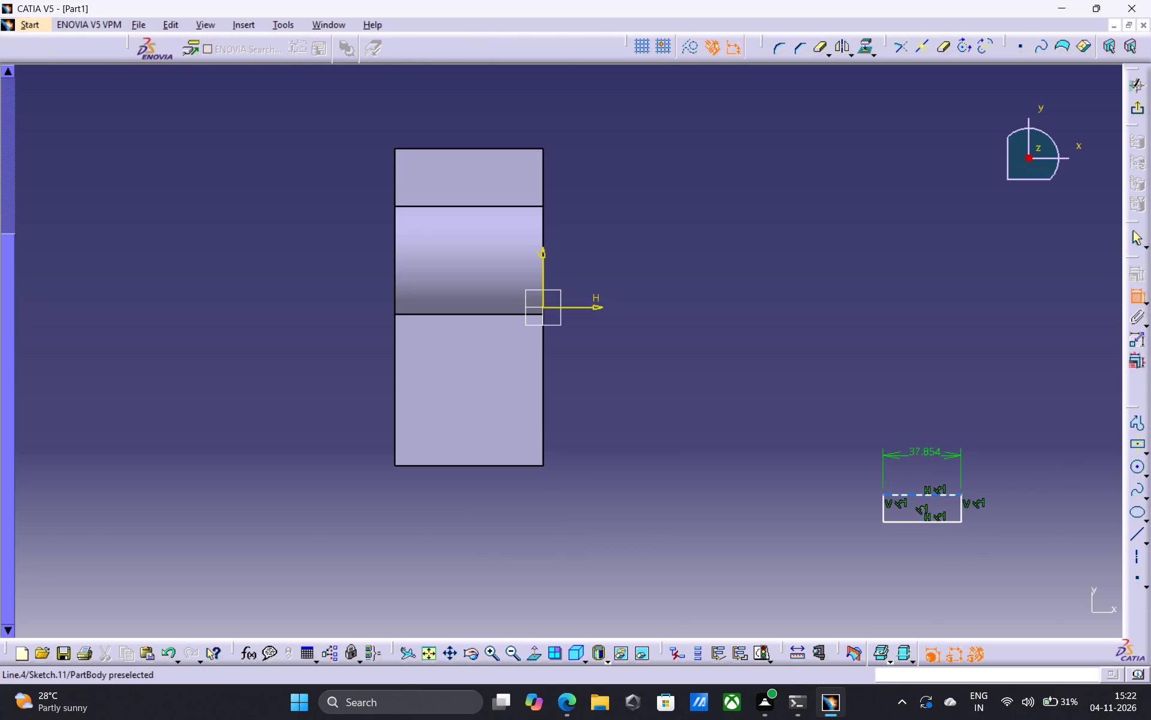
left_click(961, 508)
left_click(1013, 511)
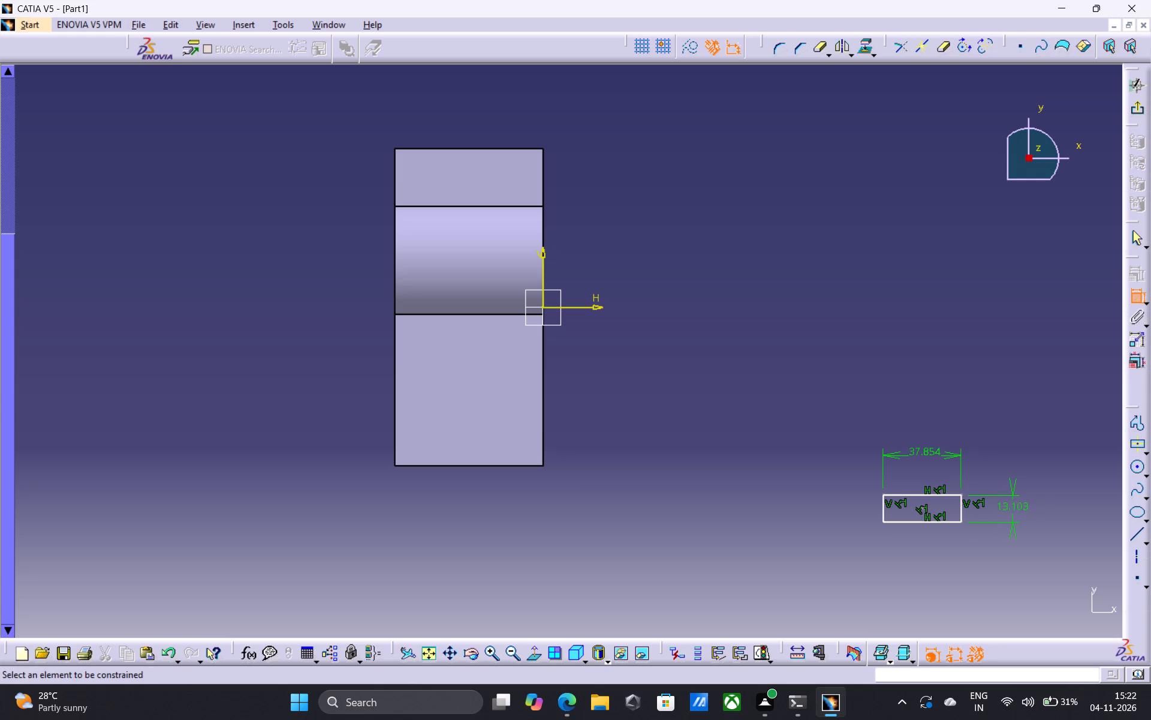
double_click(1015, 507)
type("10")
key("Return")
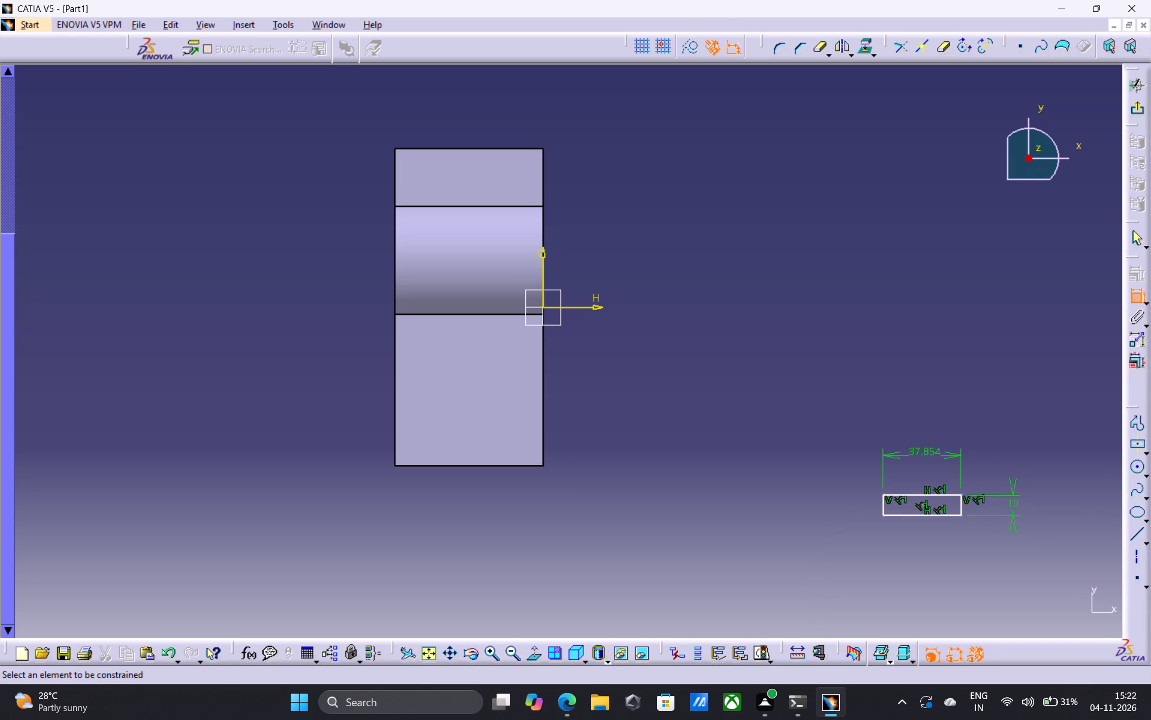
double_click(938, 451)
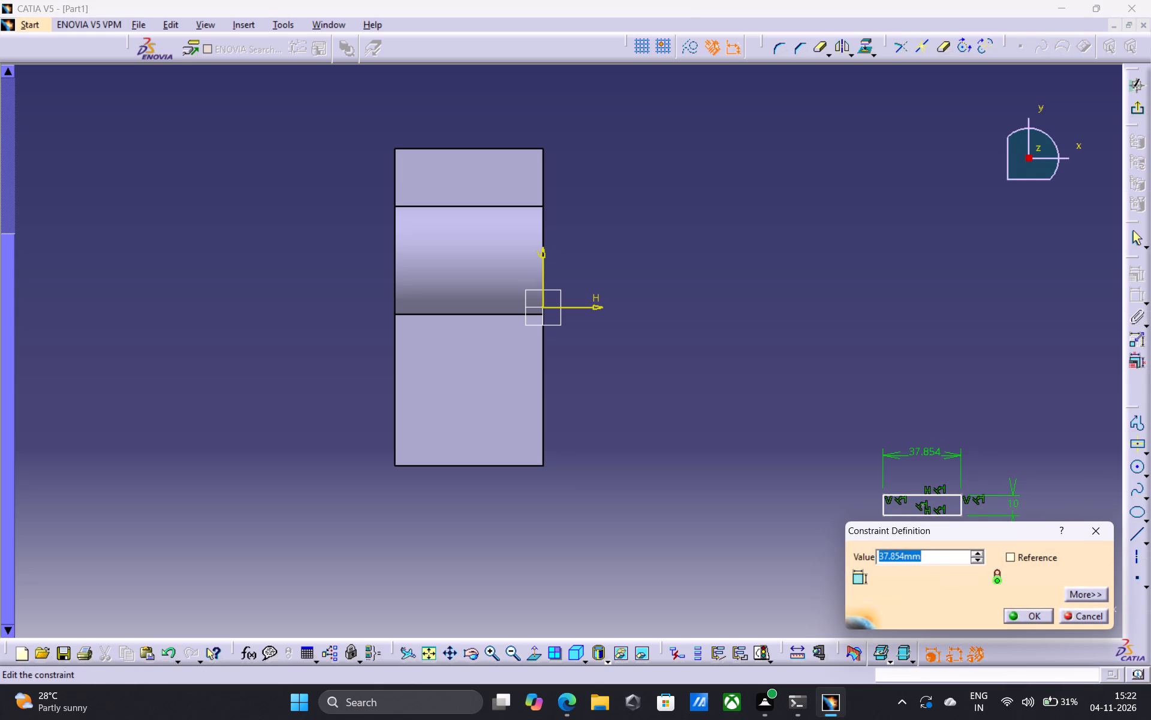
type("20")
key("Return")
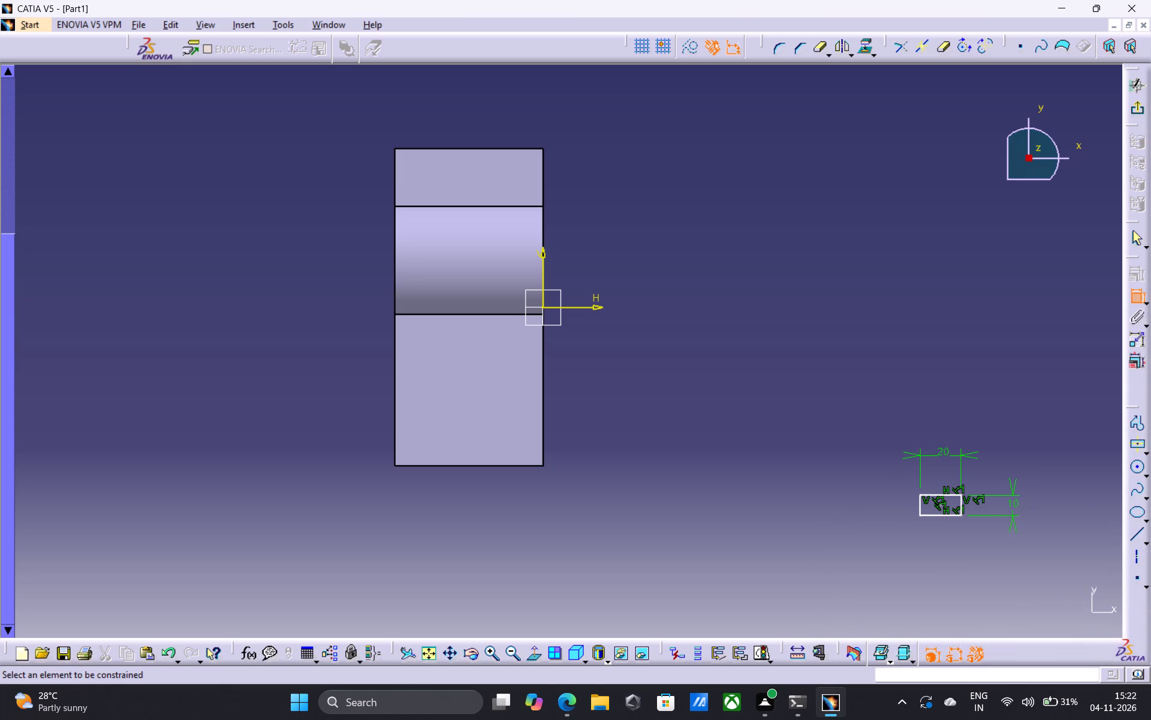
Move the 20 by 10 mm rectangle onto the thin plate section beyond the arch.
left_click_drag(944, 508, 885, 459)
left_click_drag(940, 506, 834, 437)
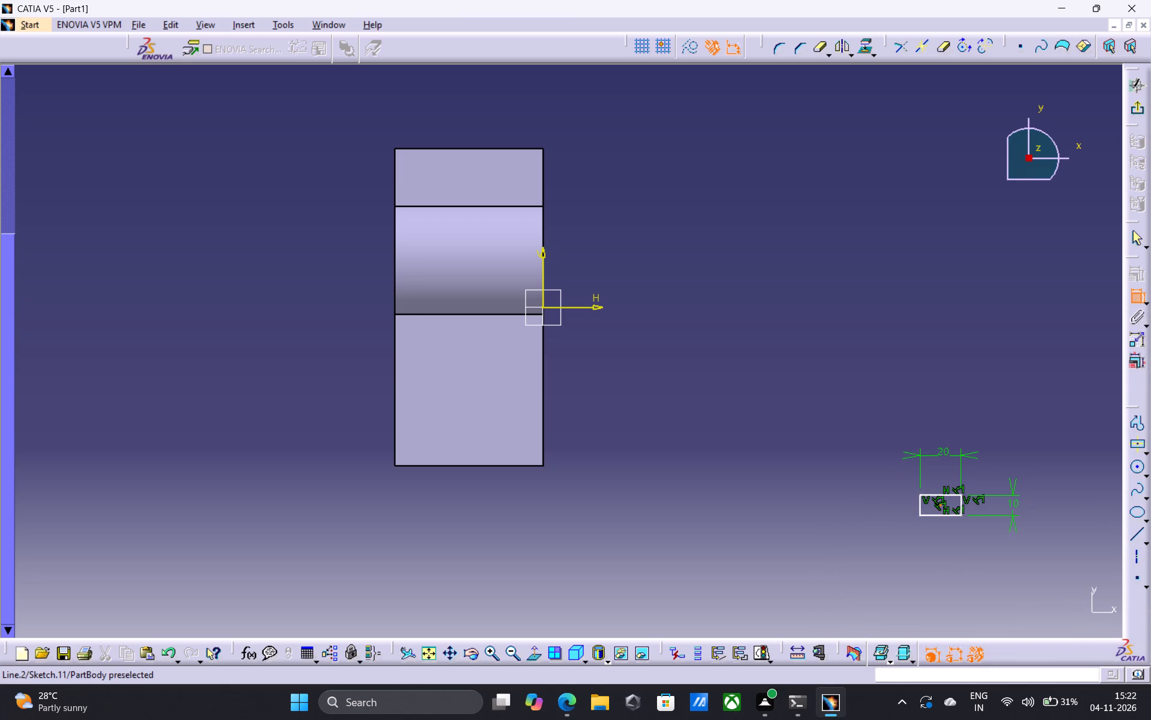
left_click_drag(940, 505, 844, 467)
left_click(1137, 296)
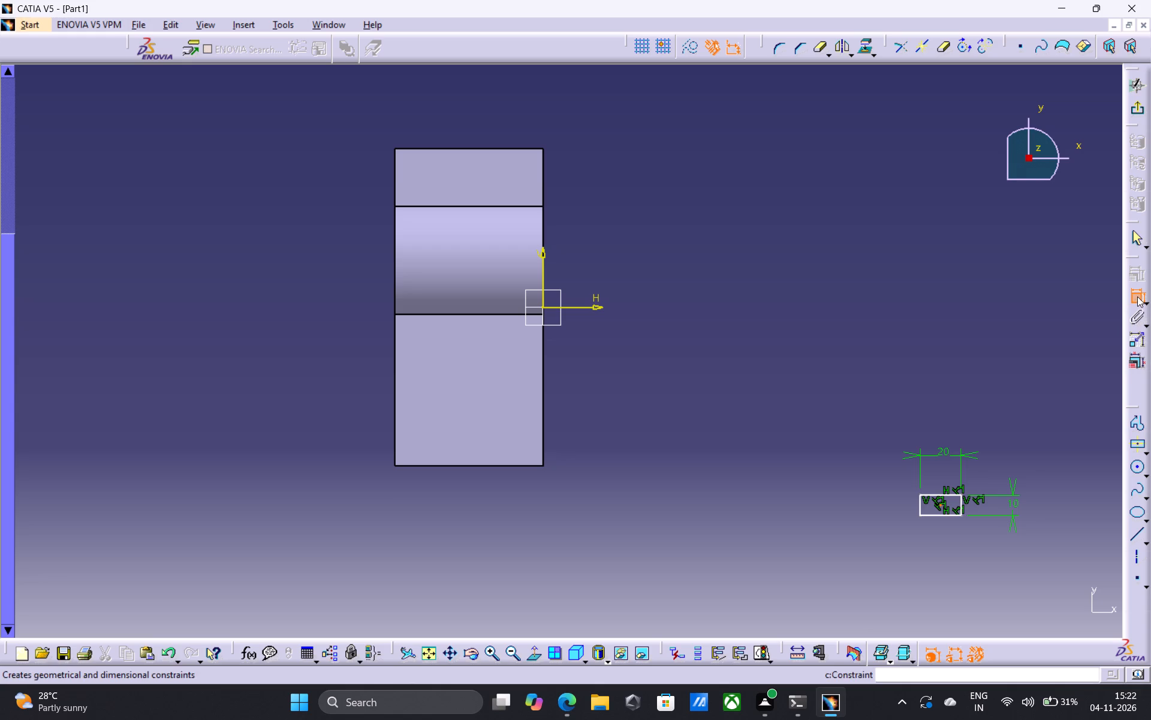
left_click_drag(941, 506, 721, 316)
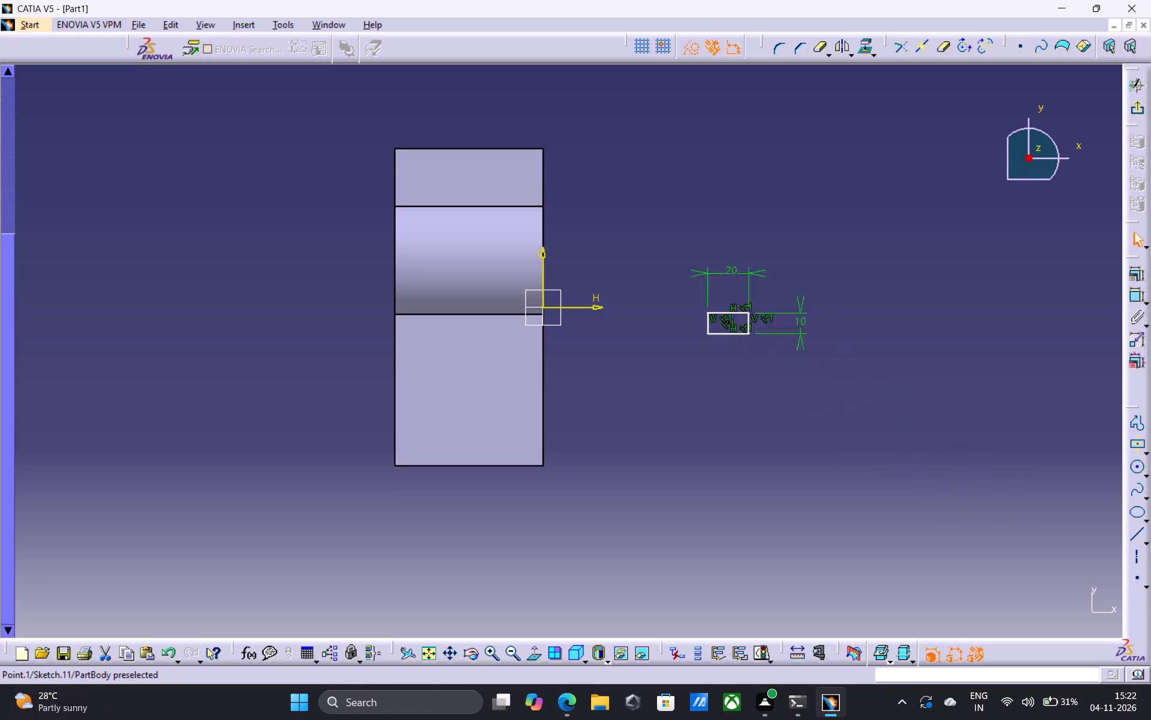
left_click_drag(721, 316, 469, 182)
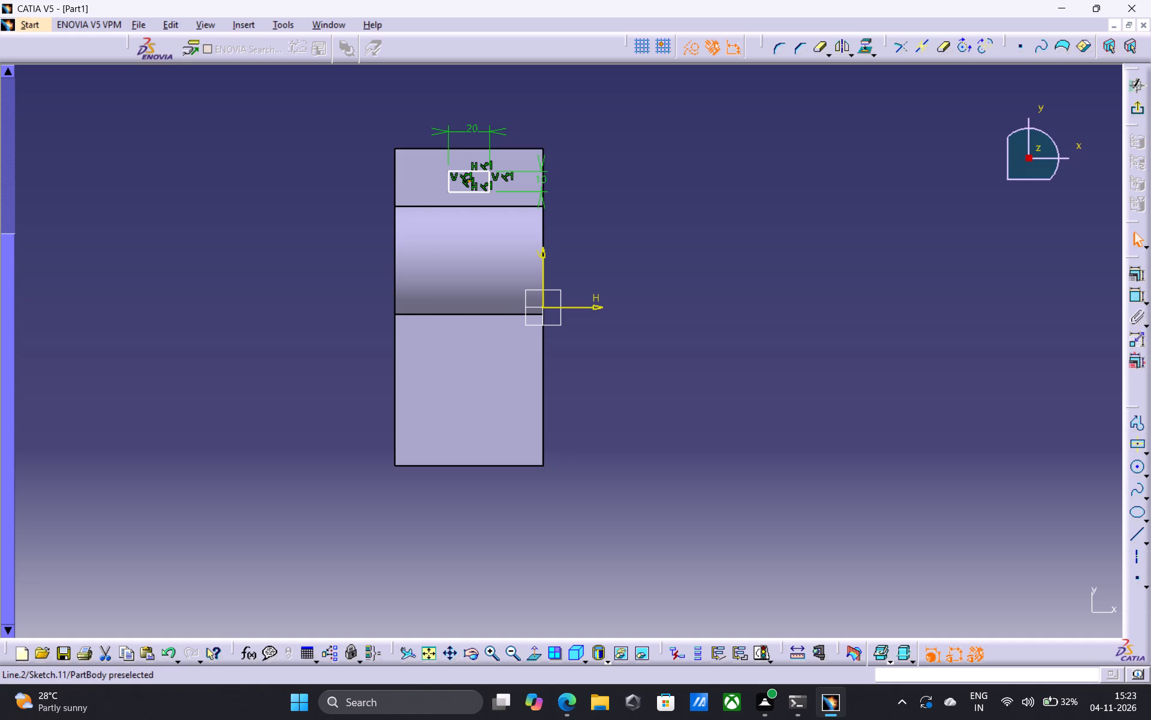
Make the rectangle's outer long edge coincident with the end edge of the thin plate section.
left_click(473, 174)
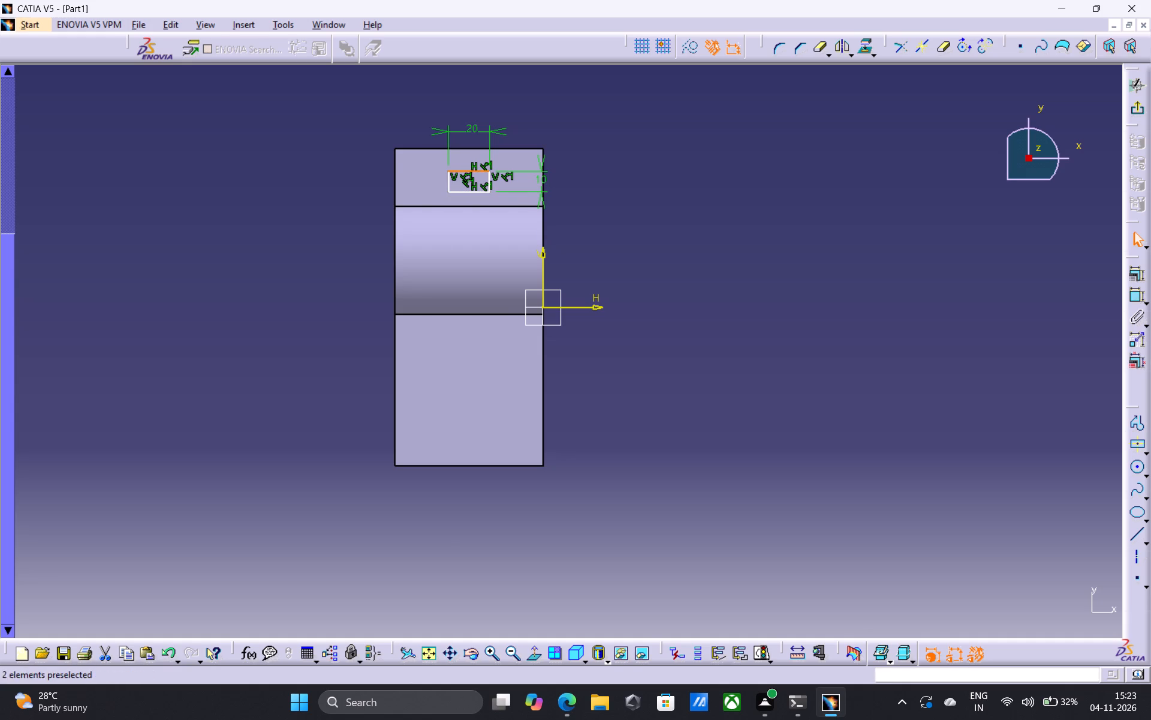
left_click(464, 146, "ctrl")
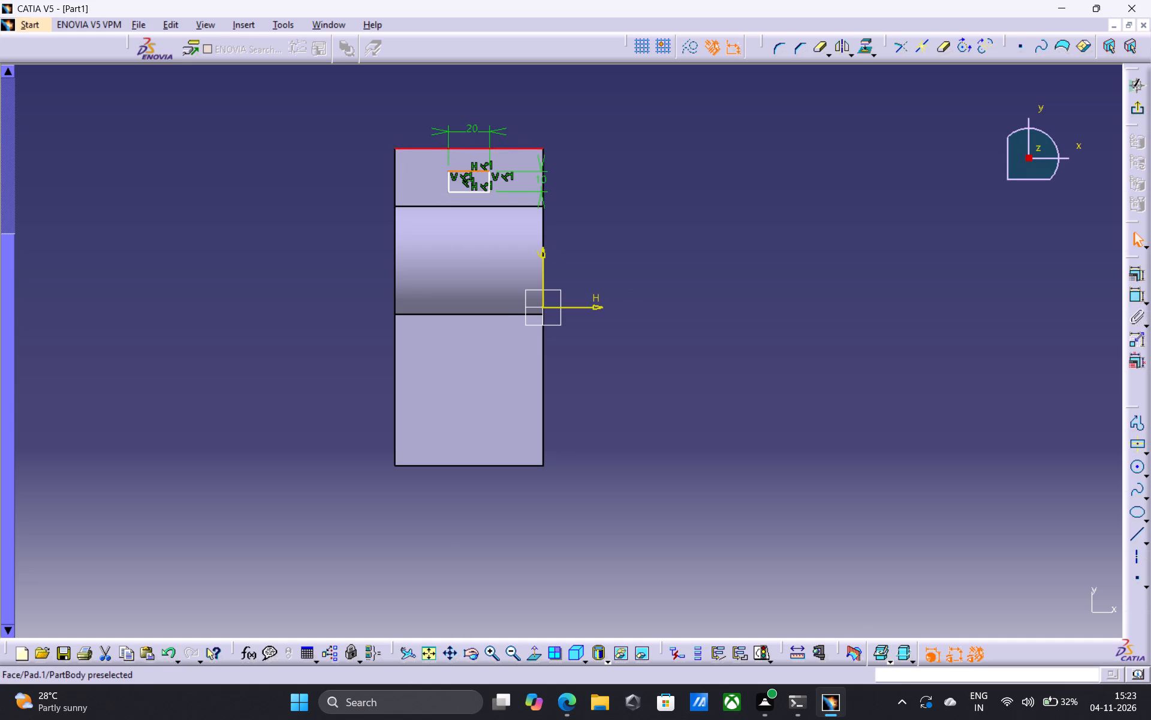
left_click(1132, 275)
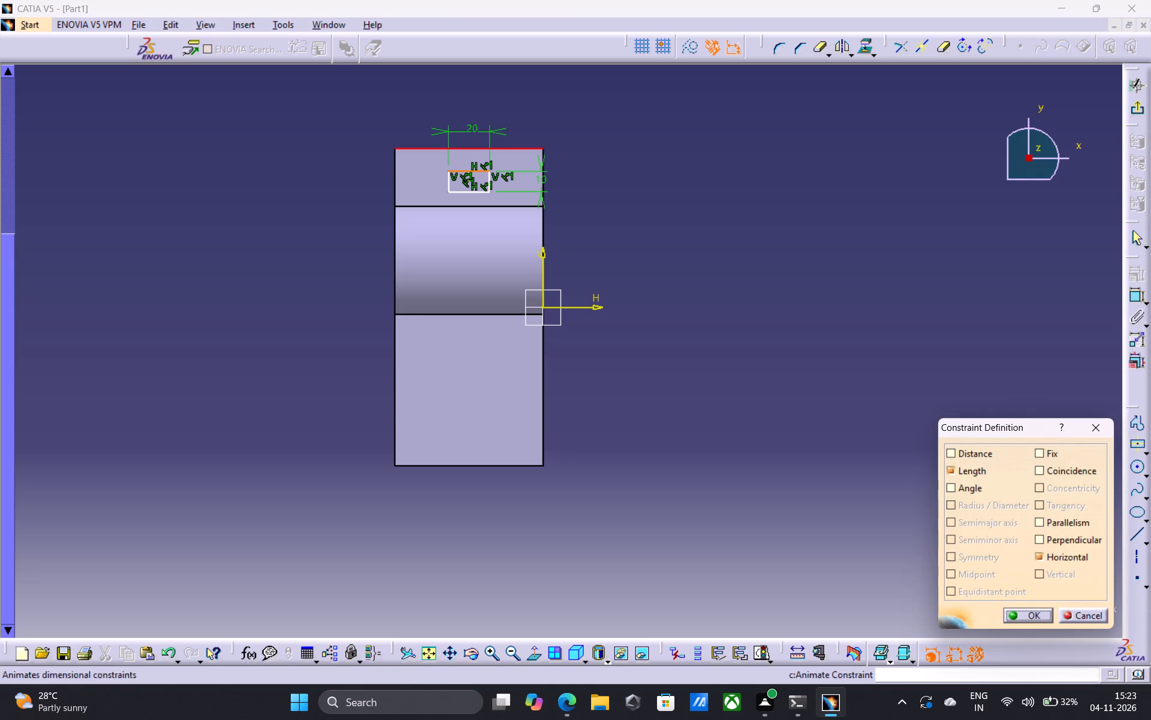
left_click(1039, 463)
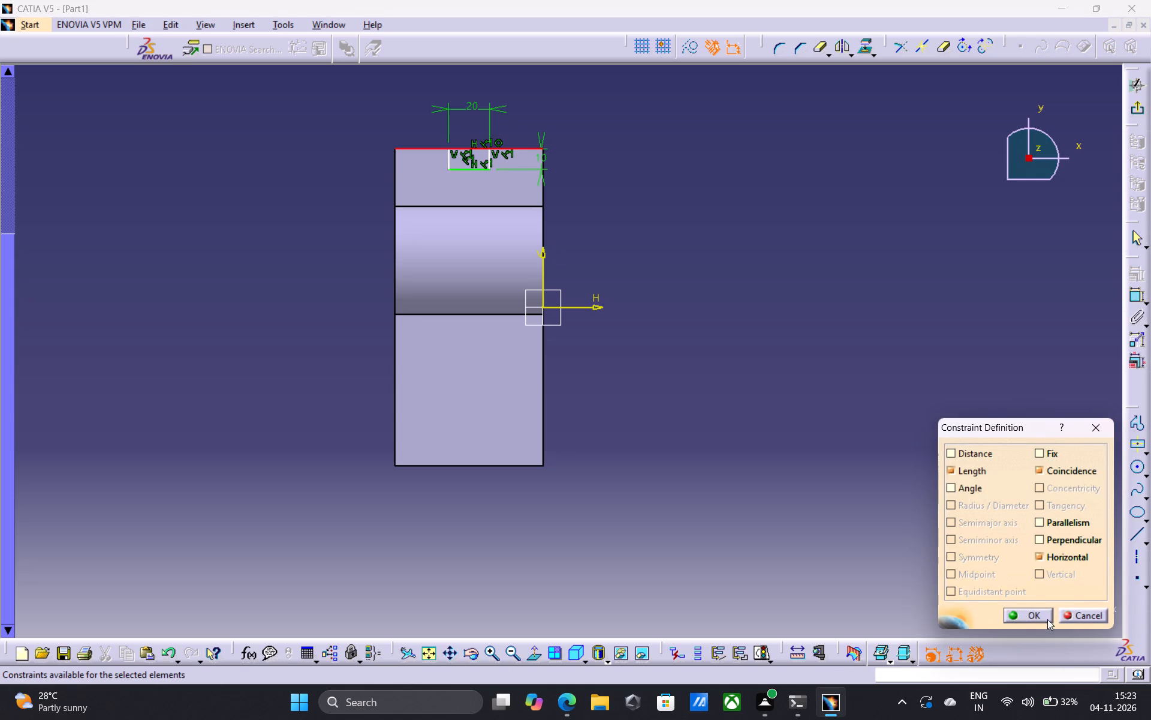
left_click(1029, 613)
key("Escape")
key("Escape")
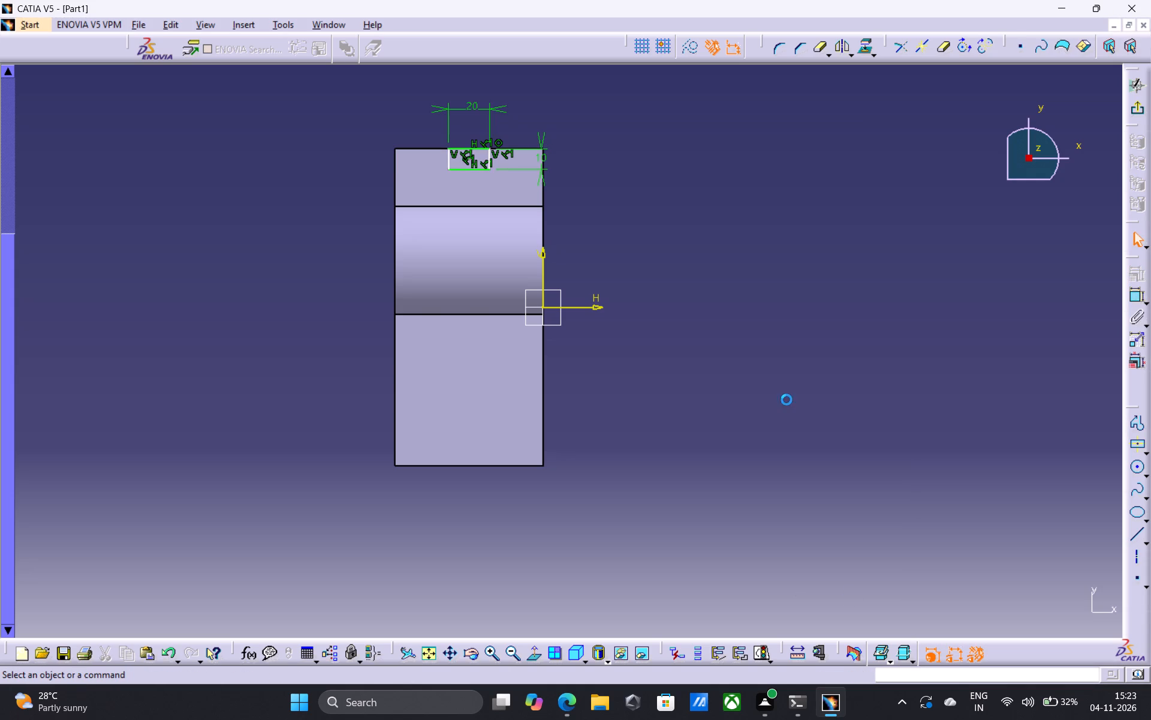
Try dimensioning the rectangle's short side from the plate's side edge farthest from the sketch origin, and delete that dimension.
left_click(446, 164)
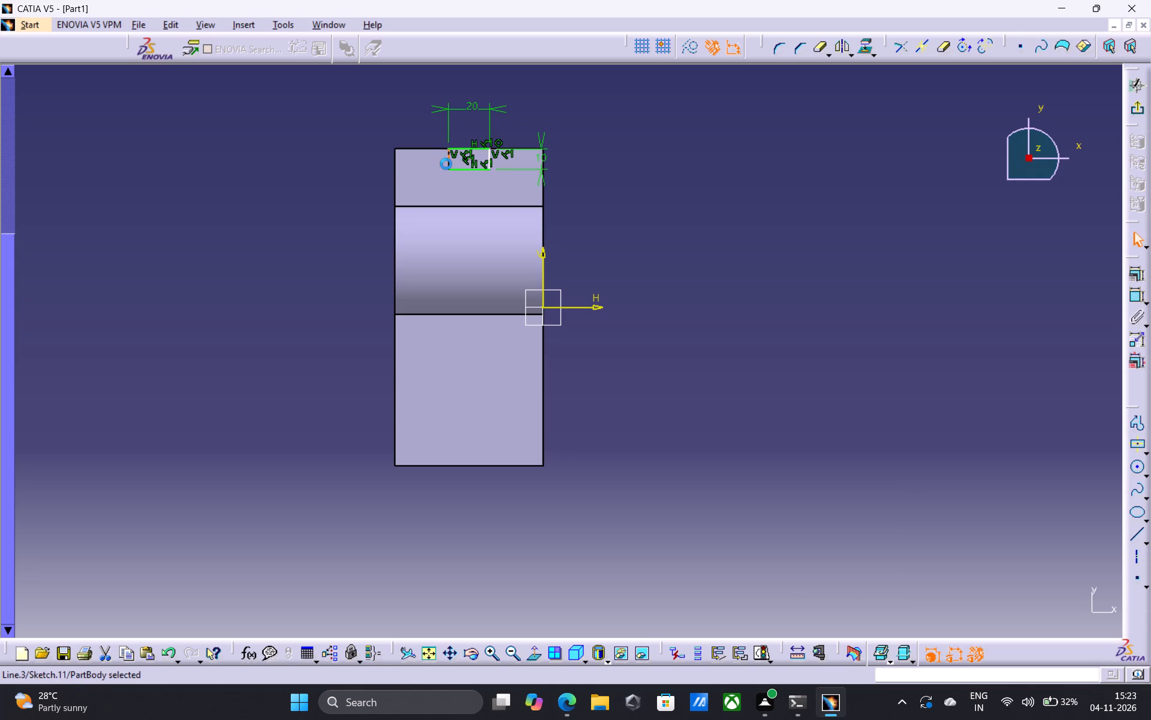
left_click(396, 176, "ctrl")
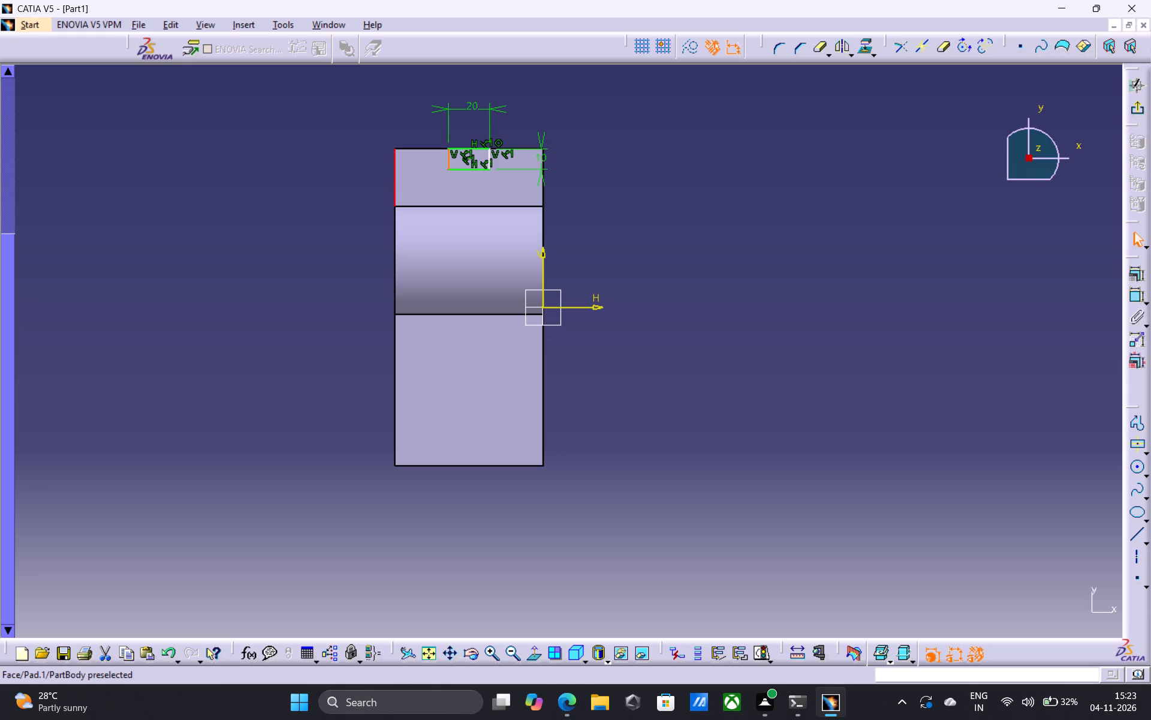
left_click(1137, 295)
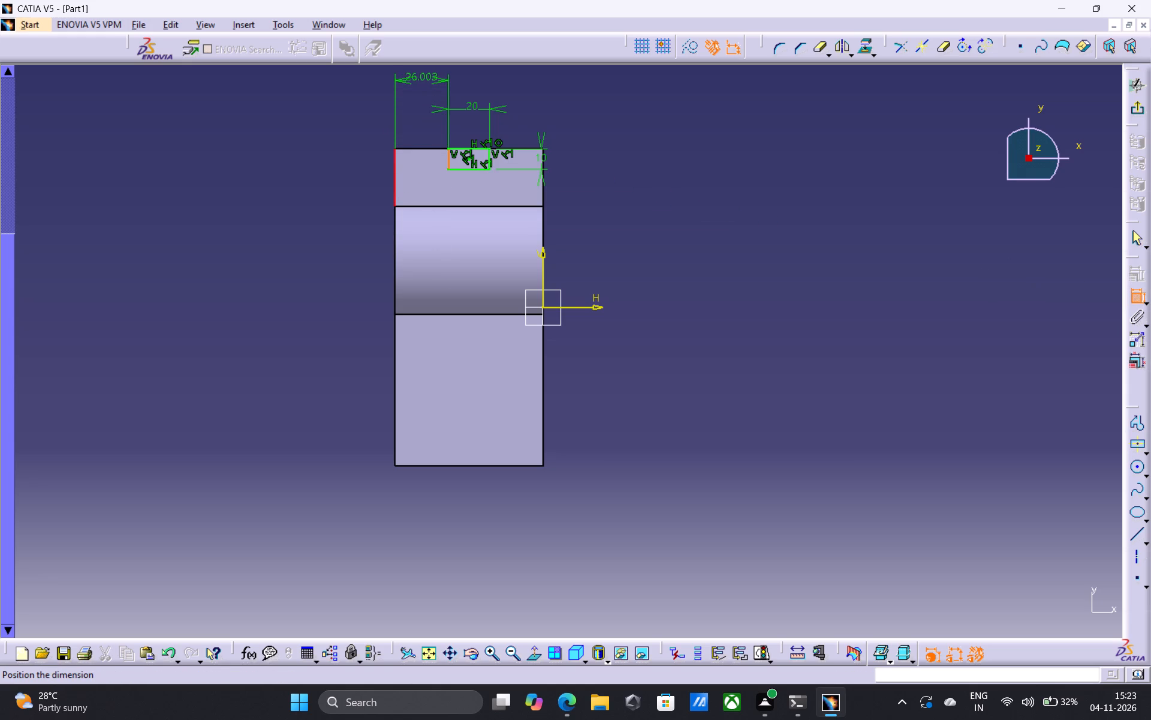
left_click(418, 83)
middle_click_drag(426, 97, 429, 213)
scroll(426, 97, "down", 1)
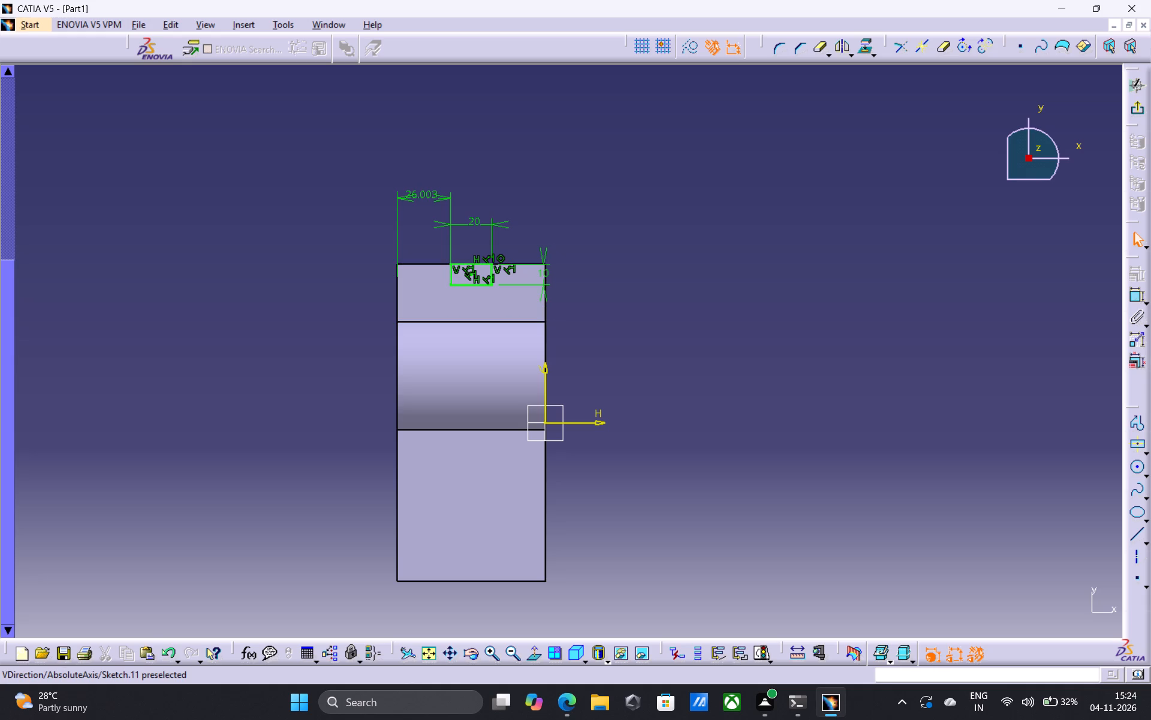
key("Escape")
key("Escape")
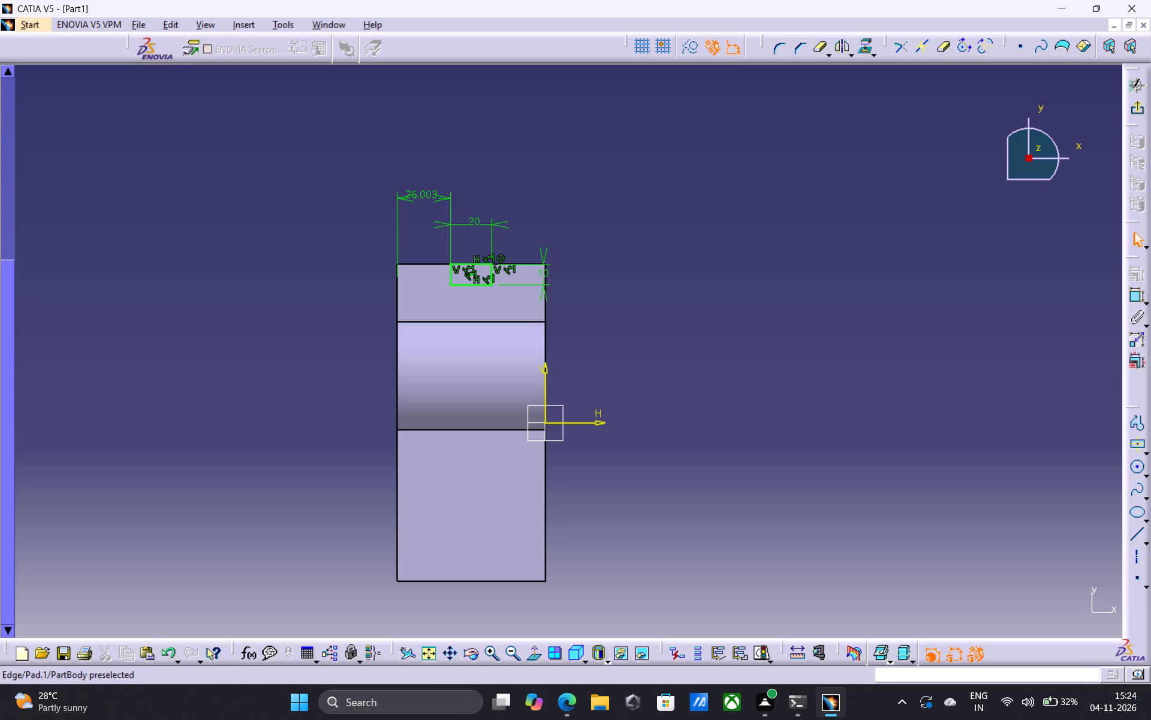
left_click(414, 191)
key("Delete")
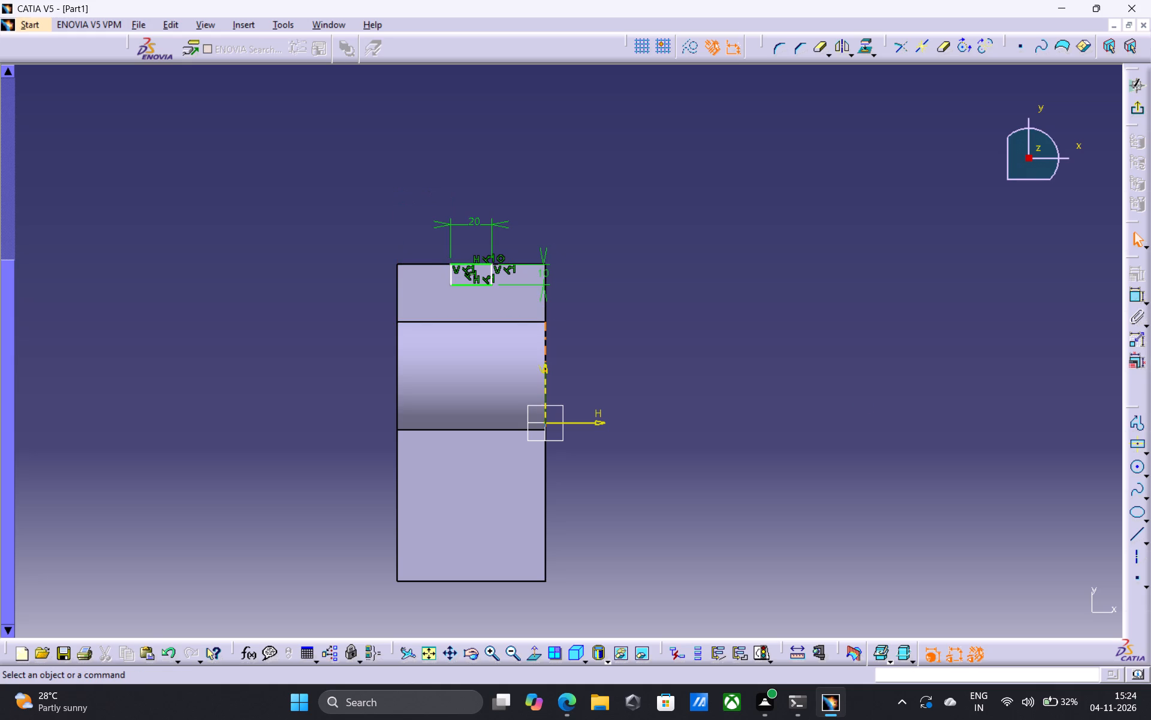
Dimension the rectangle's centre point from the plate's side edge opposite the sketch origin, and set the distance to 36 mm.
left_click(1138, 299)
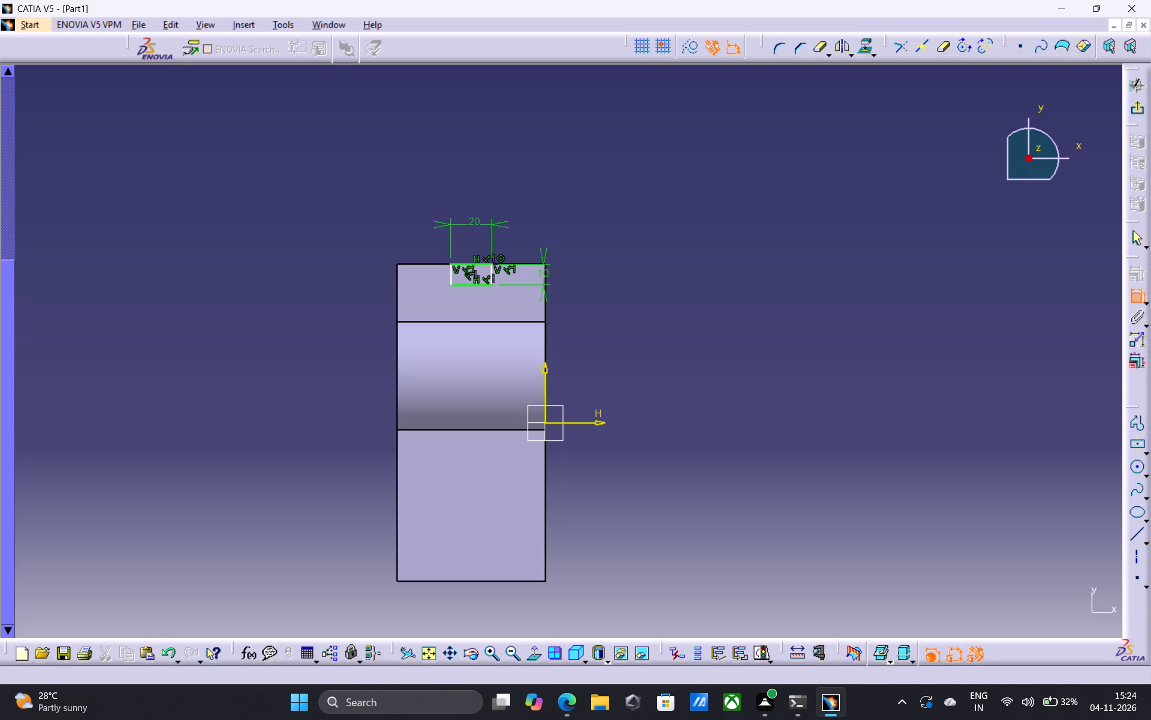
left_click(472, 277)
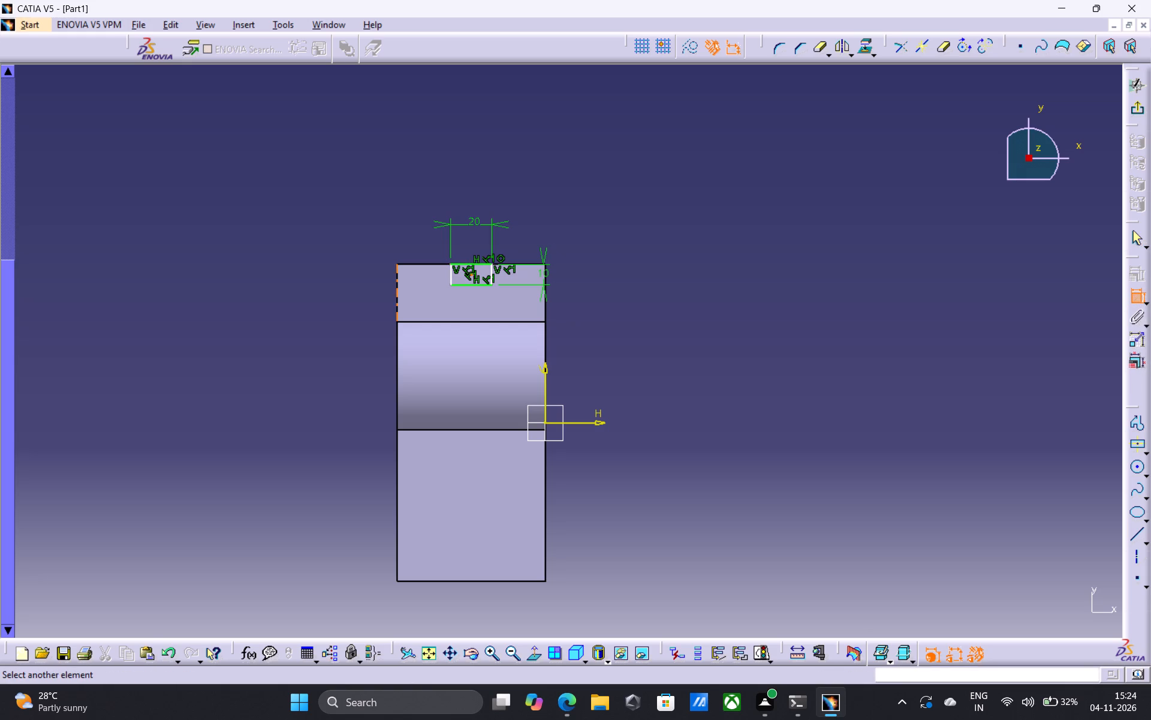
left_click(400, 280)
left_click(430, 167)
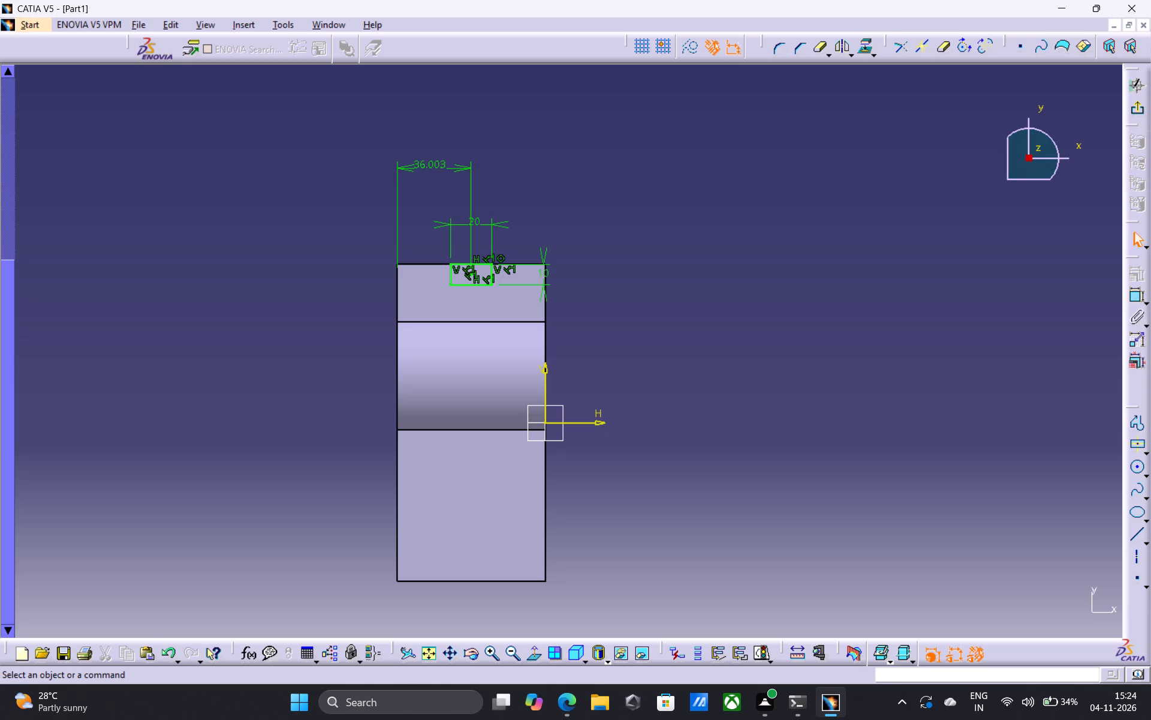
double_click(427, 166)
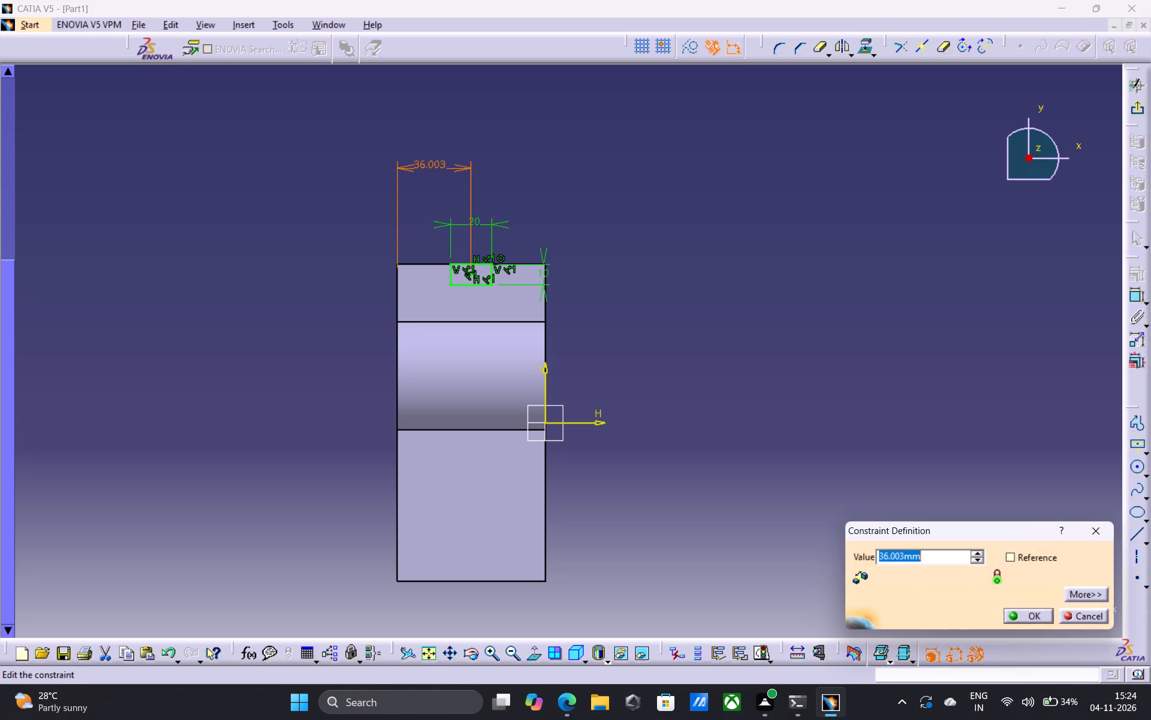
type("36")
key("Return")
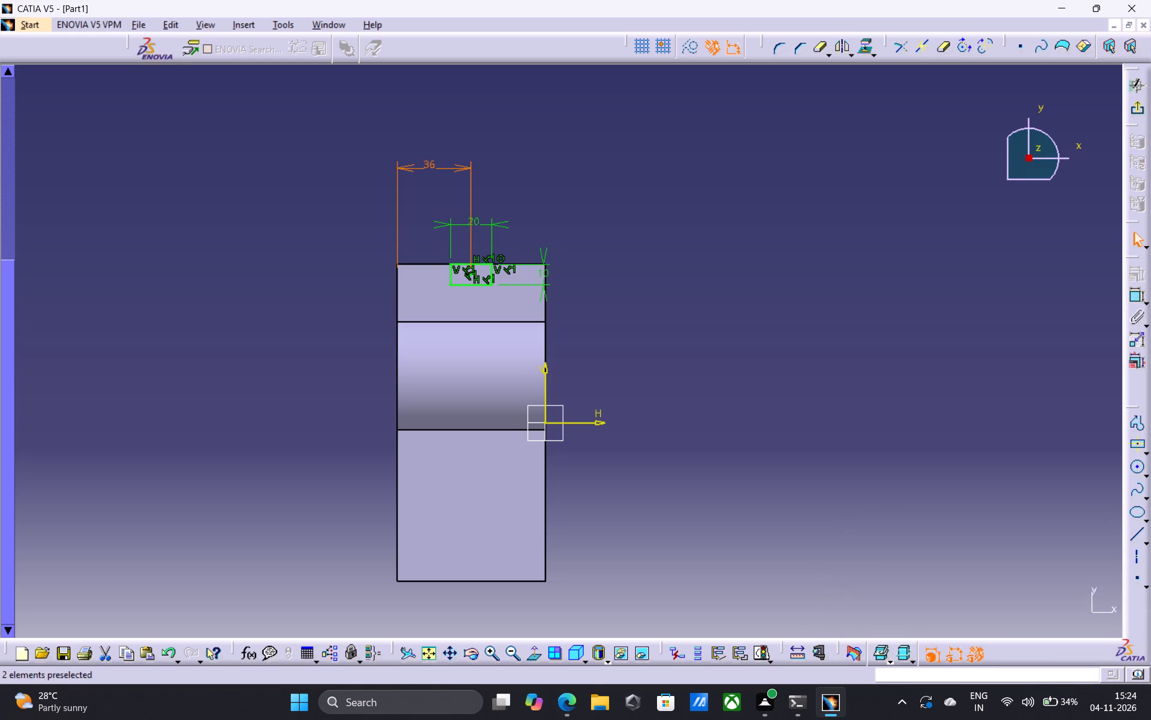
key("Escape")
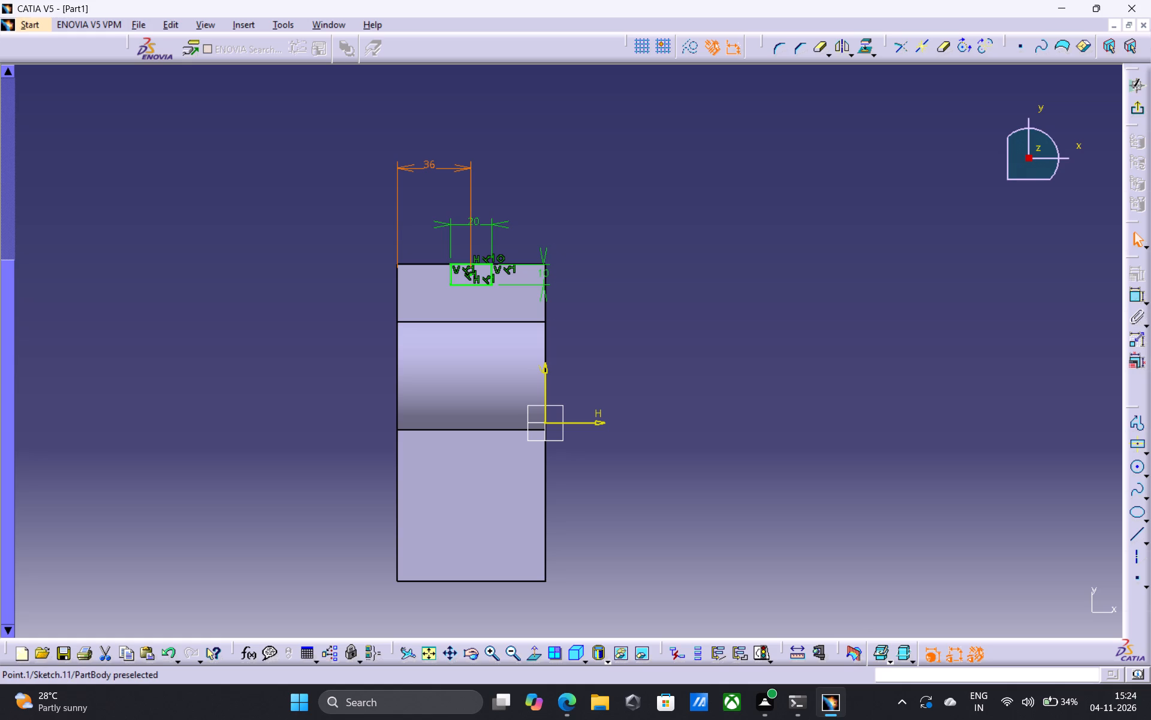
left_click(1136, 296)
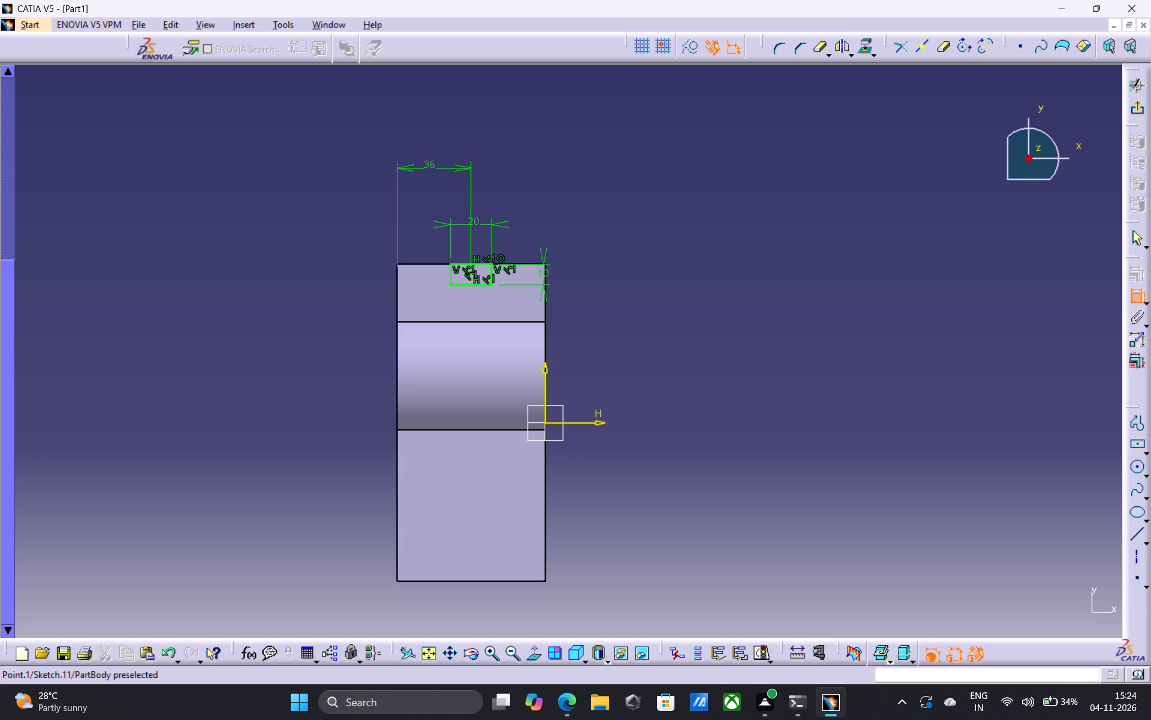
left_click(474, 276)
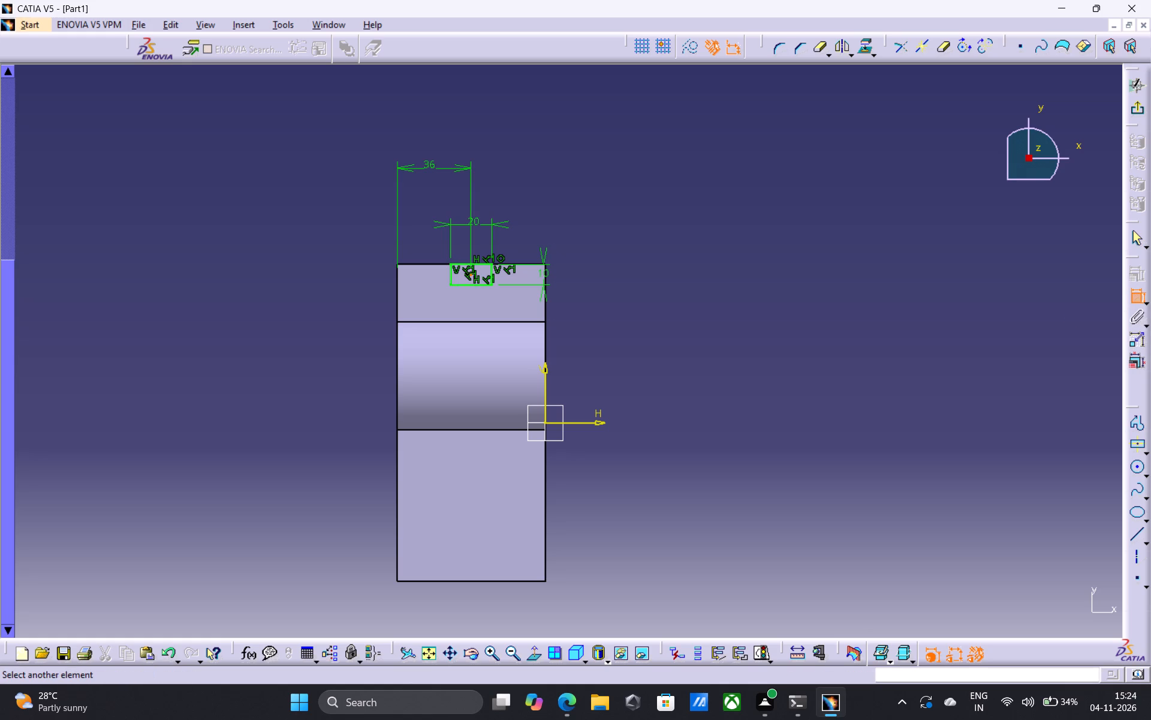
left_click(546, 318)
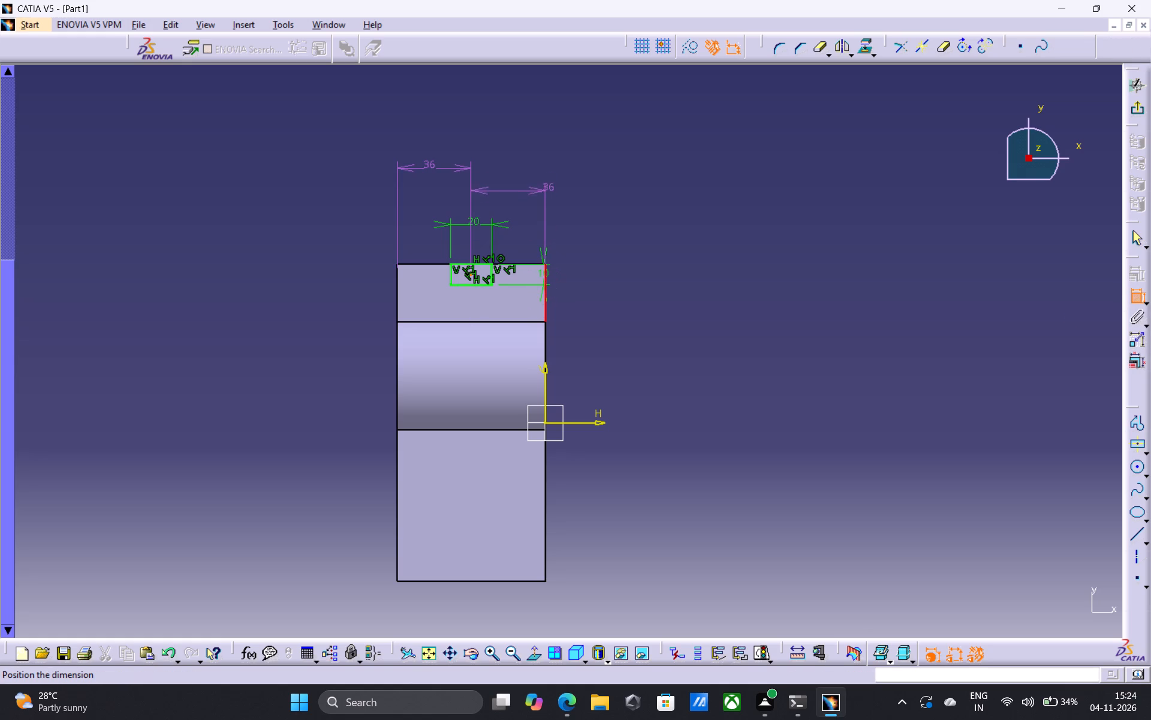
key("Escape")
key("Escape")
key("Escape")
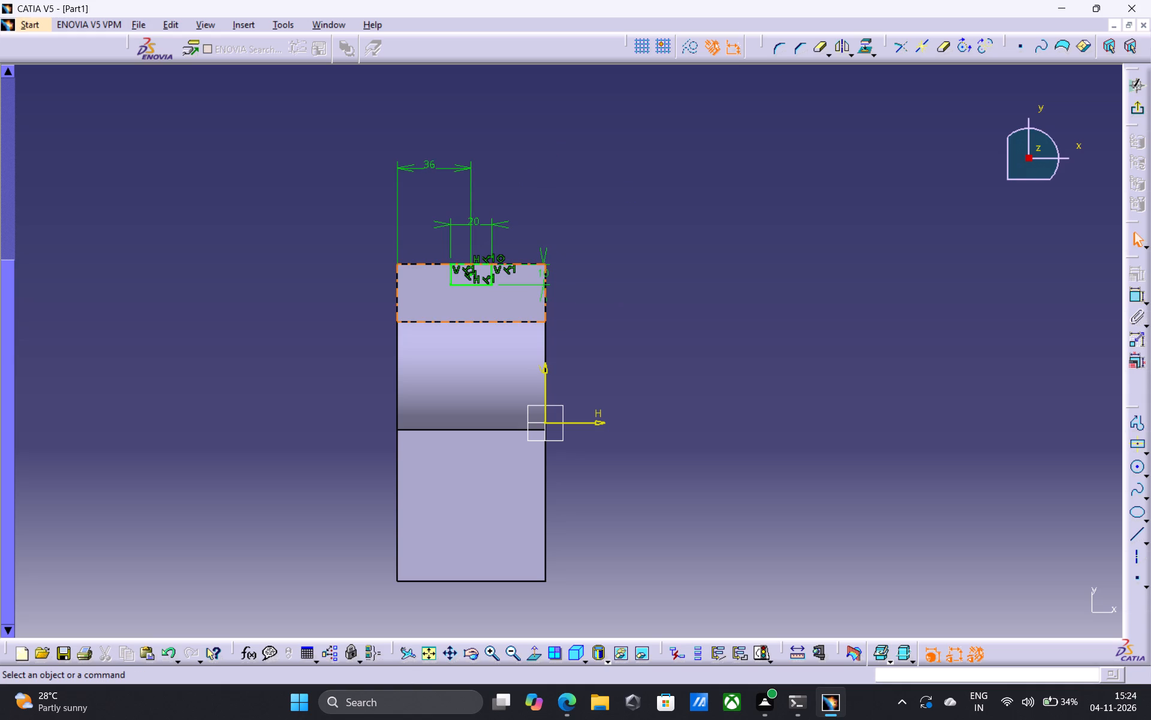
Exit the sketch and cut the rectangle as a 72 mm deep pocket through the thin plate section.
left_click(1138, 104)
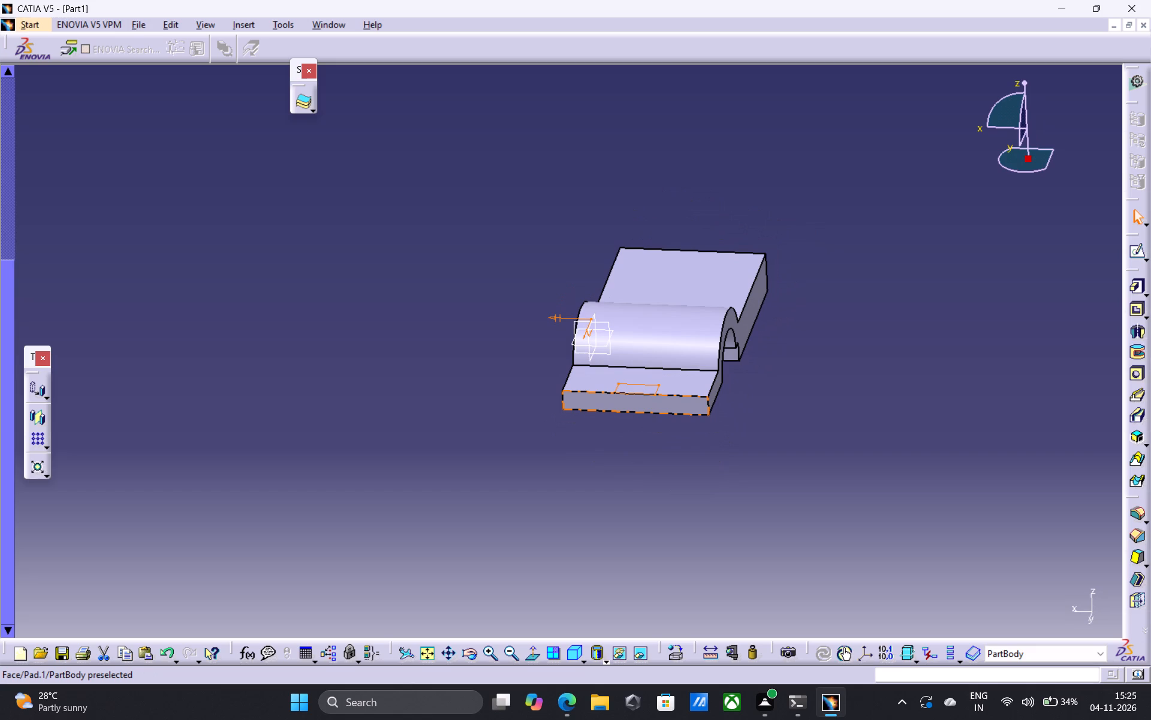
left_click(637, 391)
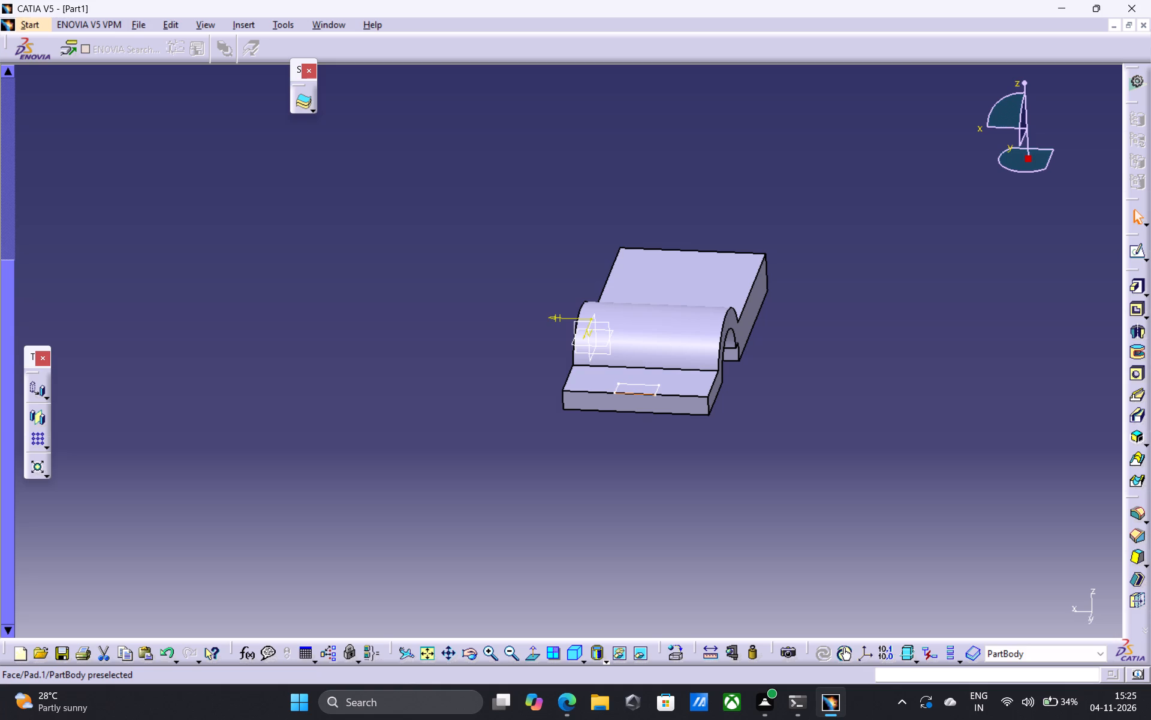
left_click(1137, 308)
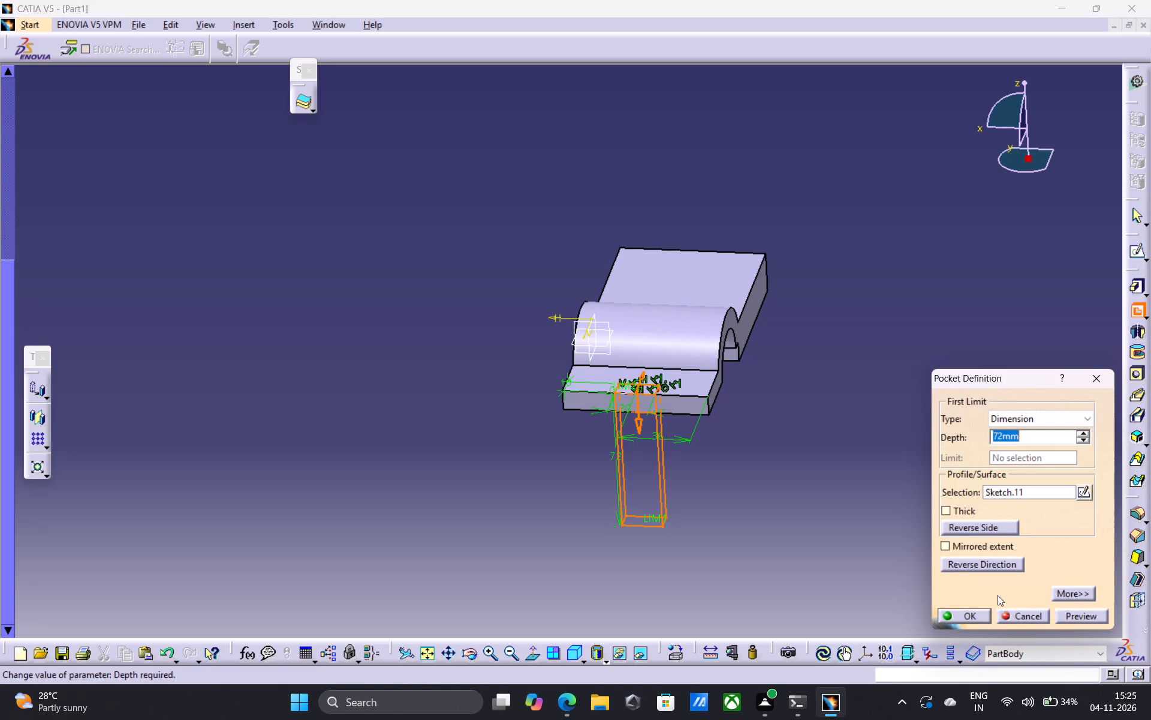
left_click(982, 616)
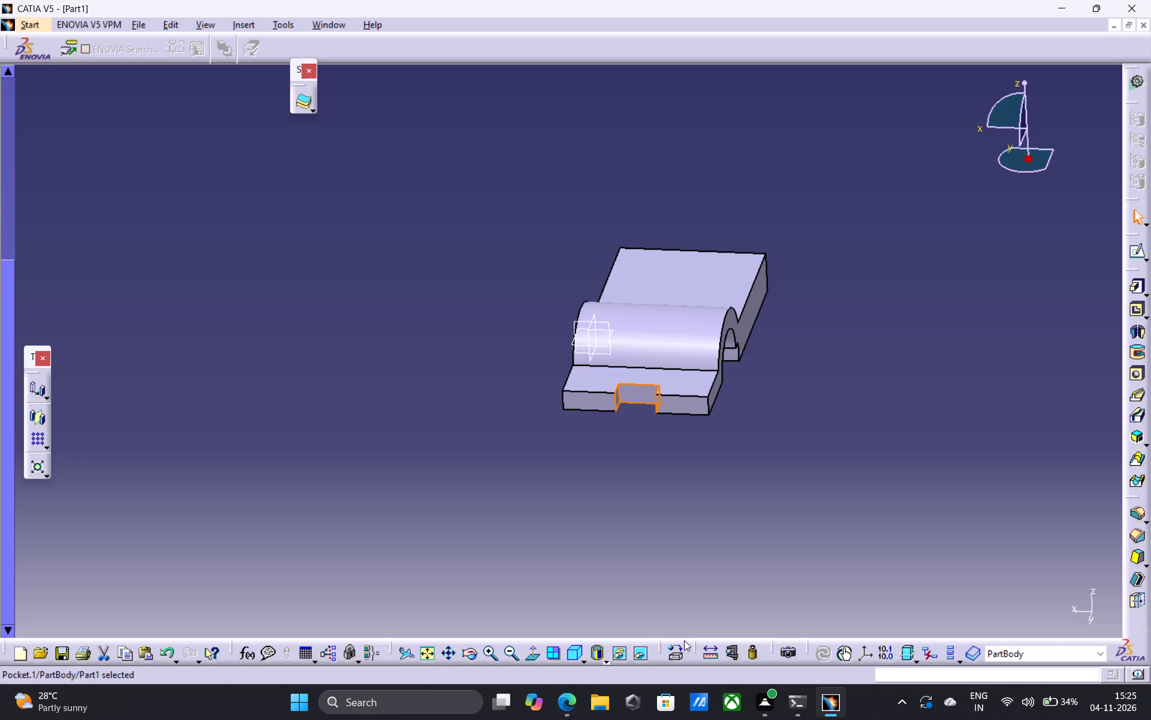
key("ctrl+s")
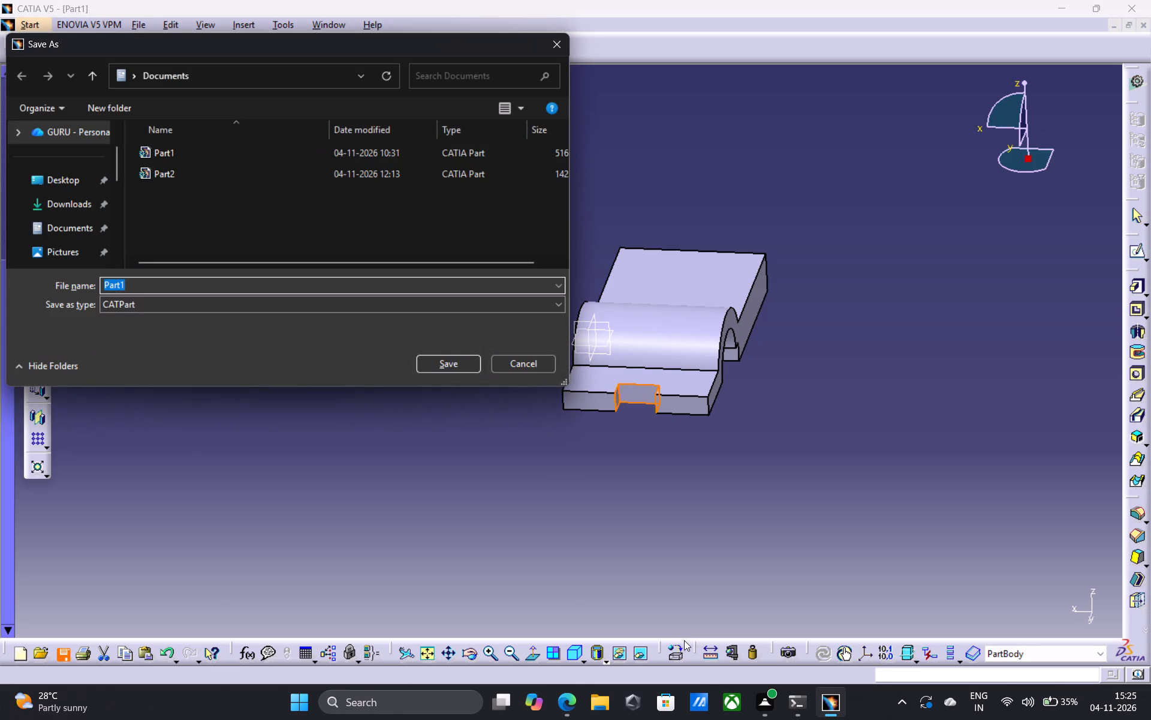
left_click(556, 40)
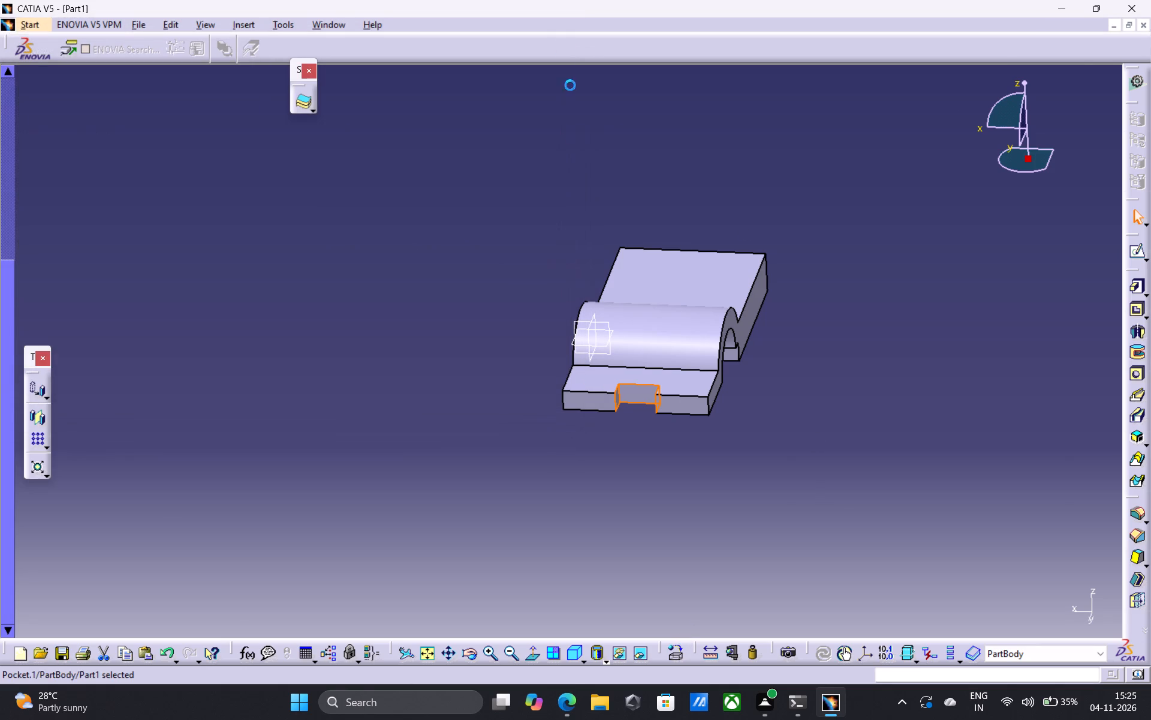
Start a sketch on the thicker plate section's top face and draw a large circle near the middle of that face.
left_click(653, 287)
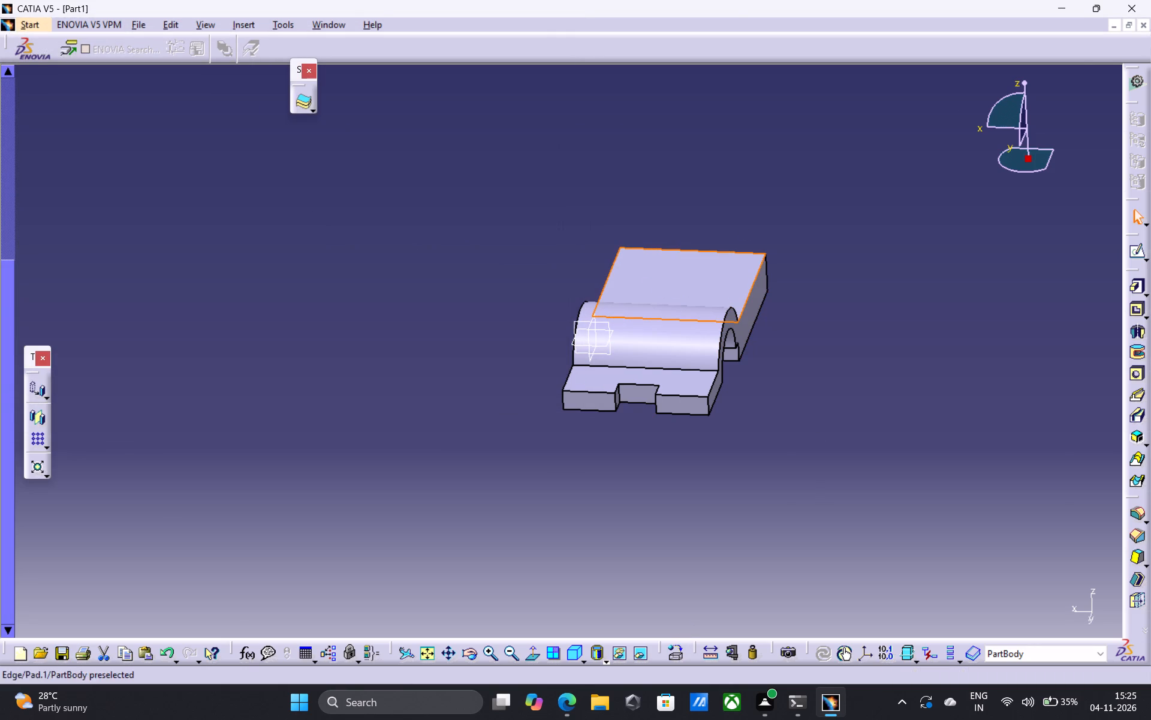
left_click(1135, 253)
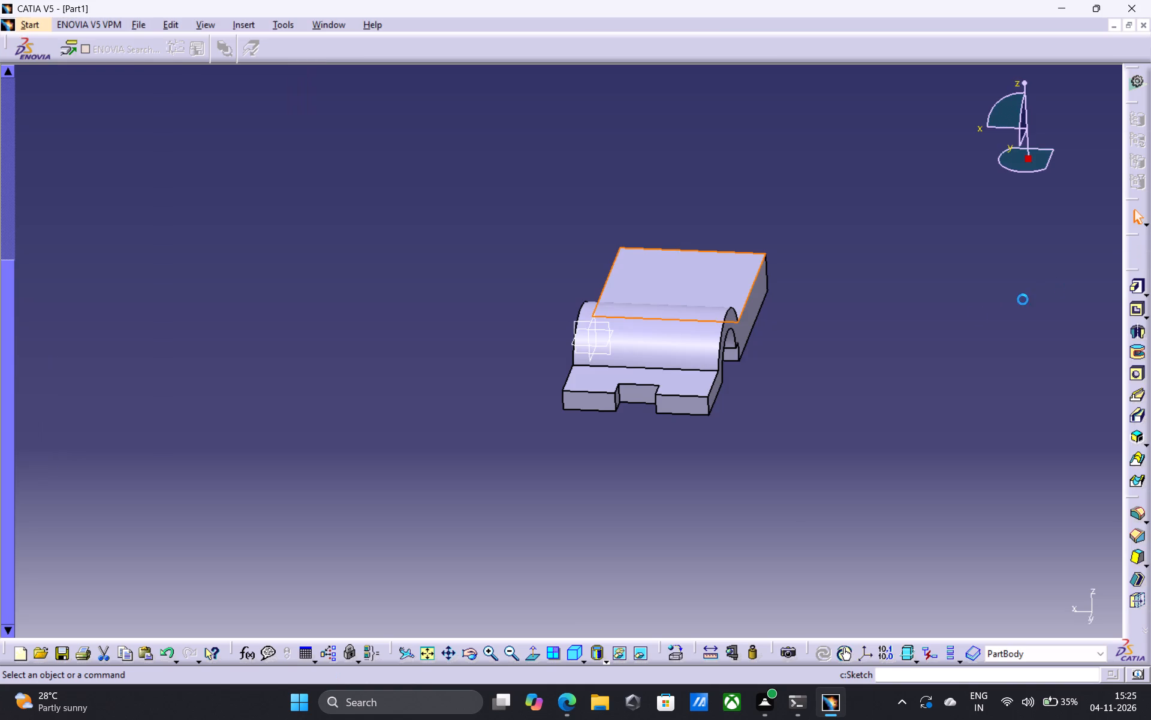
middle_click_drag(672, 427, 684, 370)
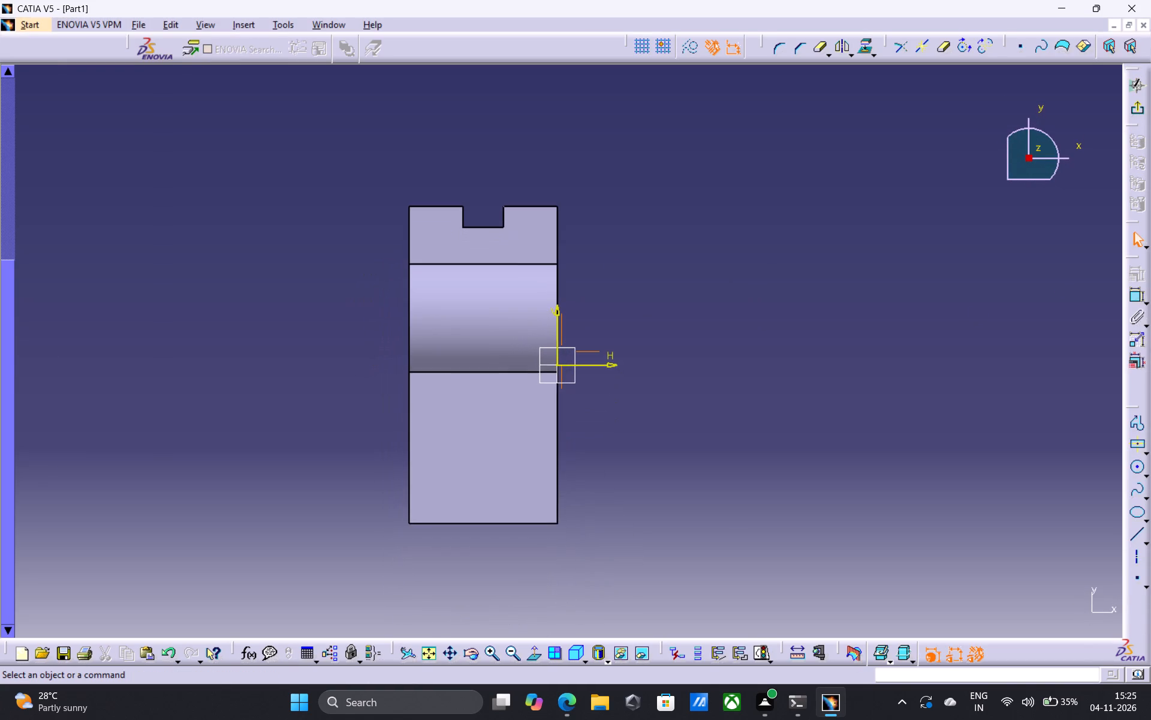
middle_click_drag(684, 370, 684, 369)
left_click(1135, 464)
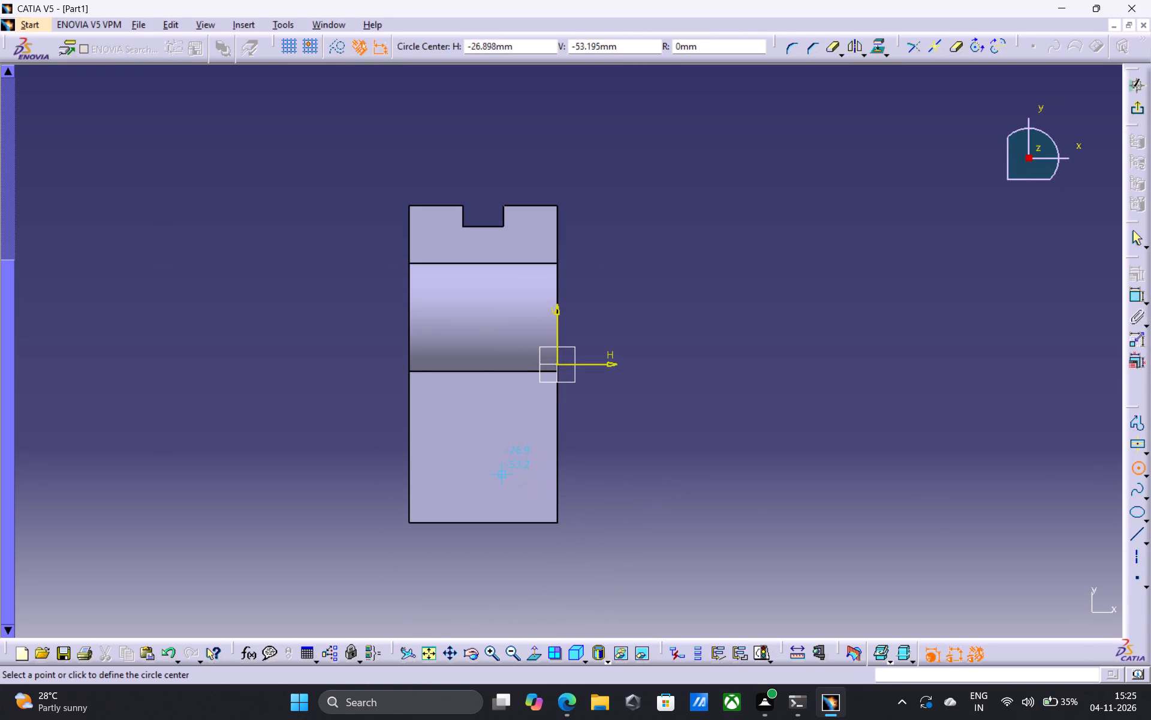
left_click(484, 441)
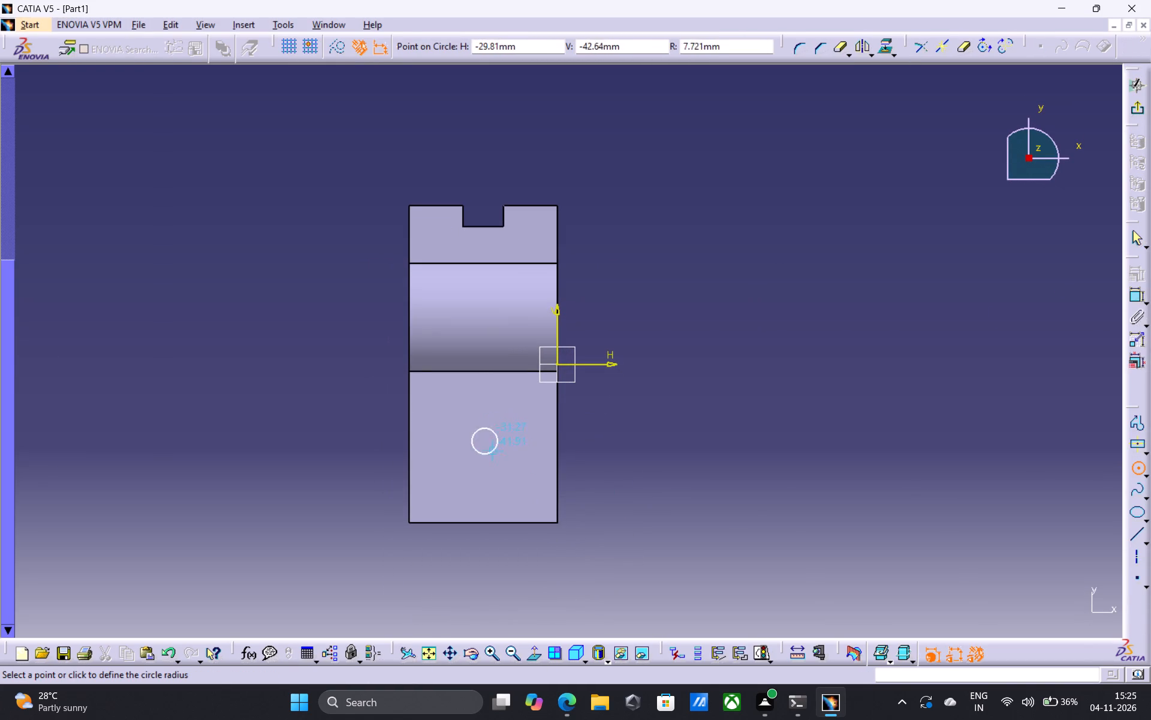
left_click(502, 462)
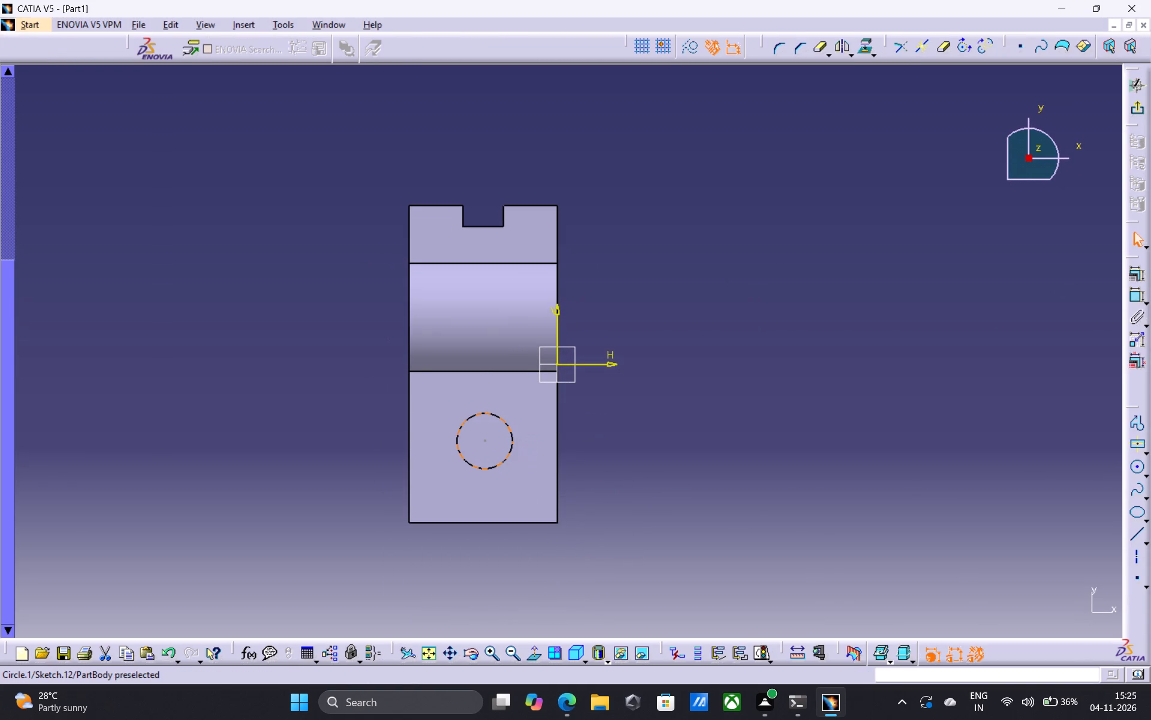
Draw a small circle near the thicker section's outer corner, on the side away from the sketch origin.
left_click(1138, 468)
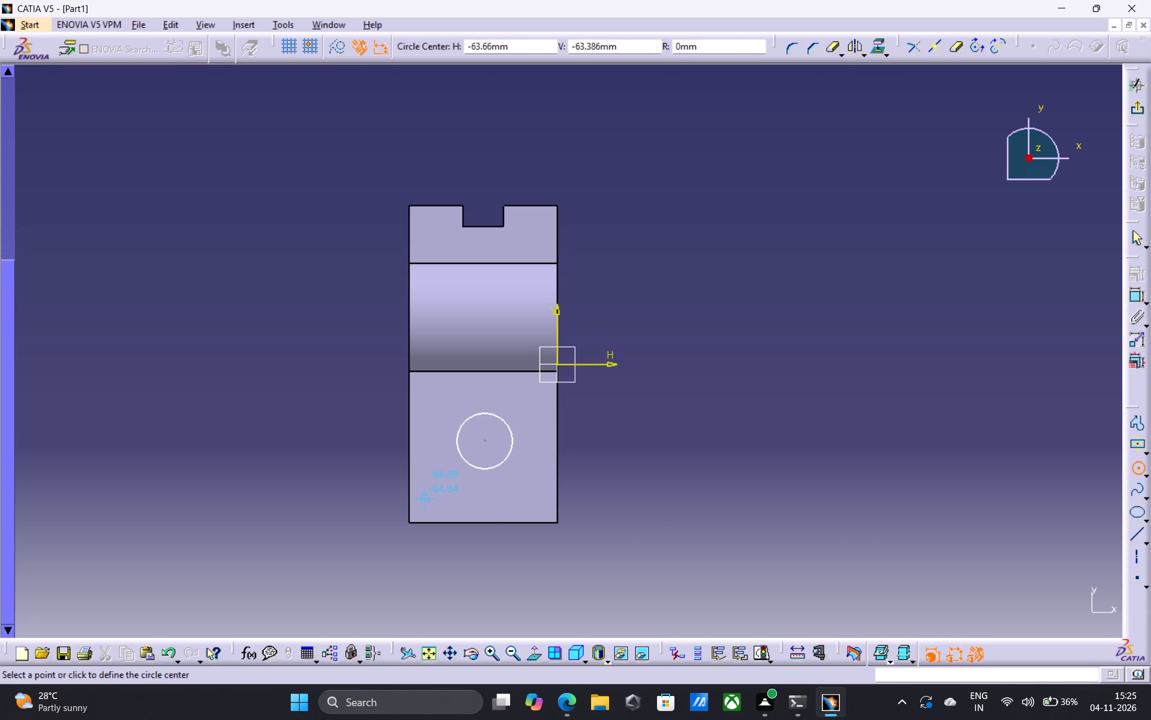
left_click(433, 499)
left_click(442, 502)
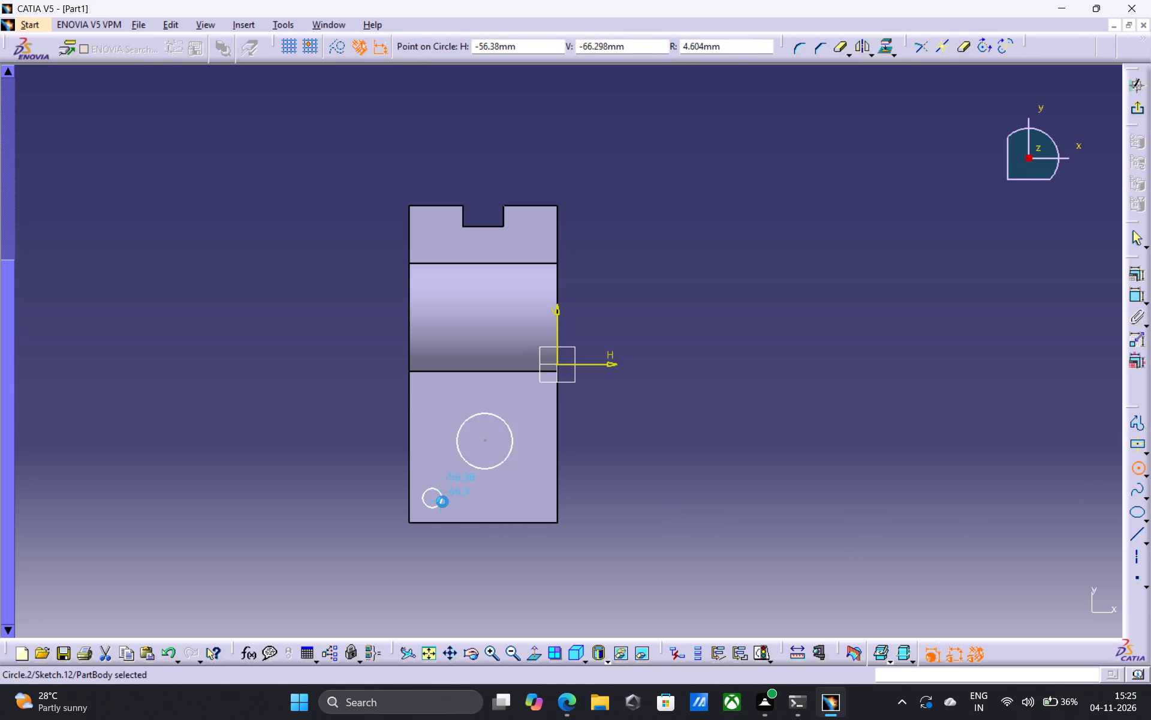
Draw a second small circle, about 4.8 mm in radius, near the thicker section's outer corner on the sketch origin's side, level with the first.
left_click(1135, 469)
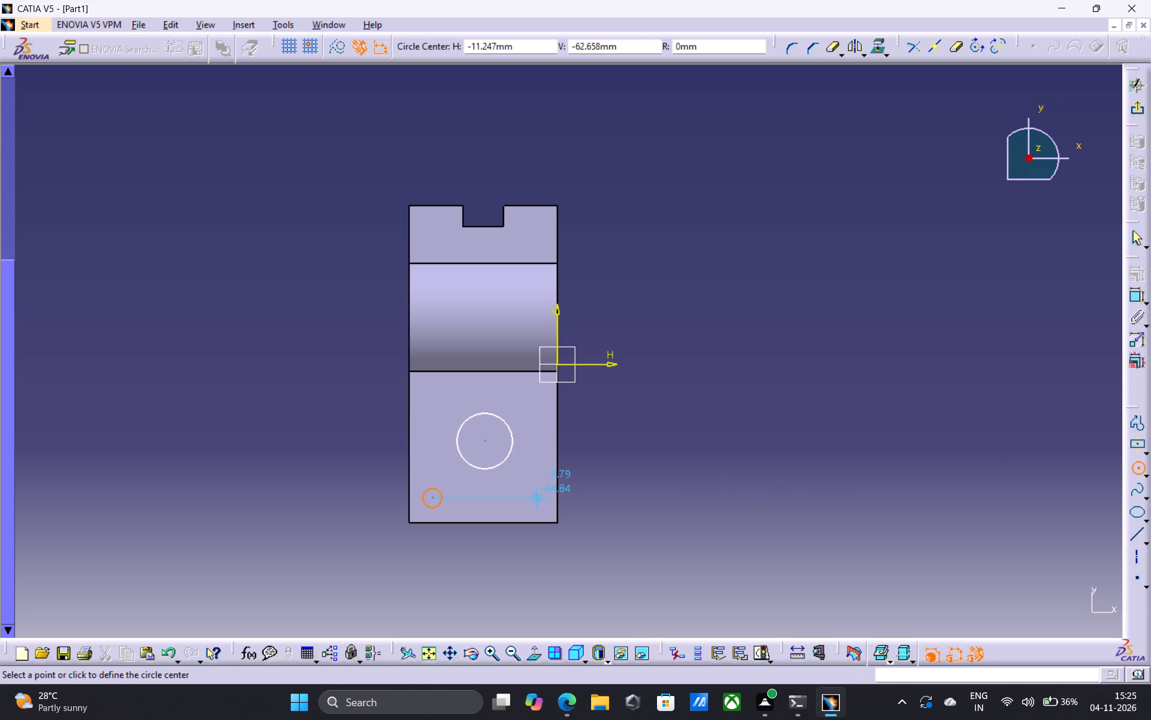
left_click(532, 499)
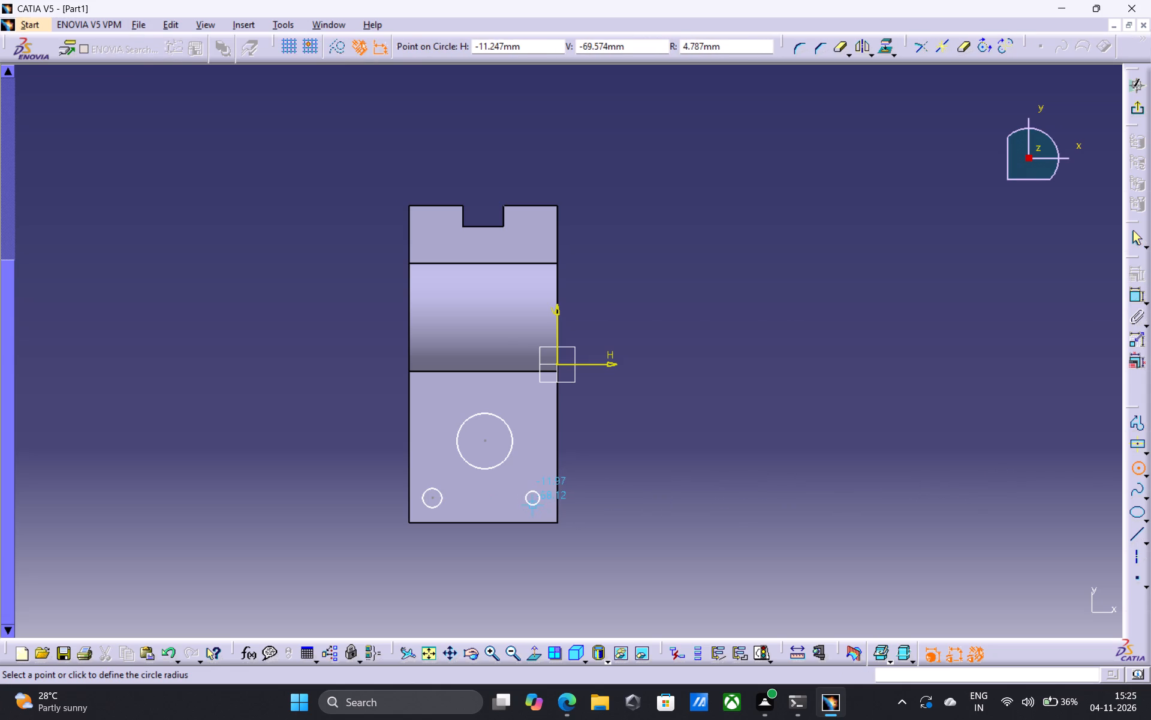
left_click(535, 507)
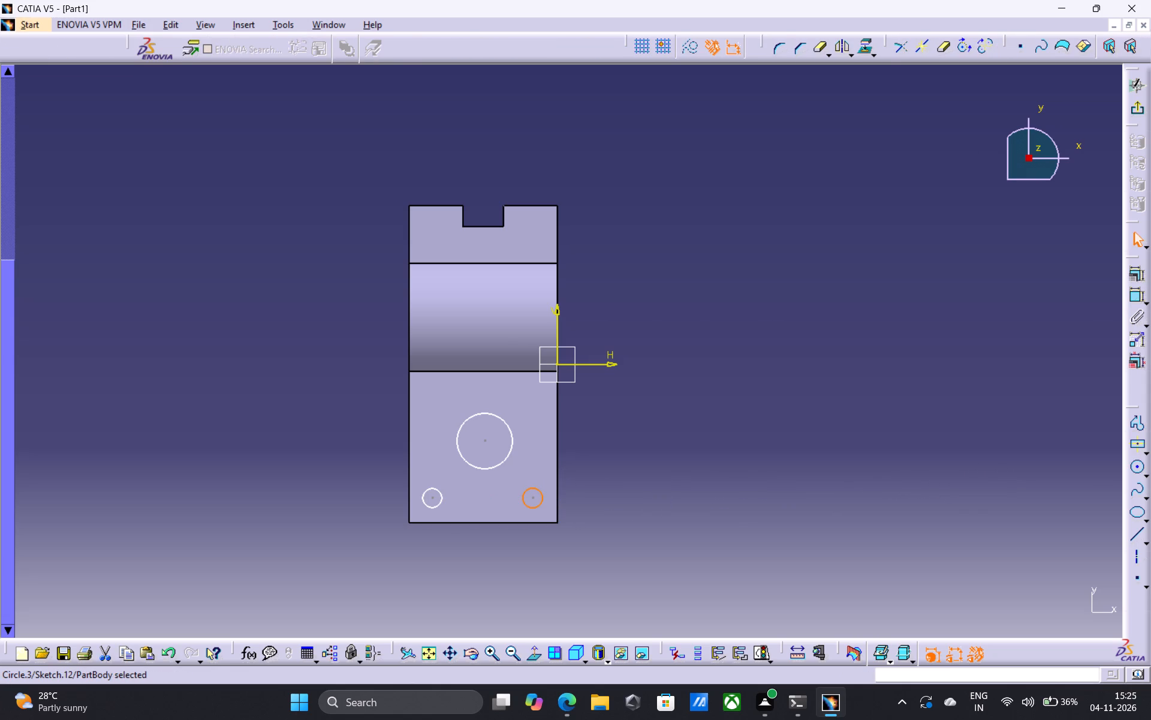
Add a radius dimension to each of the two small corner circles, placing both beyond the plate's outer edge.
double_click(429, 509)
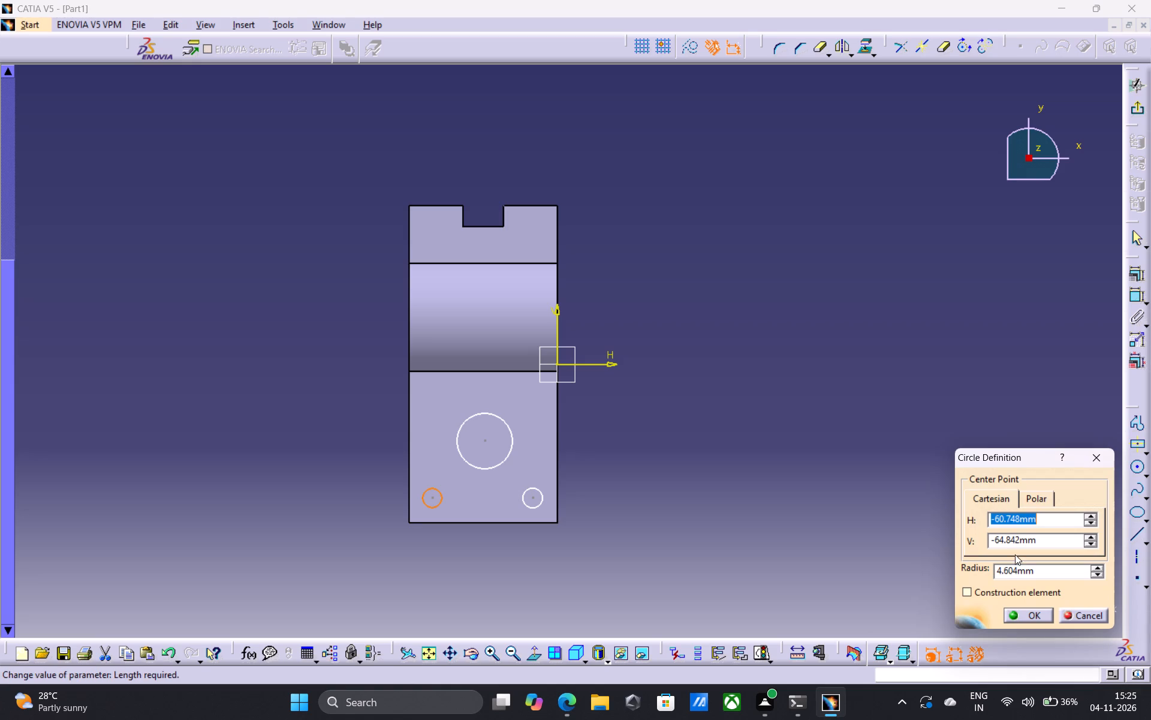
left_click(1096, 455)
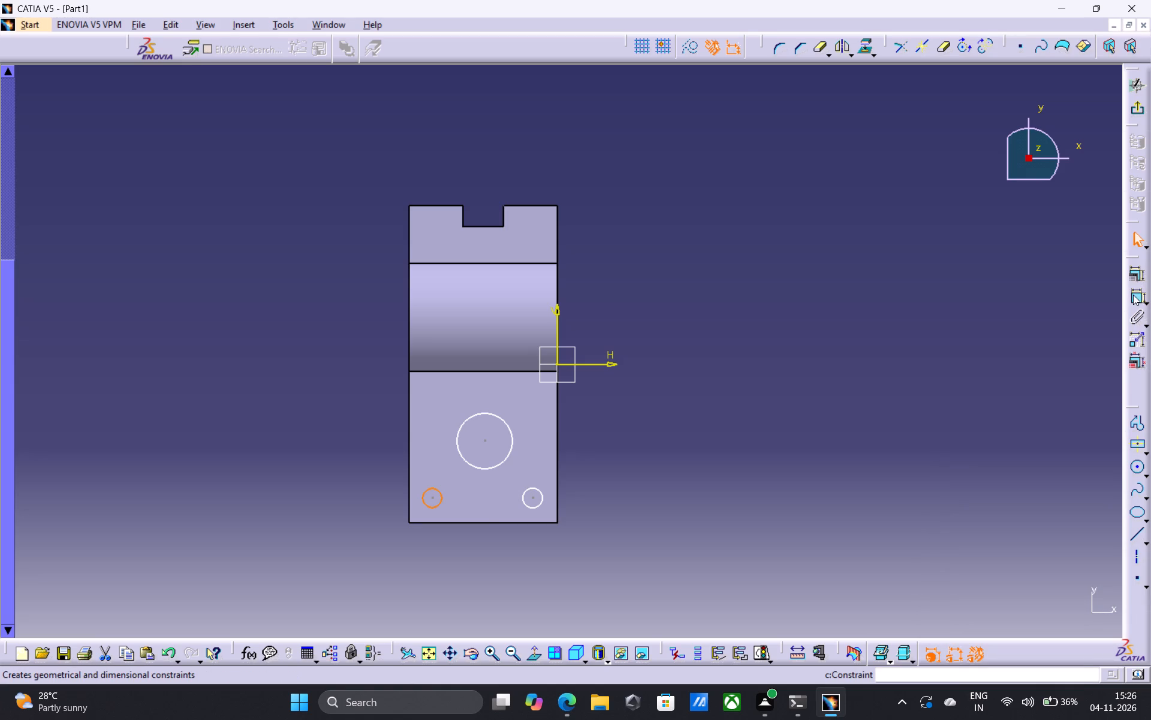
double_click(1132, 295)
left_click(433, 550)
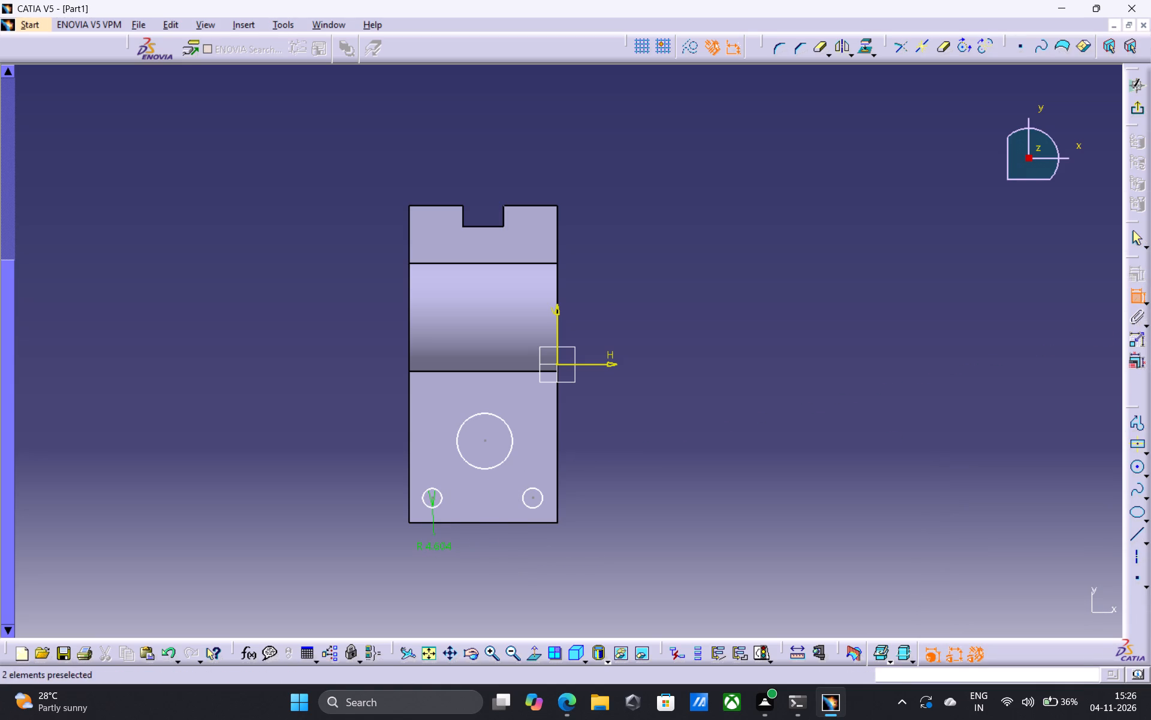
left_click(531, 505)
left_click_drag(555, 554, 562, 566)
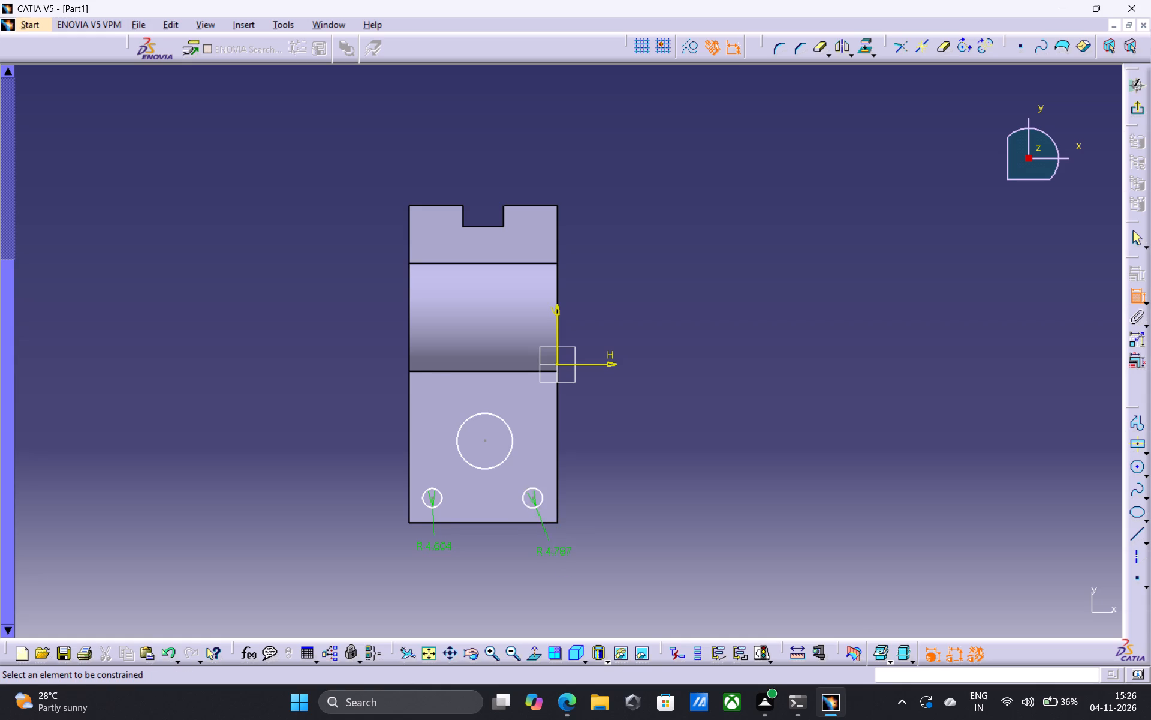
Set the radius of both small corner circles to 5 mm, starting with the one on the sketch origin's side.
double_click(559, 551)
key("5")
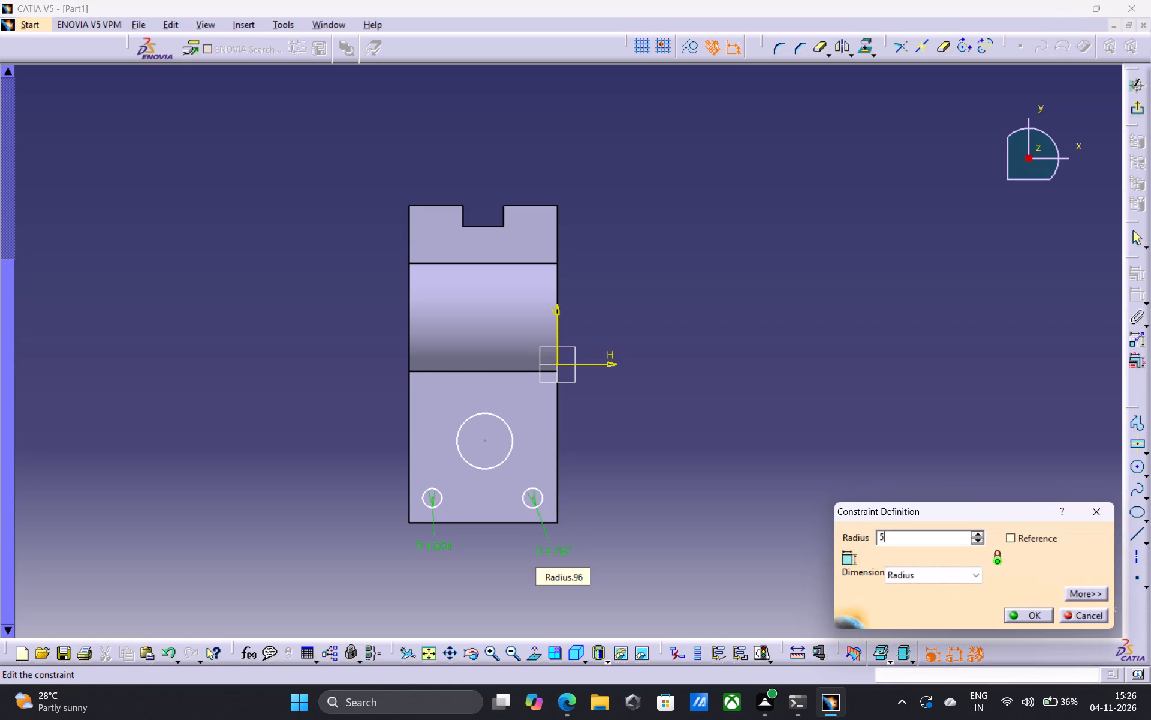
key("Return")
left_click(434, 546)
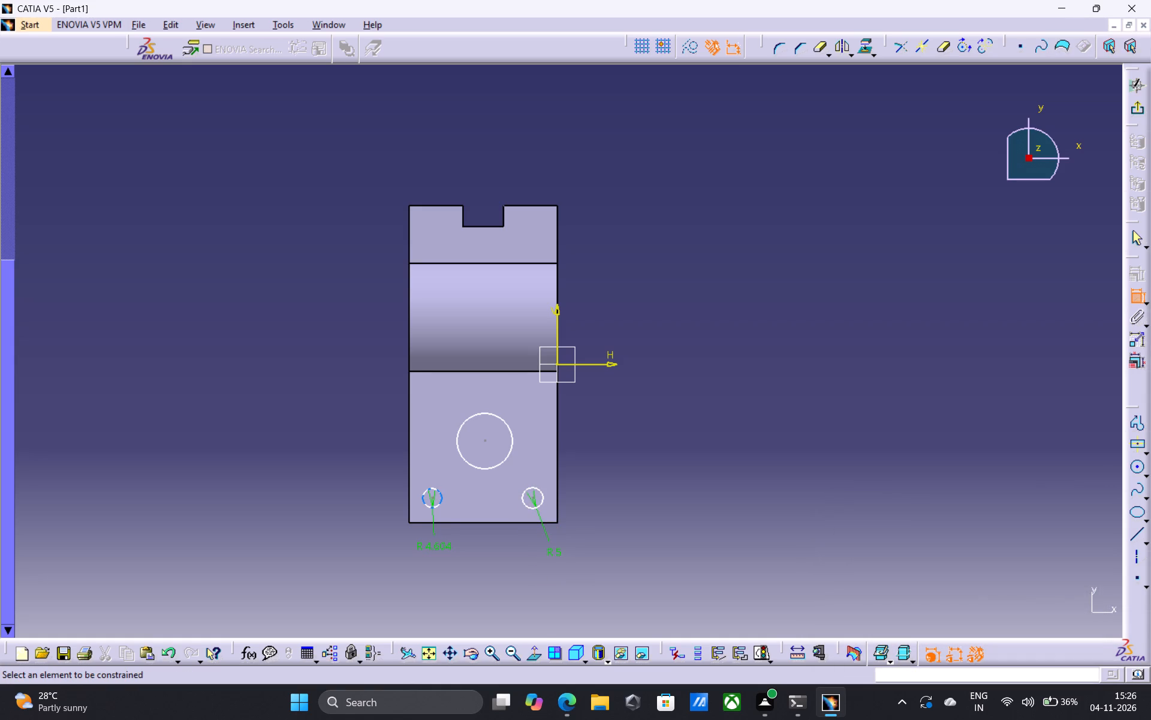
left_click(434, 546)
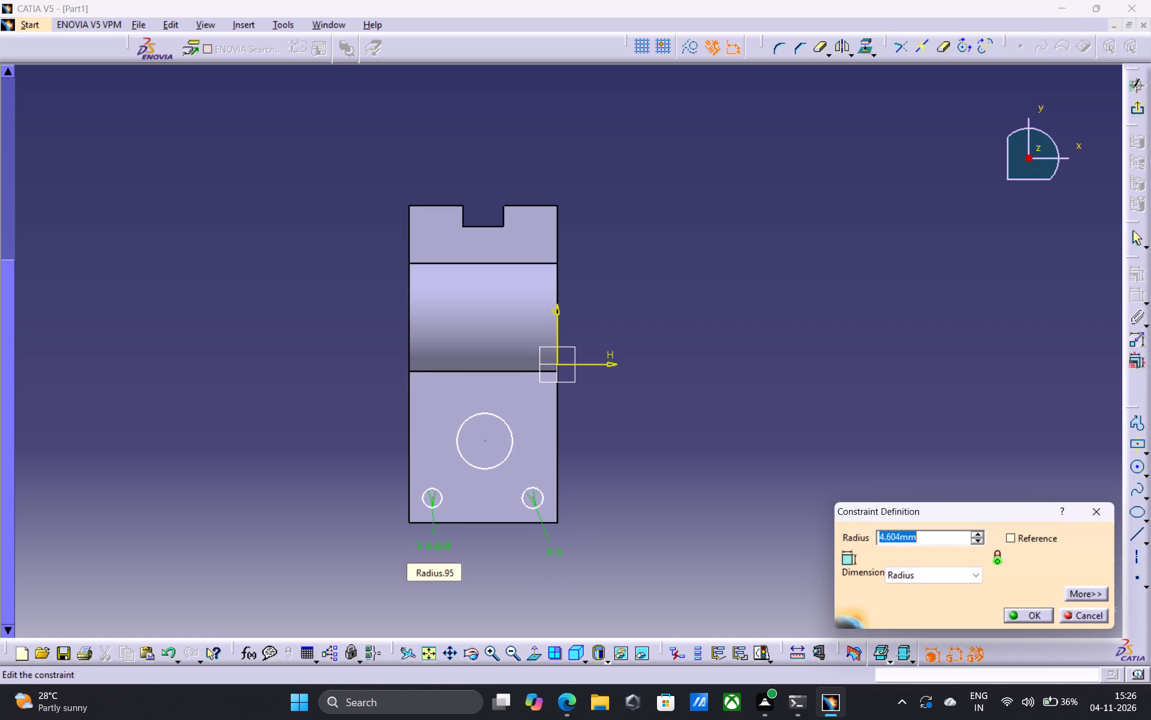
key("5")
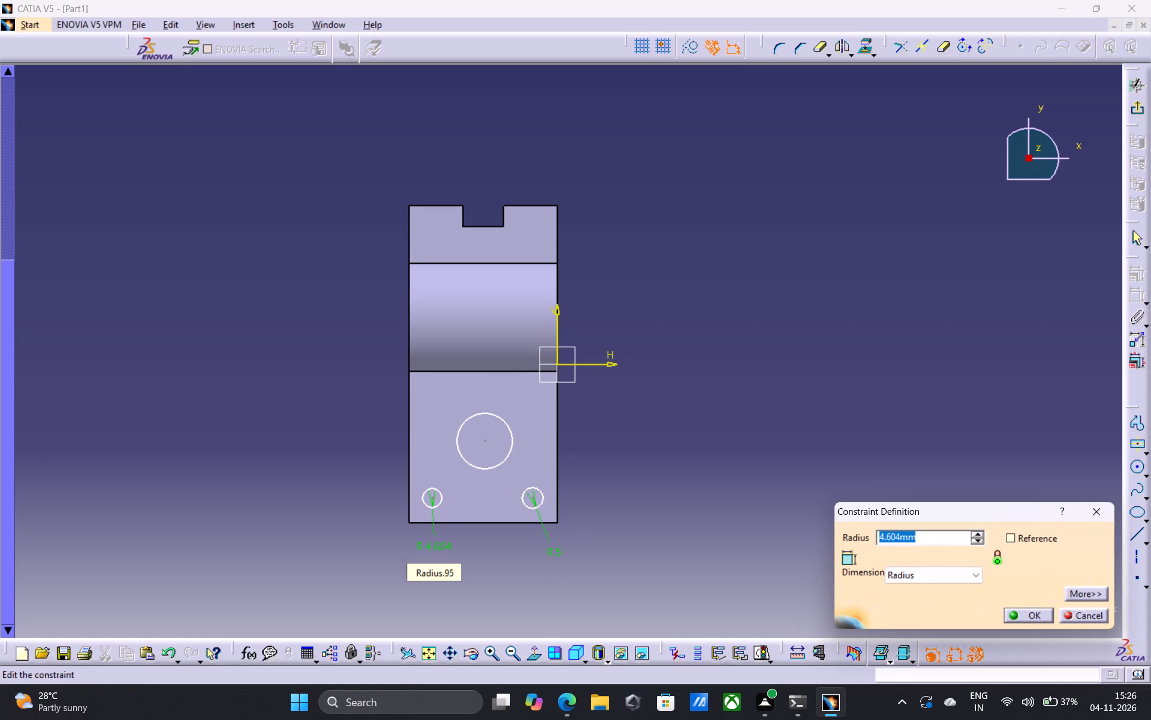
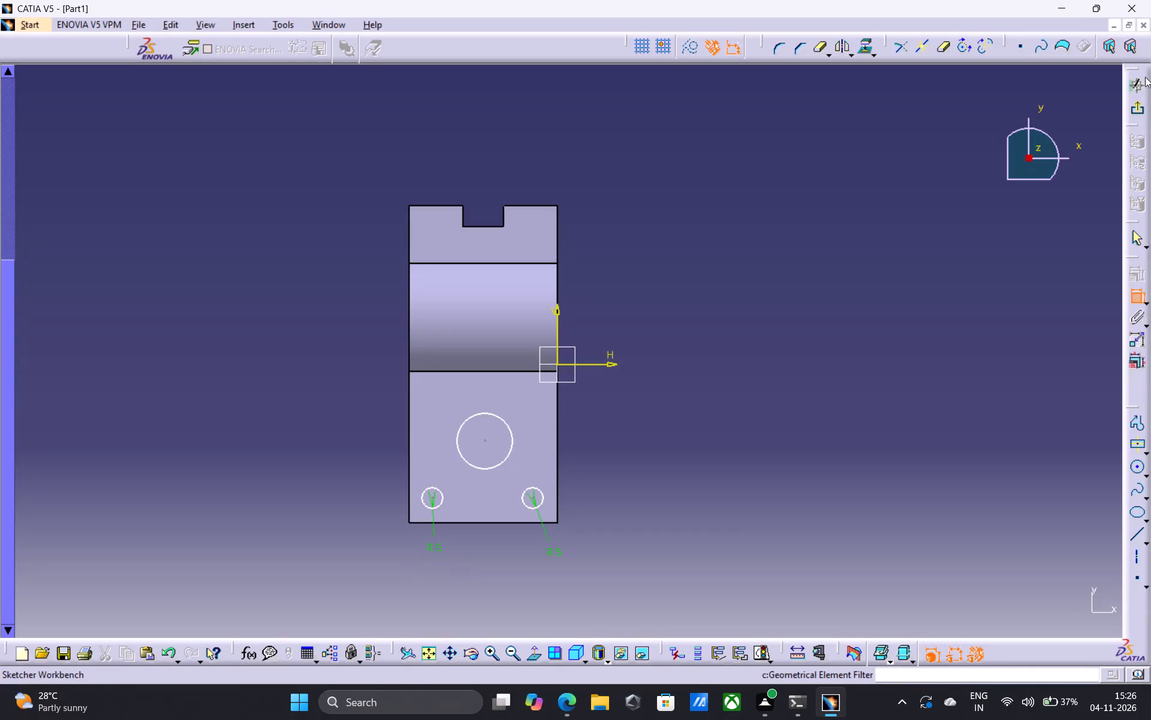
Exit the sketch holding the three circles and return to the solid part with nothing selected.
left_click(1134, 104)
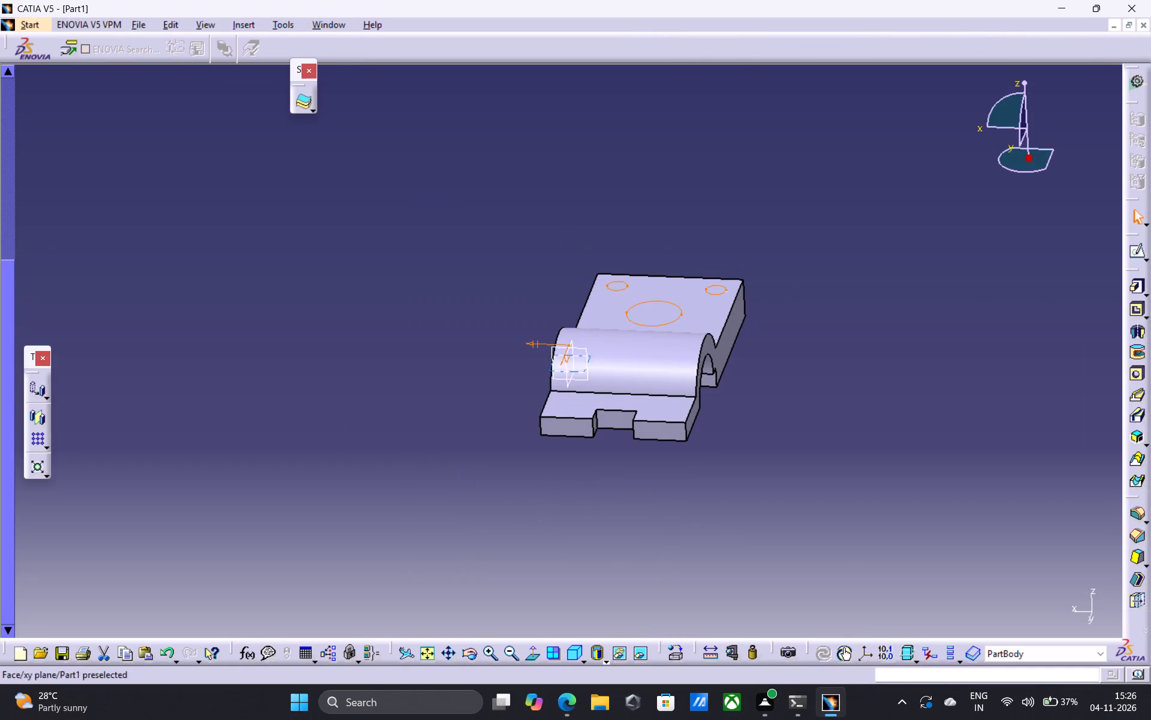
key("Escape")
key("Escape")
key("Escape")
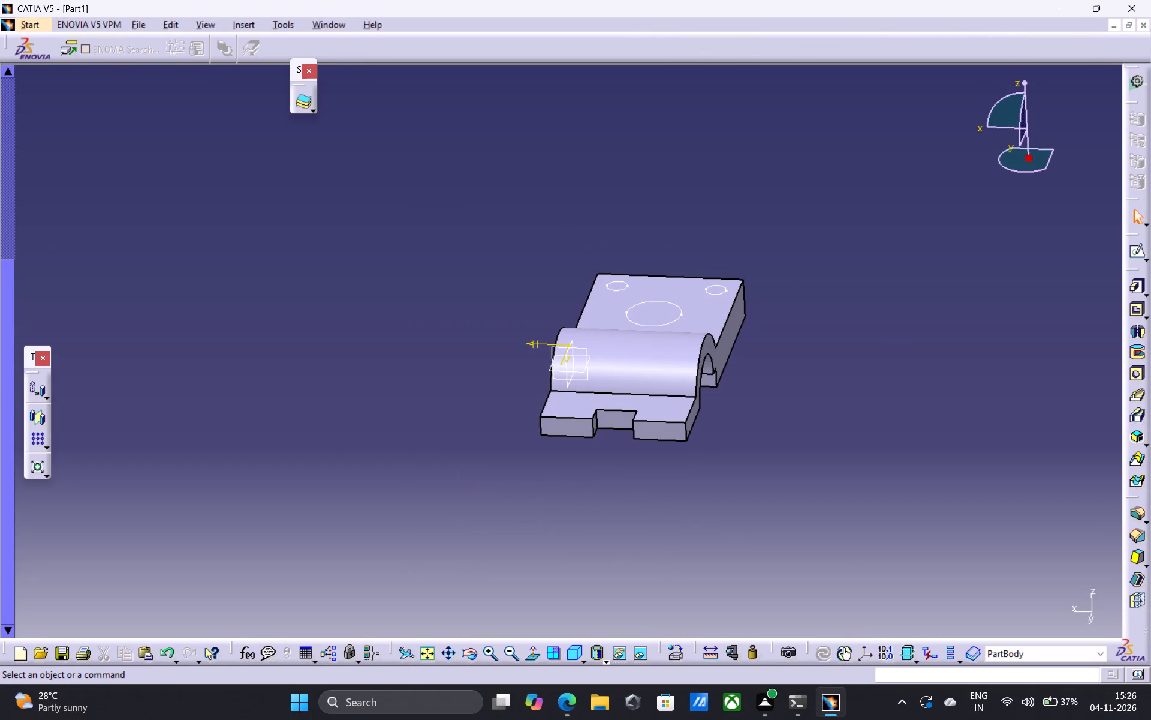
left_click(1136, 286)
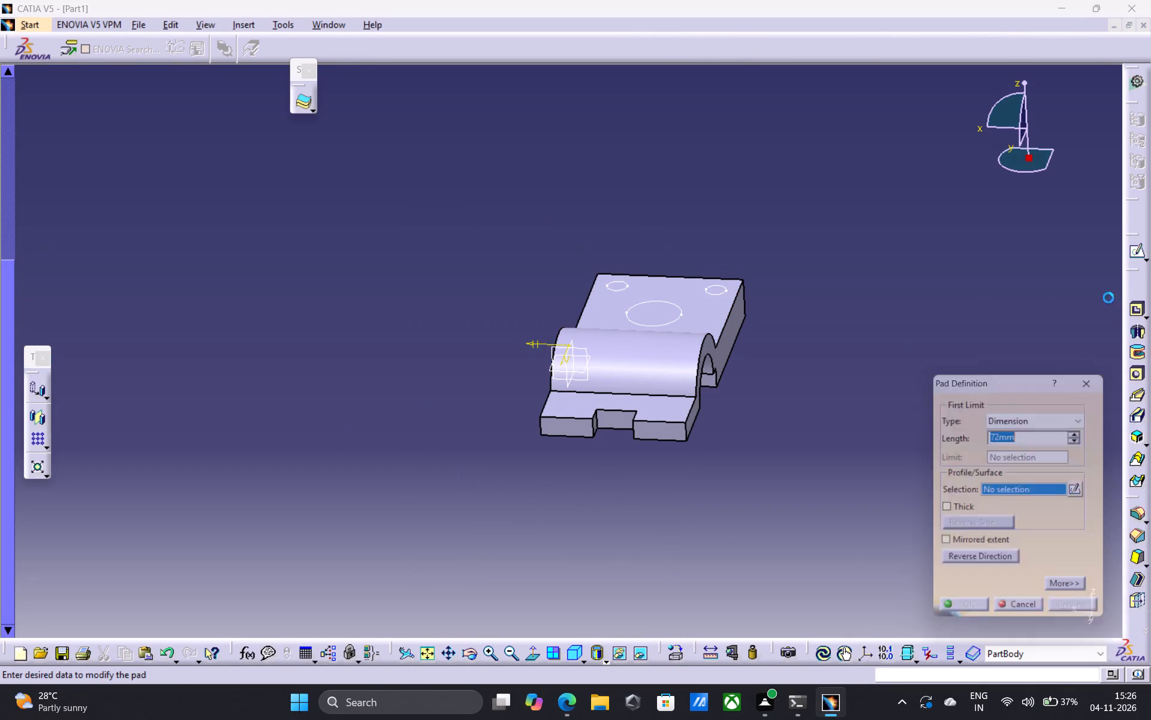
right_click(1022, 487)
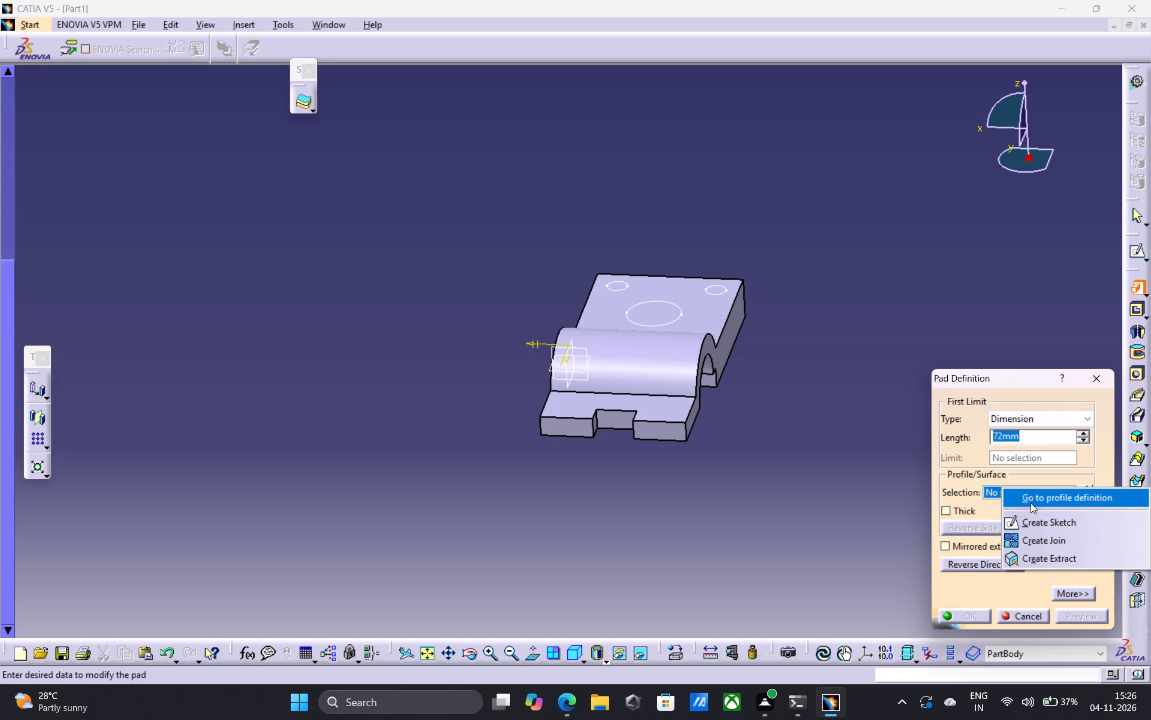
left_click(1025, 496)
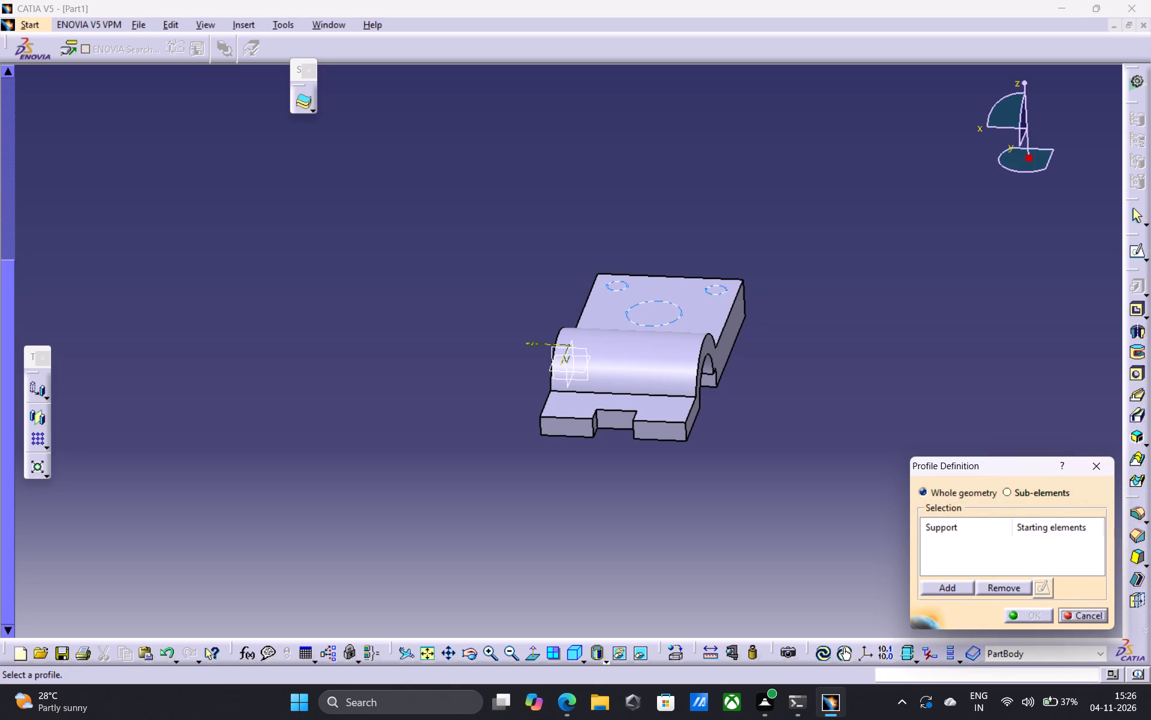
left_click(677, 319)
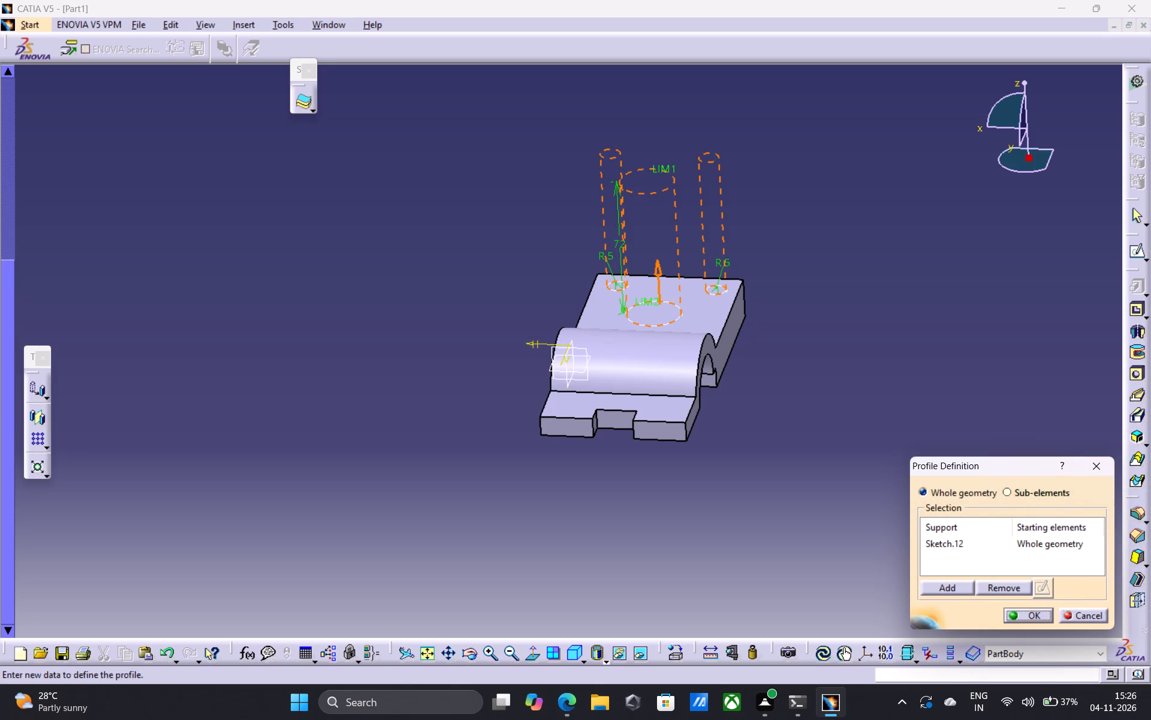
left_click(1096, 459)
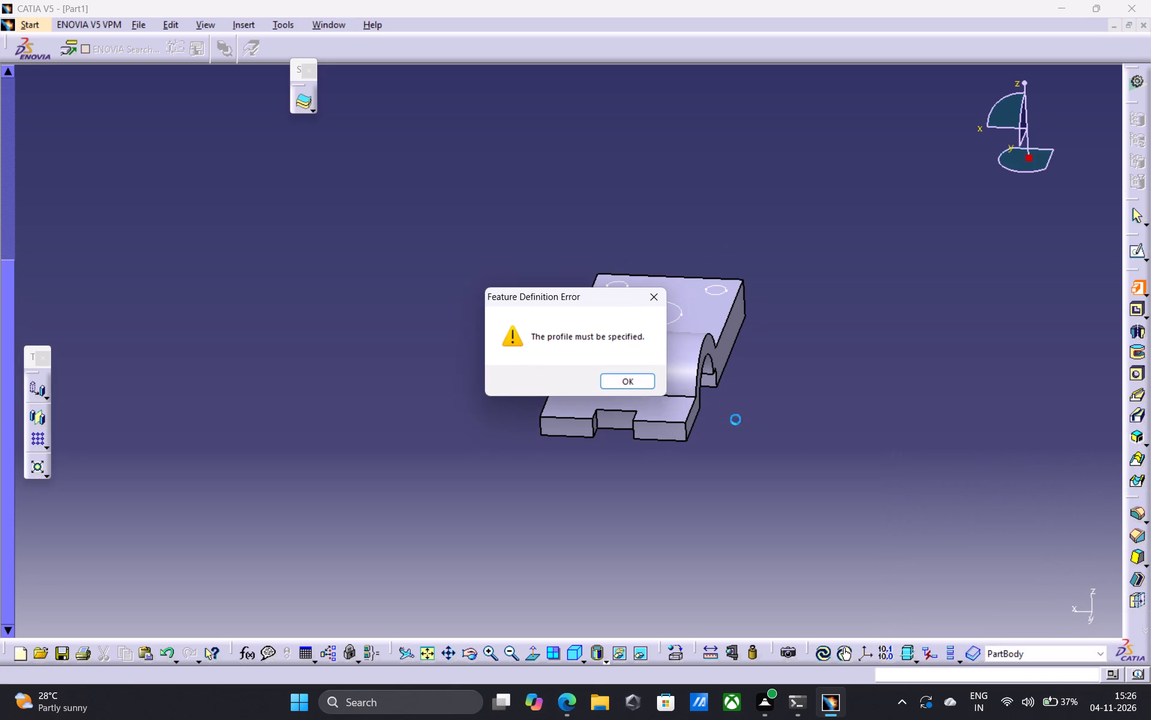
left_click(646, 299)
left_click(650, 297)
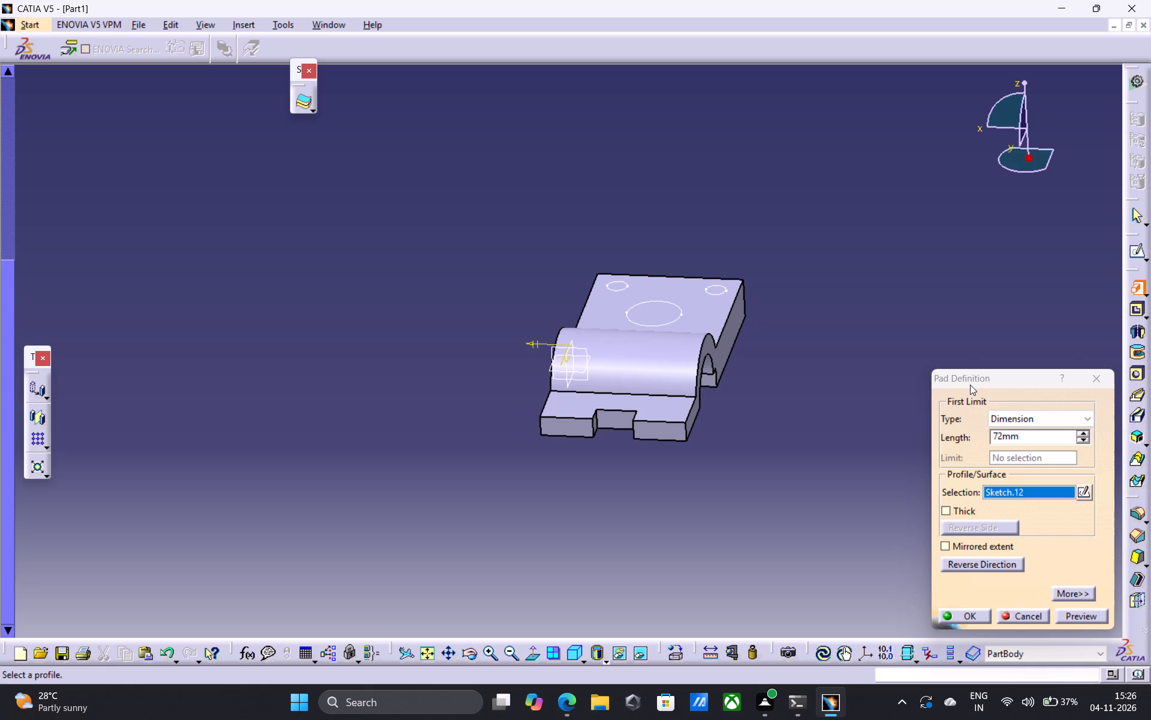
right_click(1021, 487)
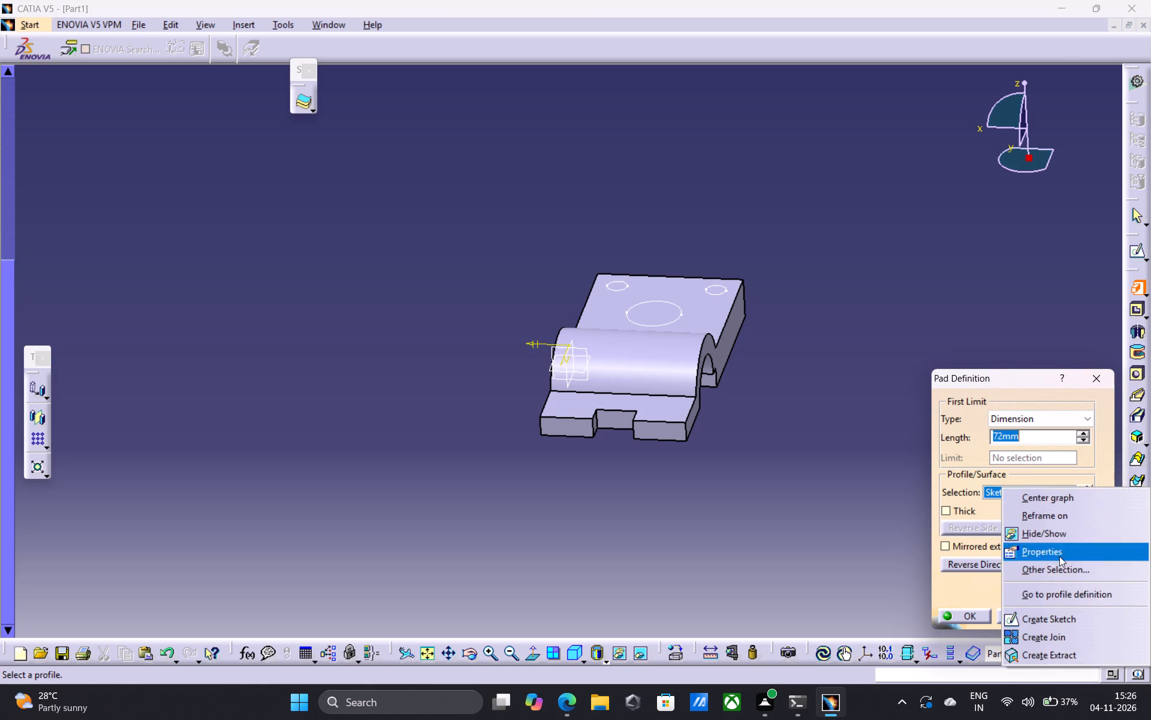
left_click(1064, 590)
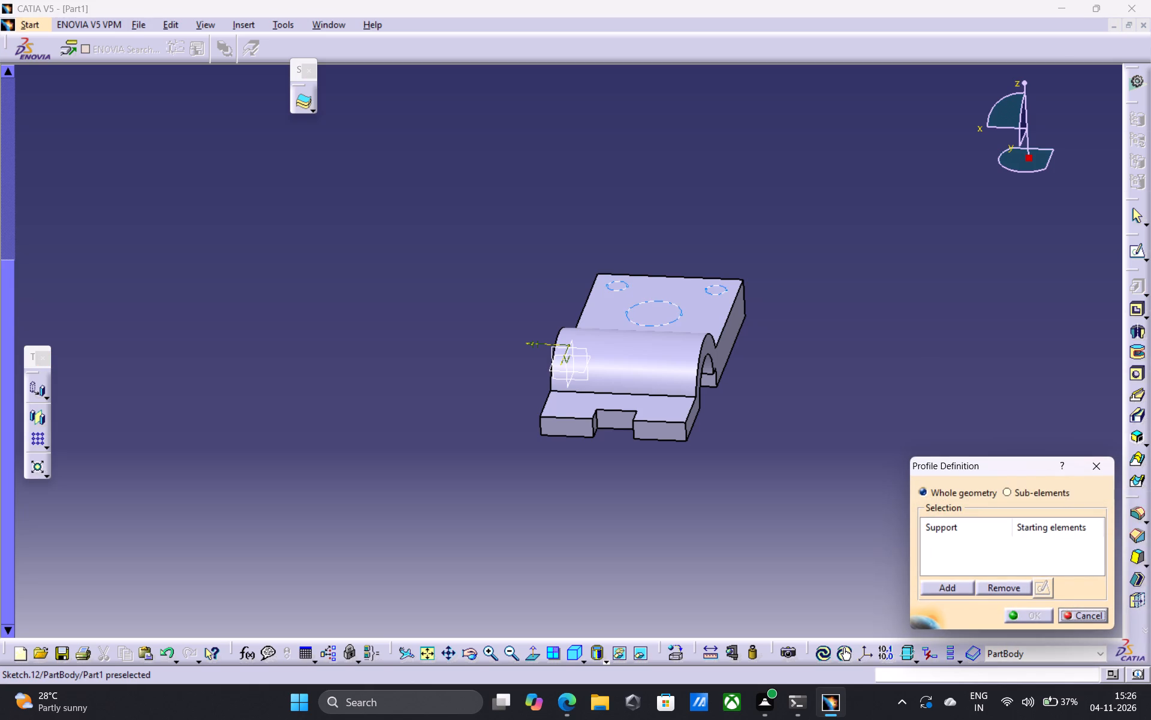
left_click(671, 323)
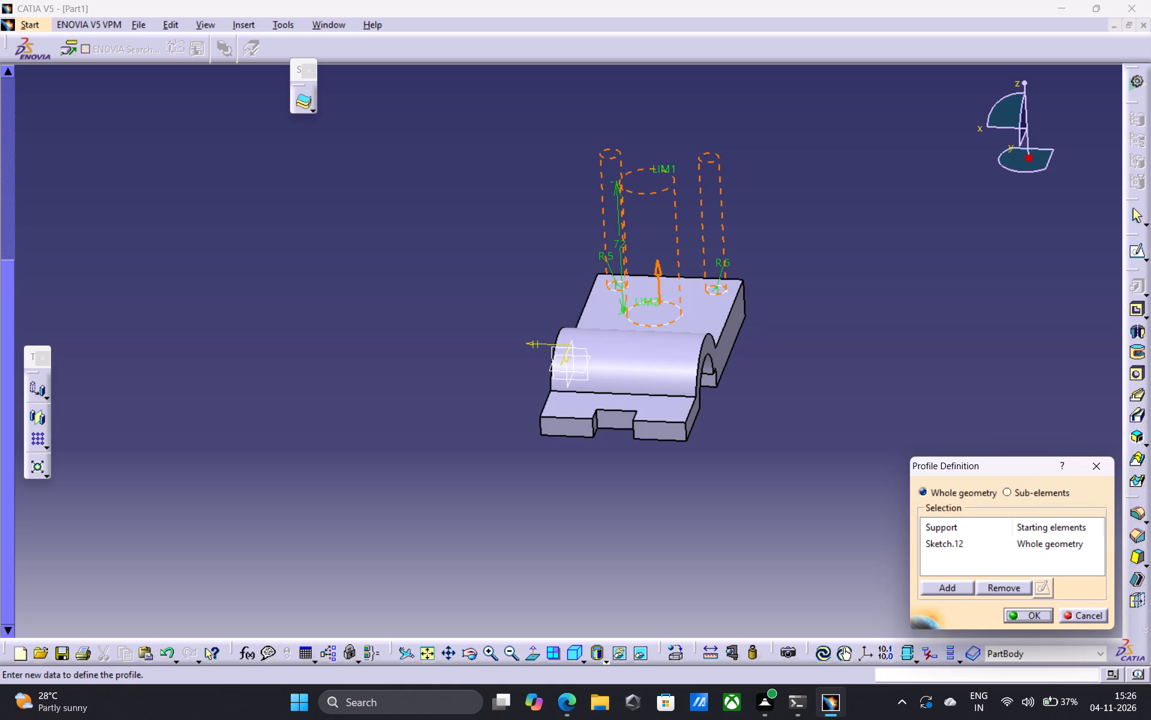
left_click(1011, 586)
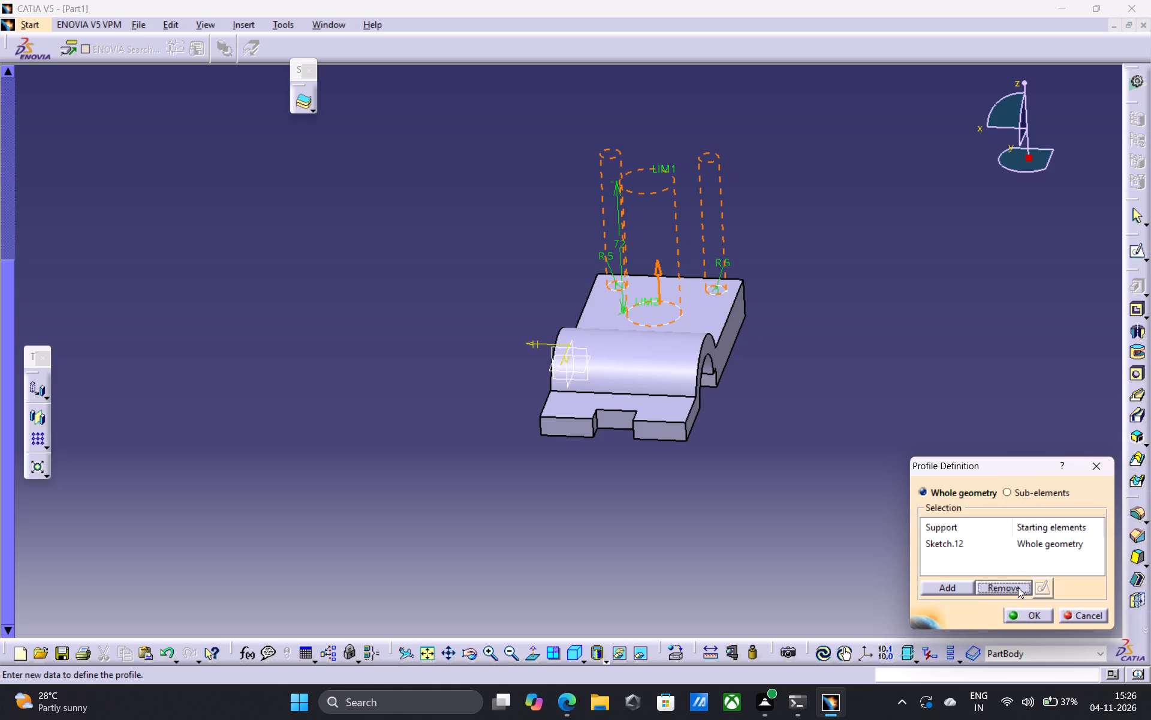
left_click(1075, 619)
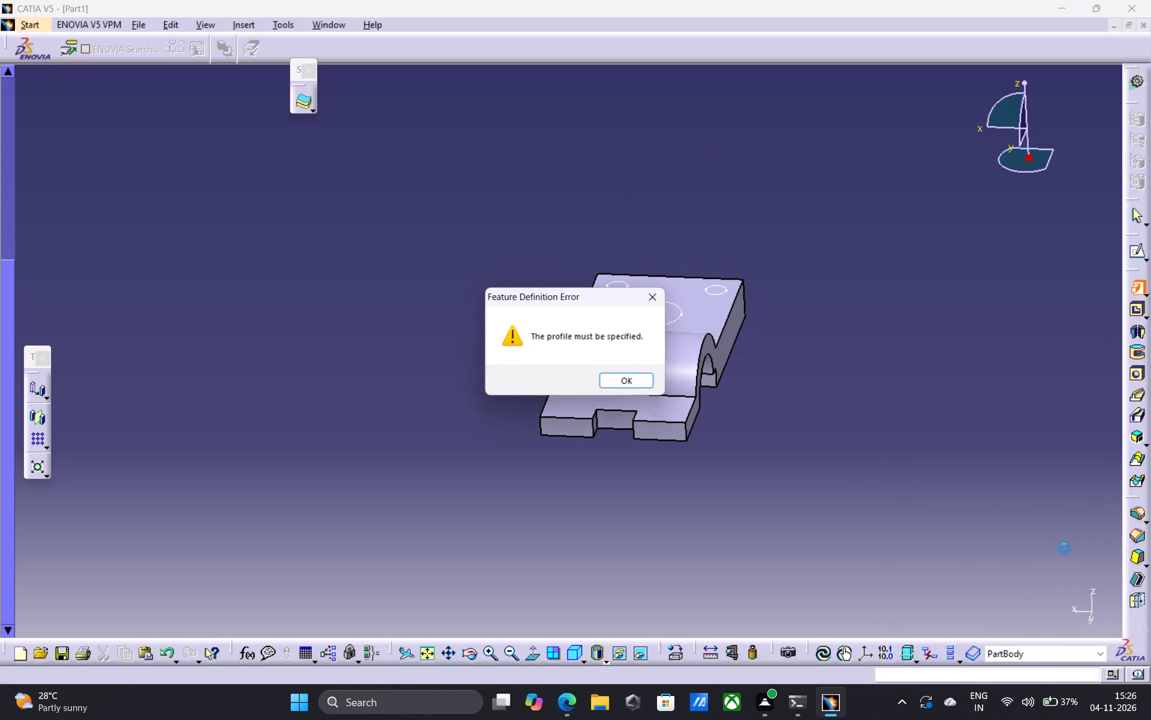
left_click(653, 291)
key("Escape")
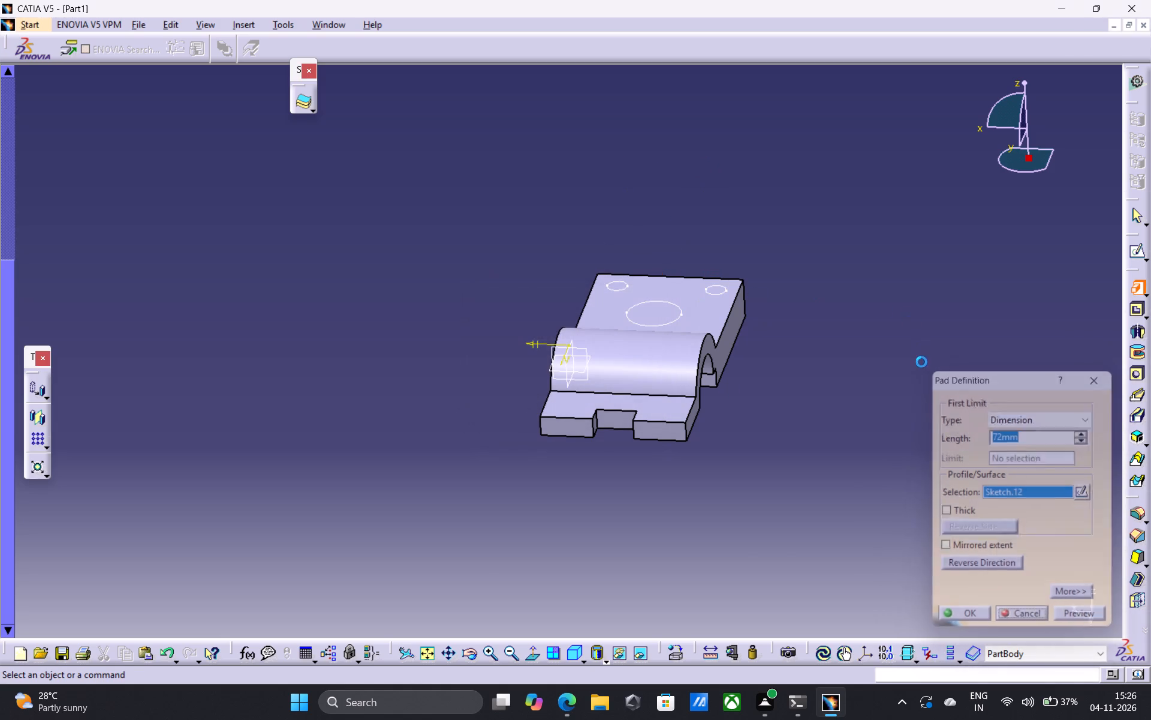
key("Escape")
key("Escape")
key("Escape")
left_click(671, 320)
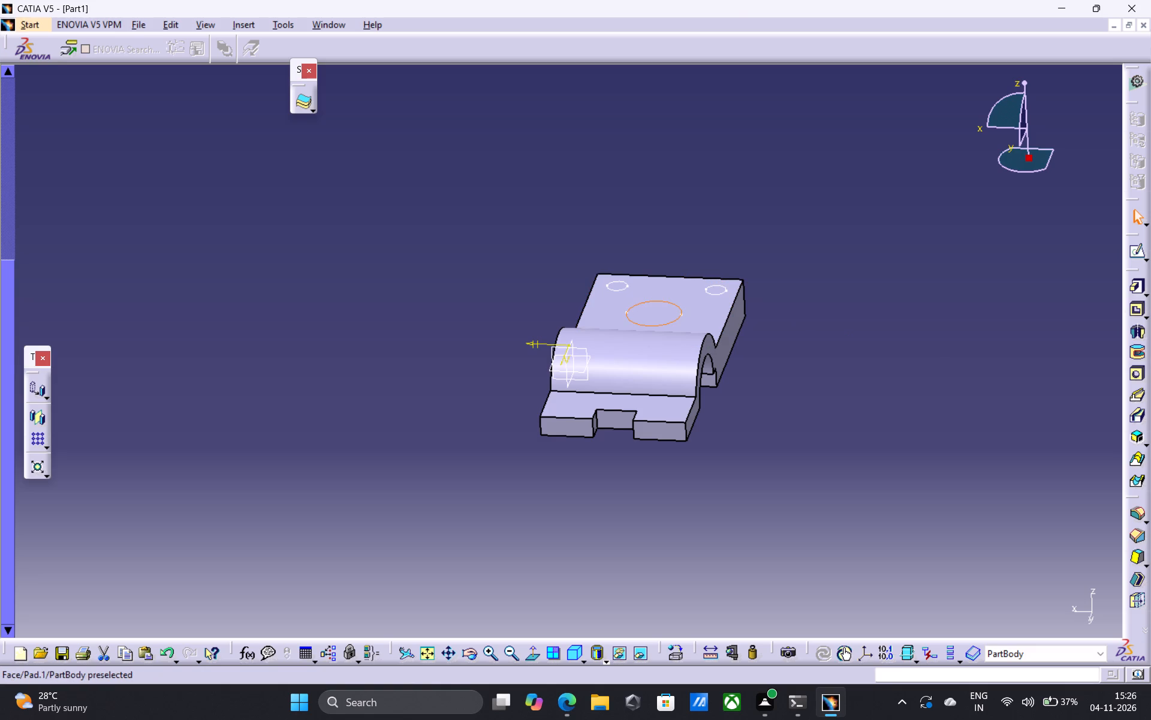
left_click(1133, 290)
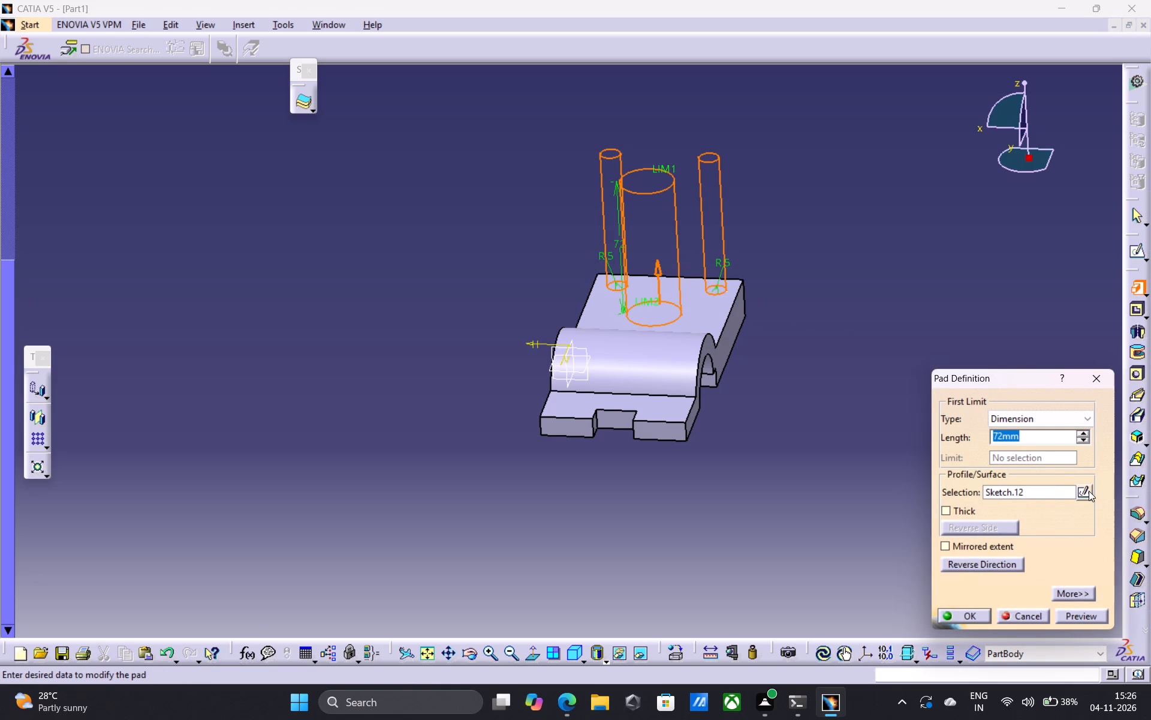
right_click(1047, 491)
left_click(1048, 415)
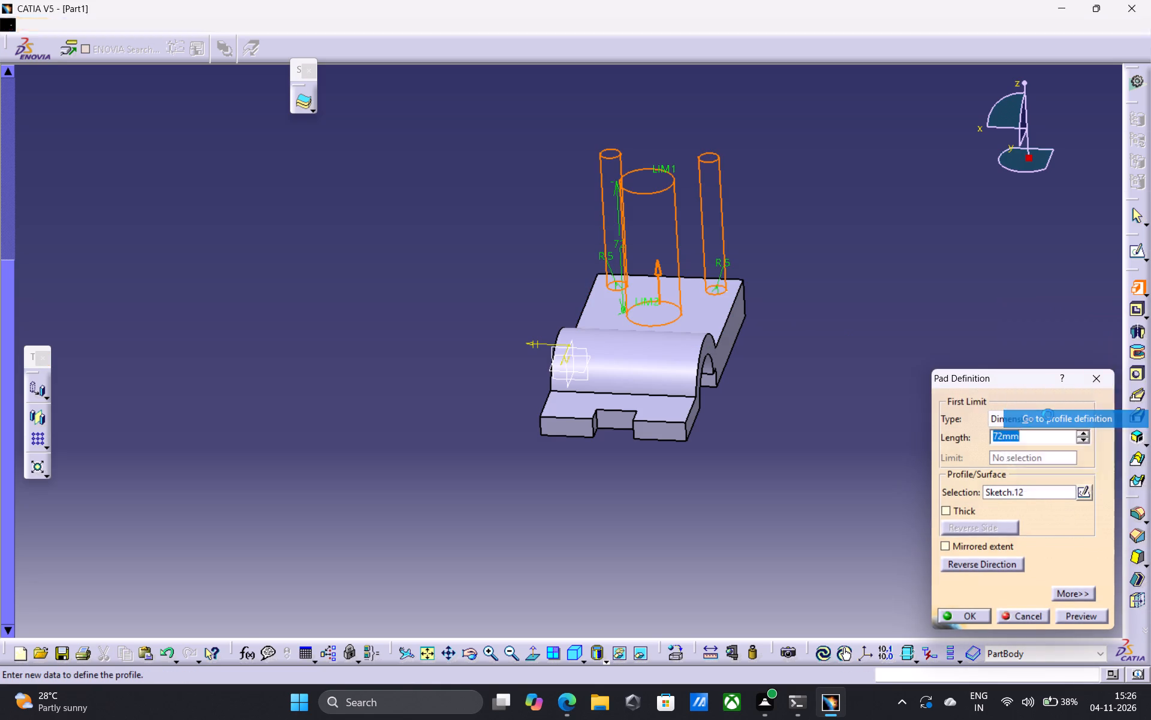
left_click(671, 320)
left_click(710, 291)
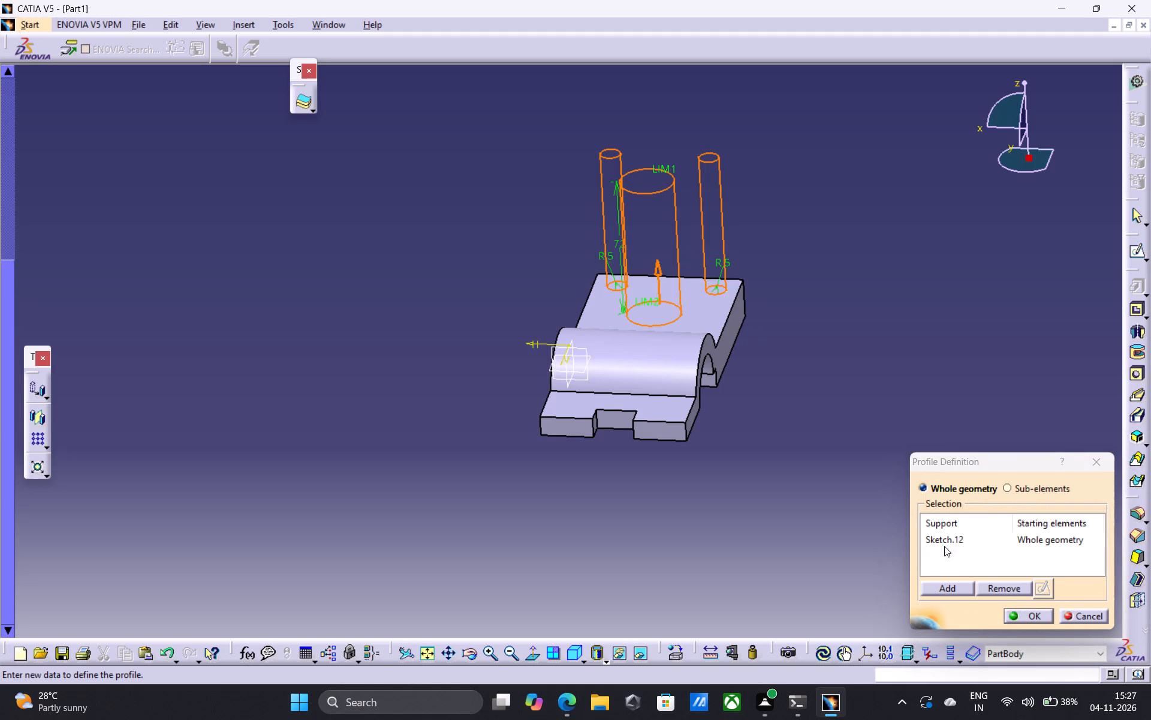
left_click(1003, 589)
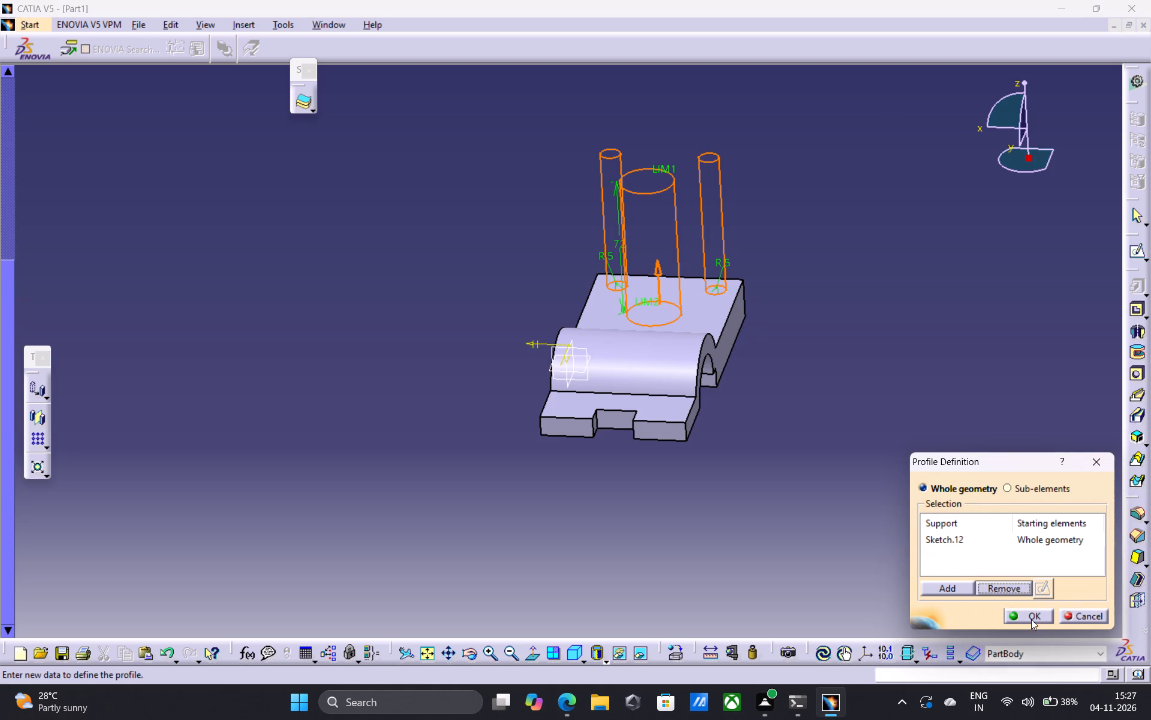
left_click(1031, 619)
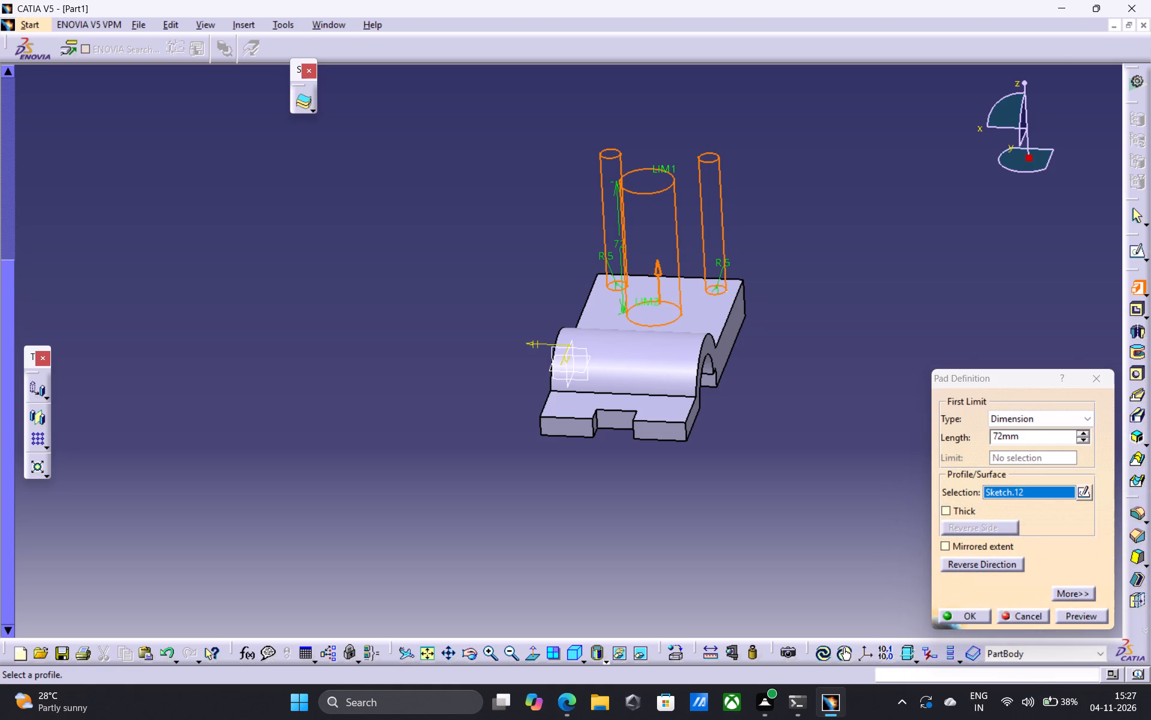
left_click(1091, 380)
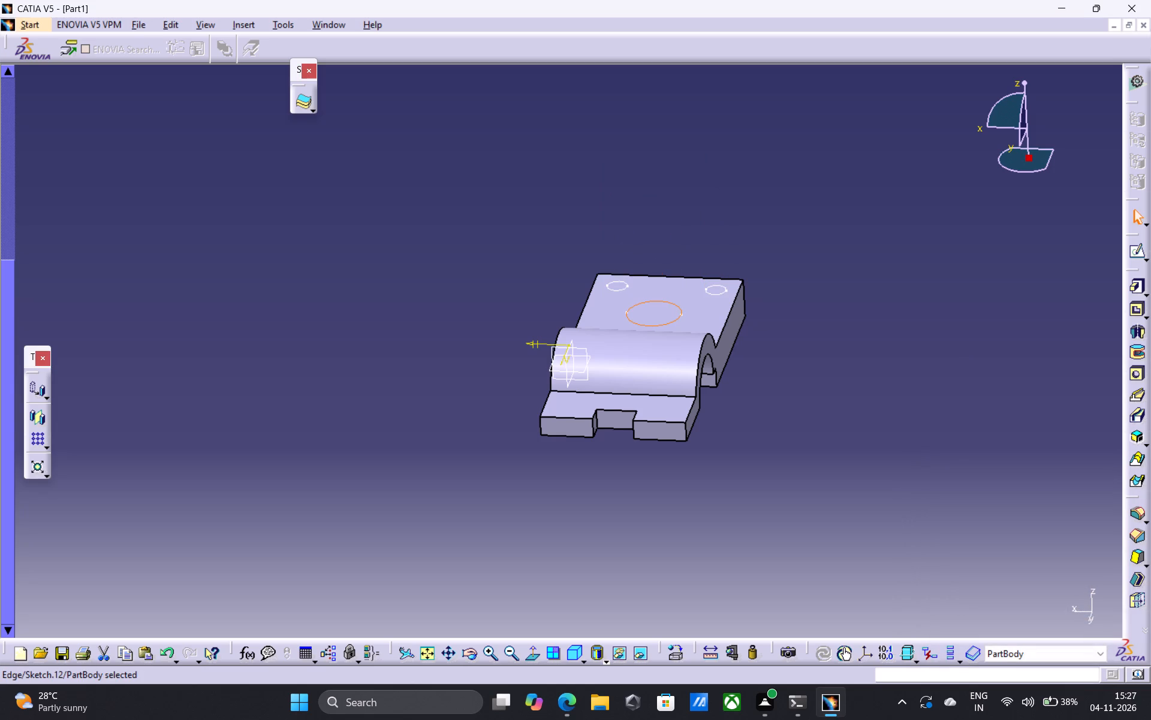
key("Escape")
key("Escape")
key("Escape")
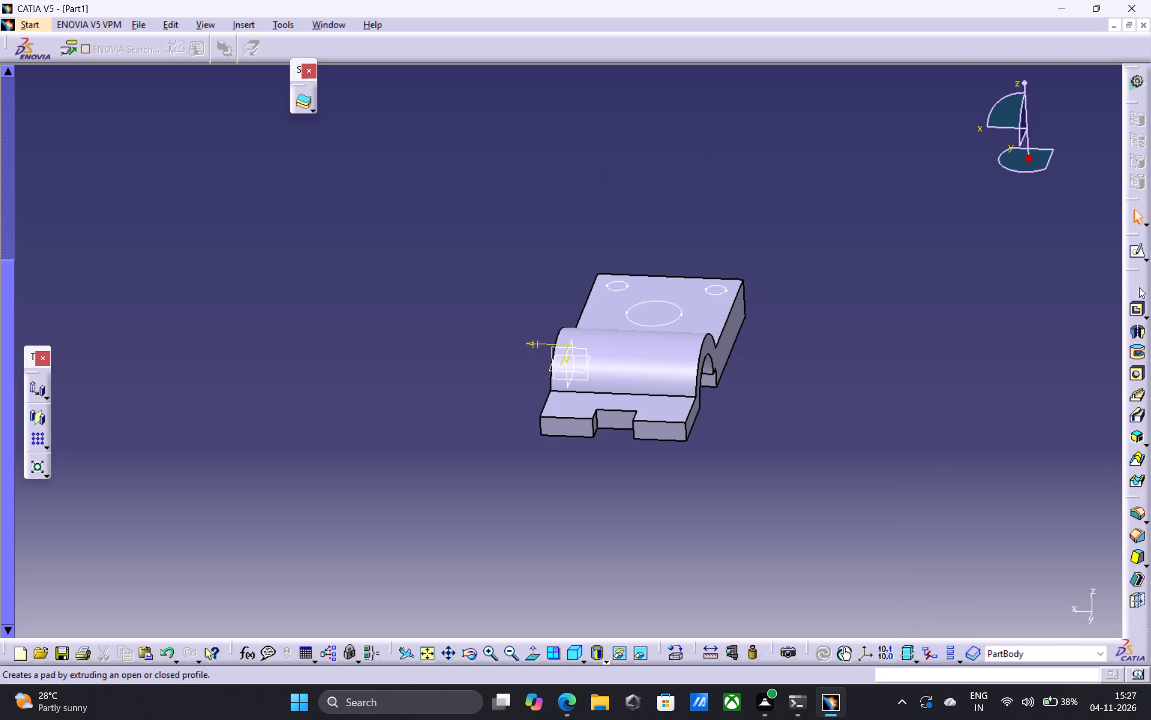
Pad only the large circle of the hole sketch, picked as a sub-element profile, 72 mm up from the thicker section's top face.
left_click(1139, 287)
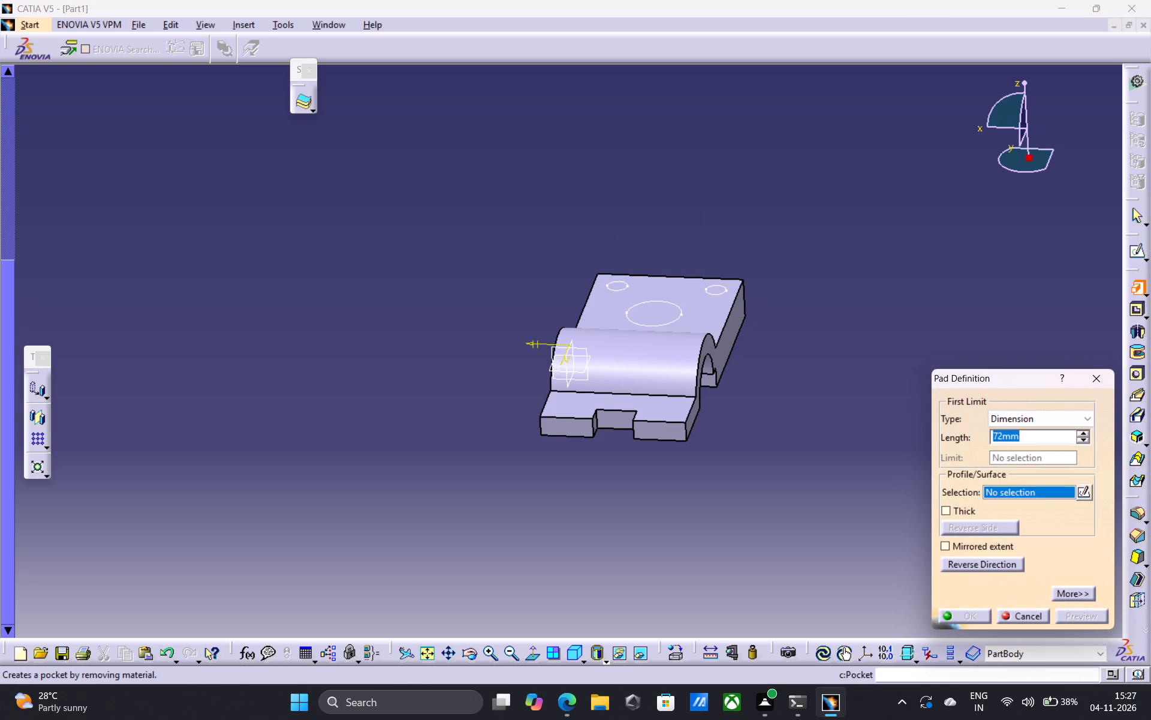
right_click(1025, 488)
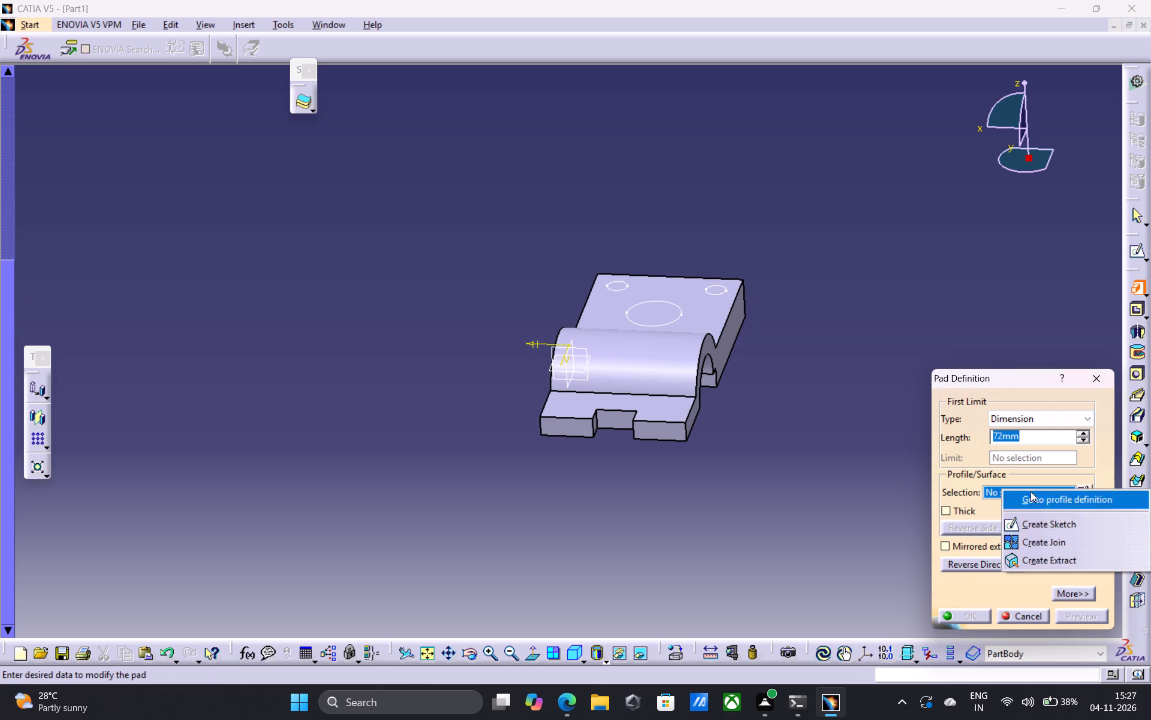
left_click(1050, 500)
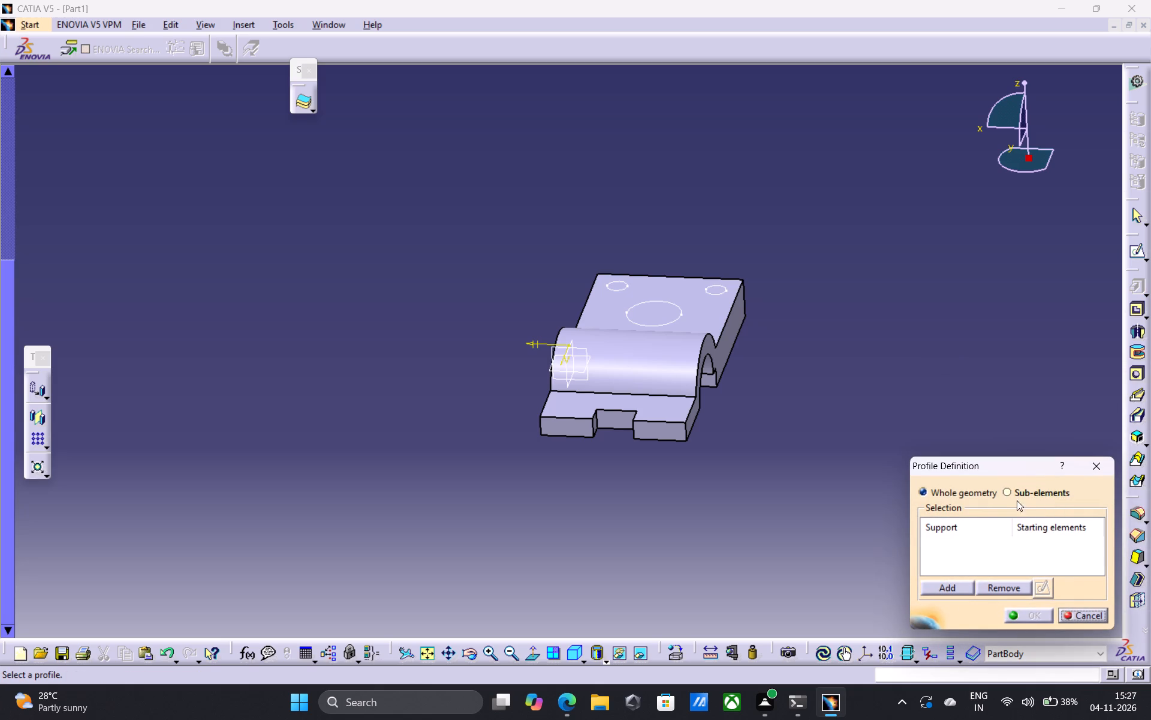
left_click(1010, 493)
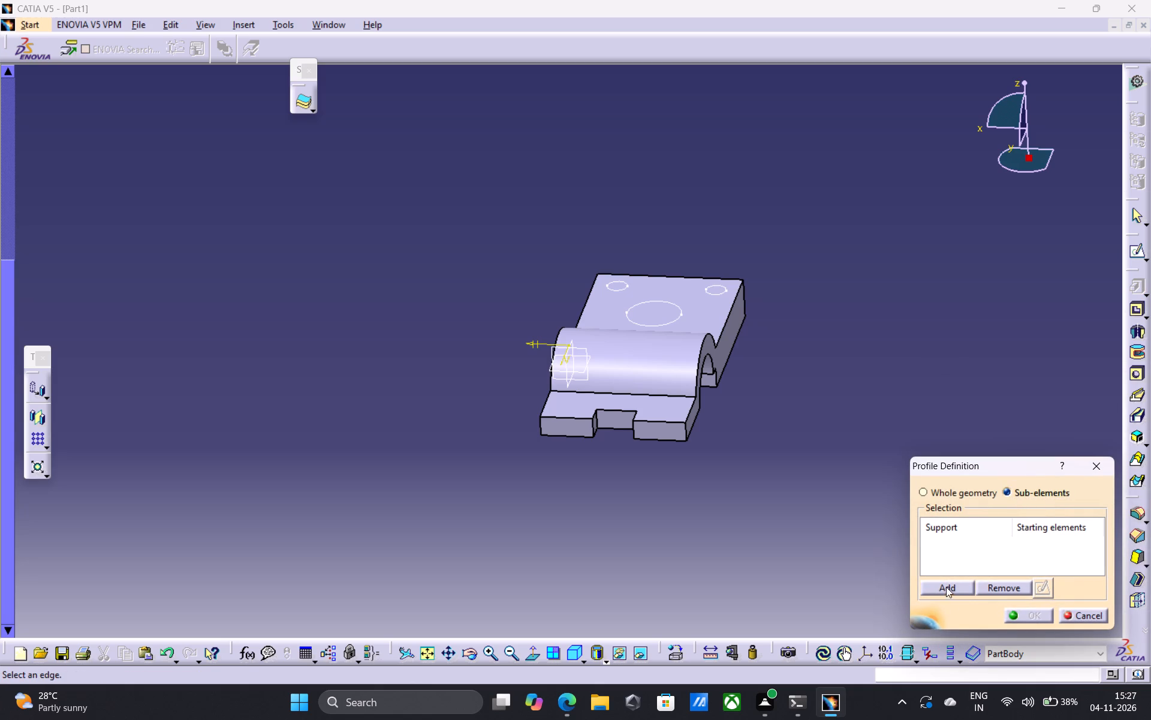
left_click(673, 322)
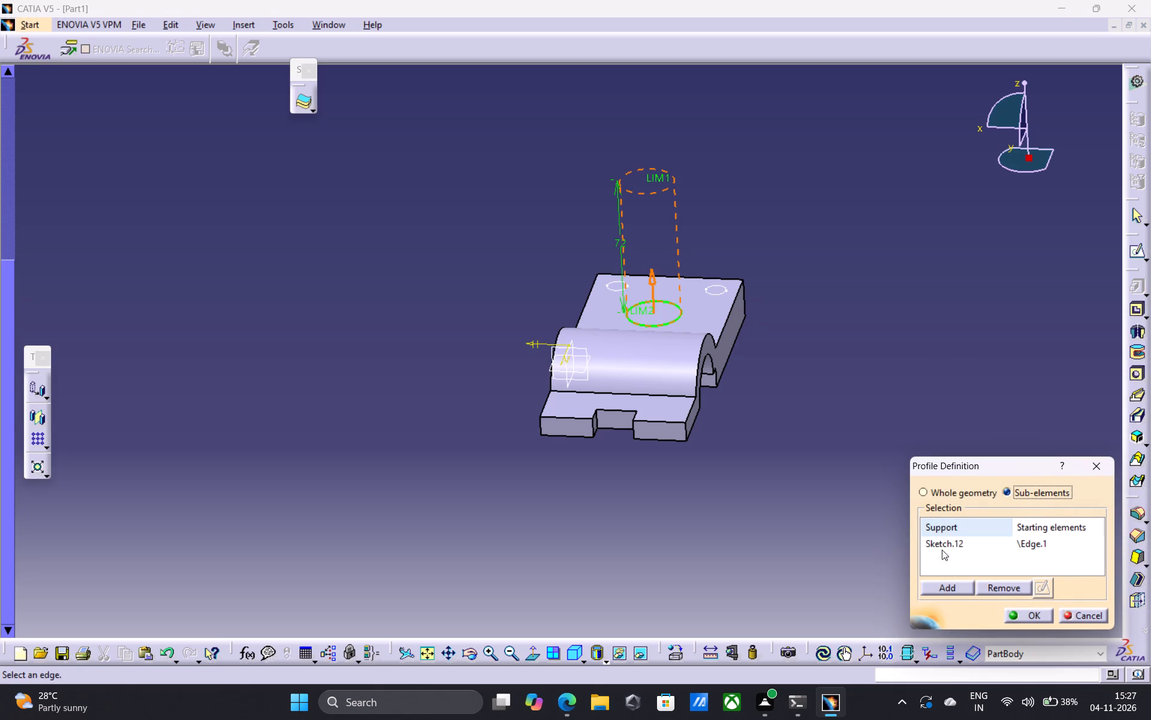
left_click(953, 587)
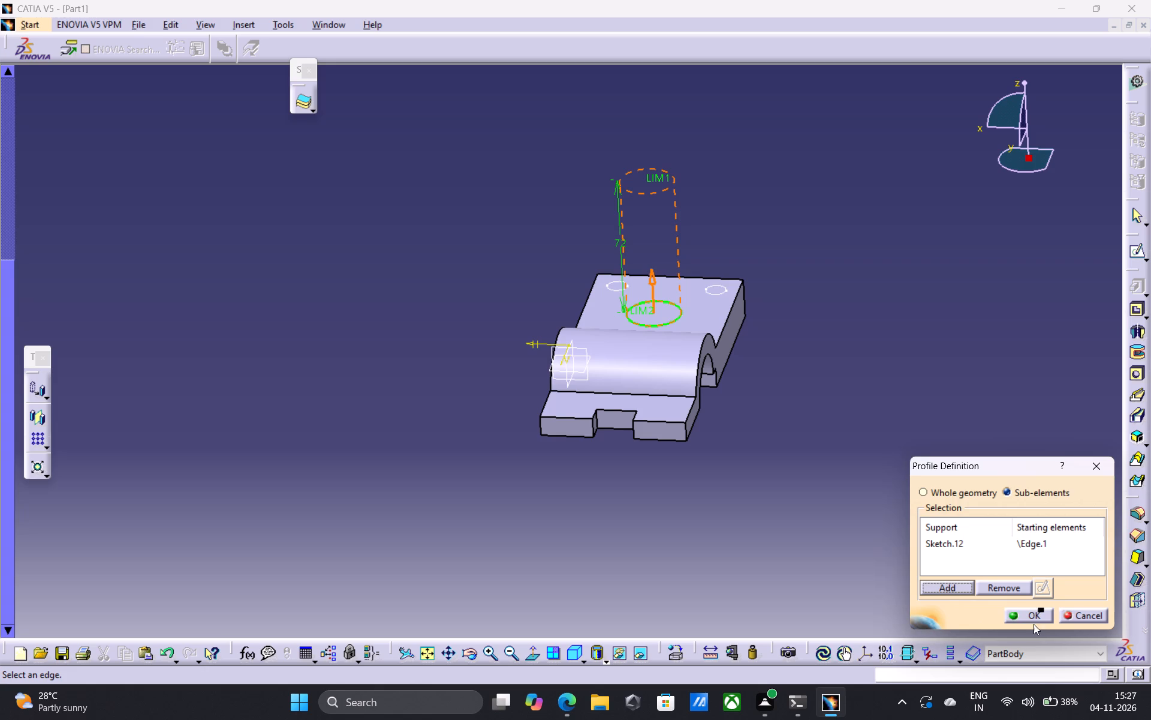
left_click(1029, 617)
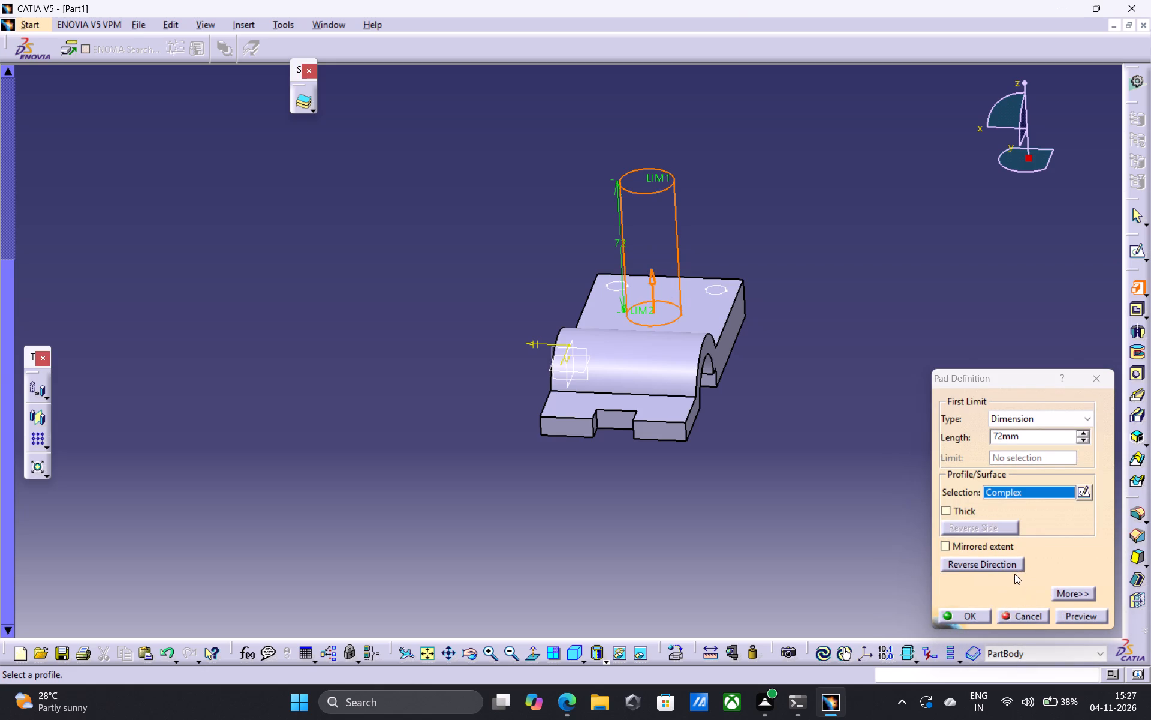
left_click(965, 616)
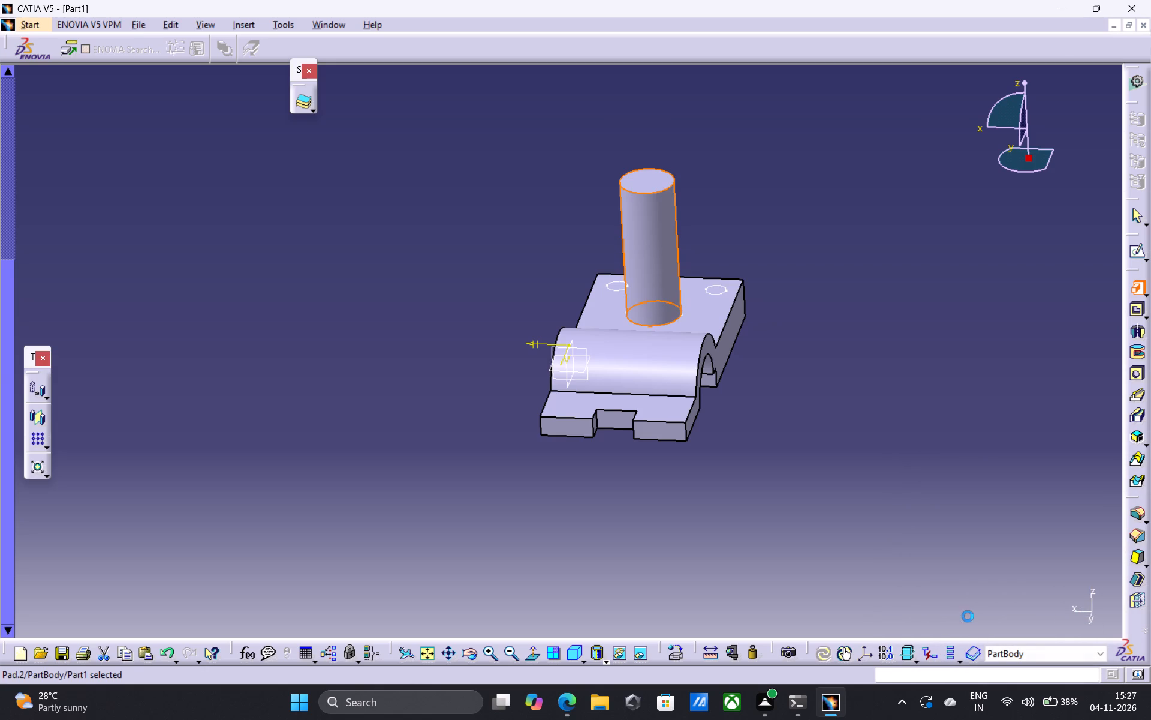
Pocket the circles of the hole sketch 72 mm deep into the thicker section, with the profile definition switched to sub-elements.
left_click(719, 293)
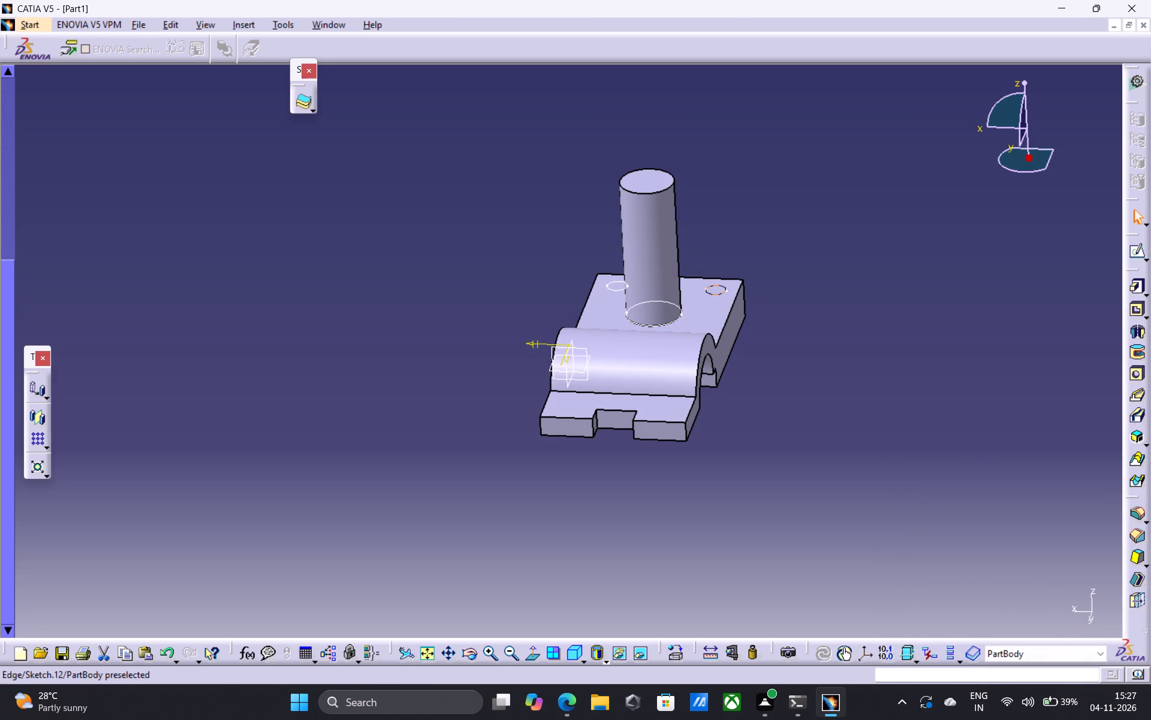
left_click(1137, 314)
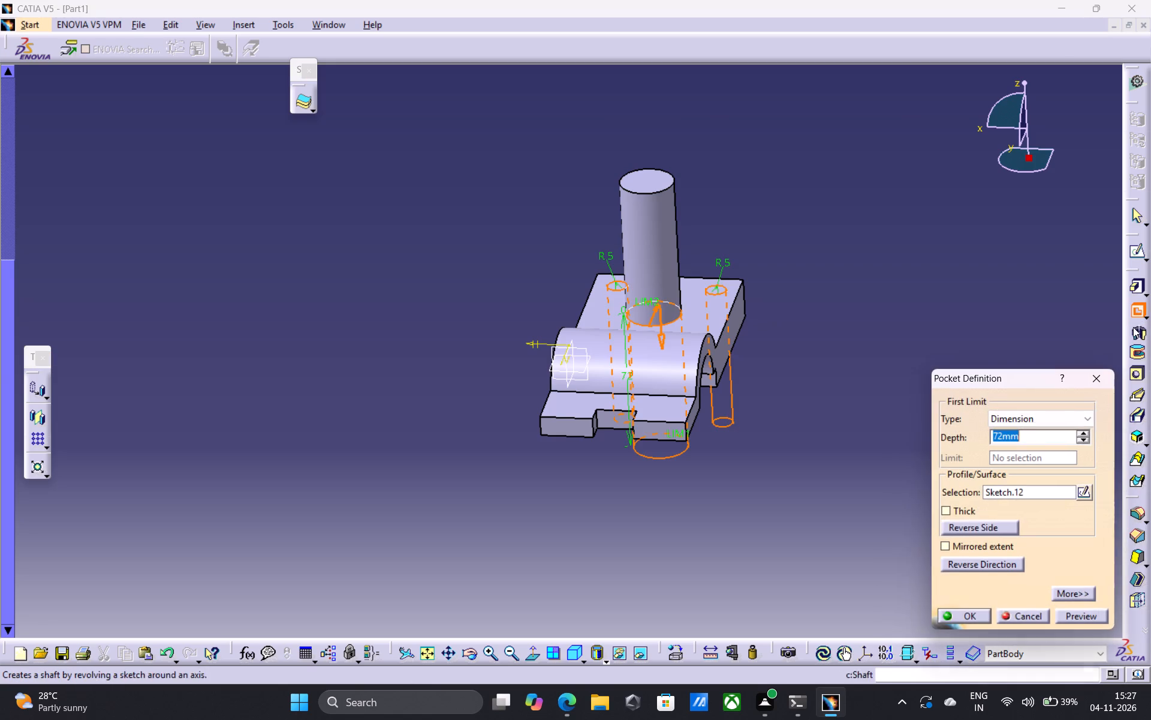
right_click(1037, 488)
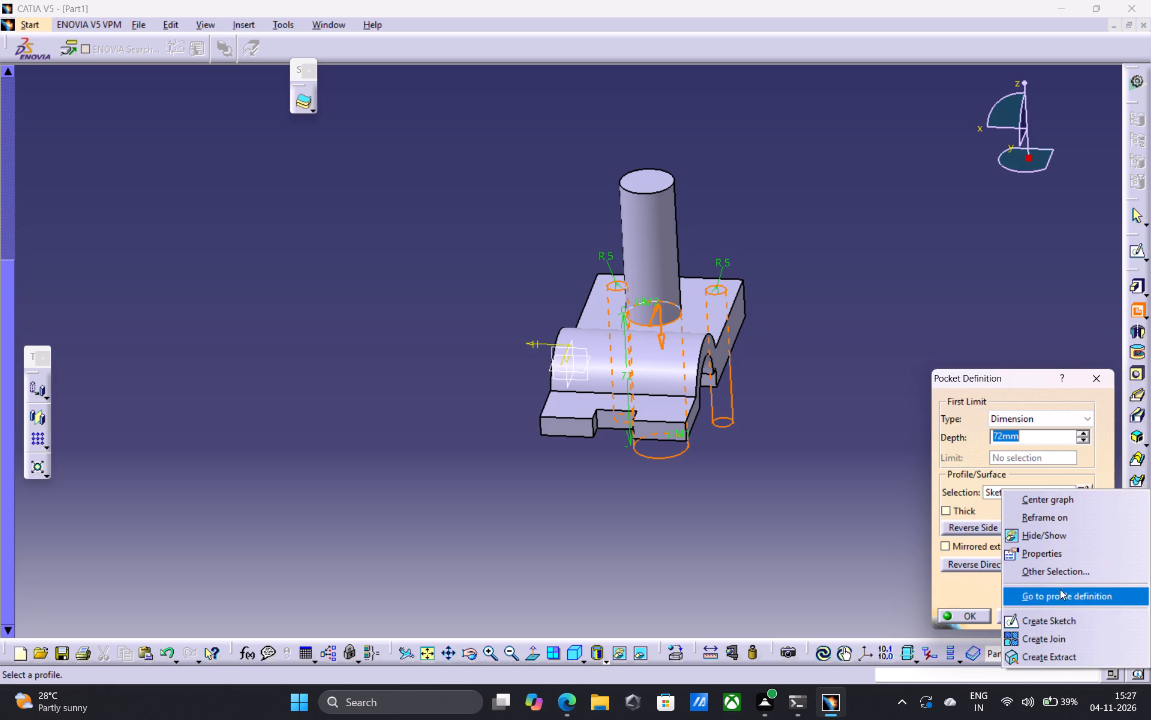
left_click(1062, 591)
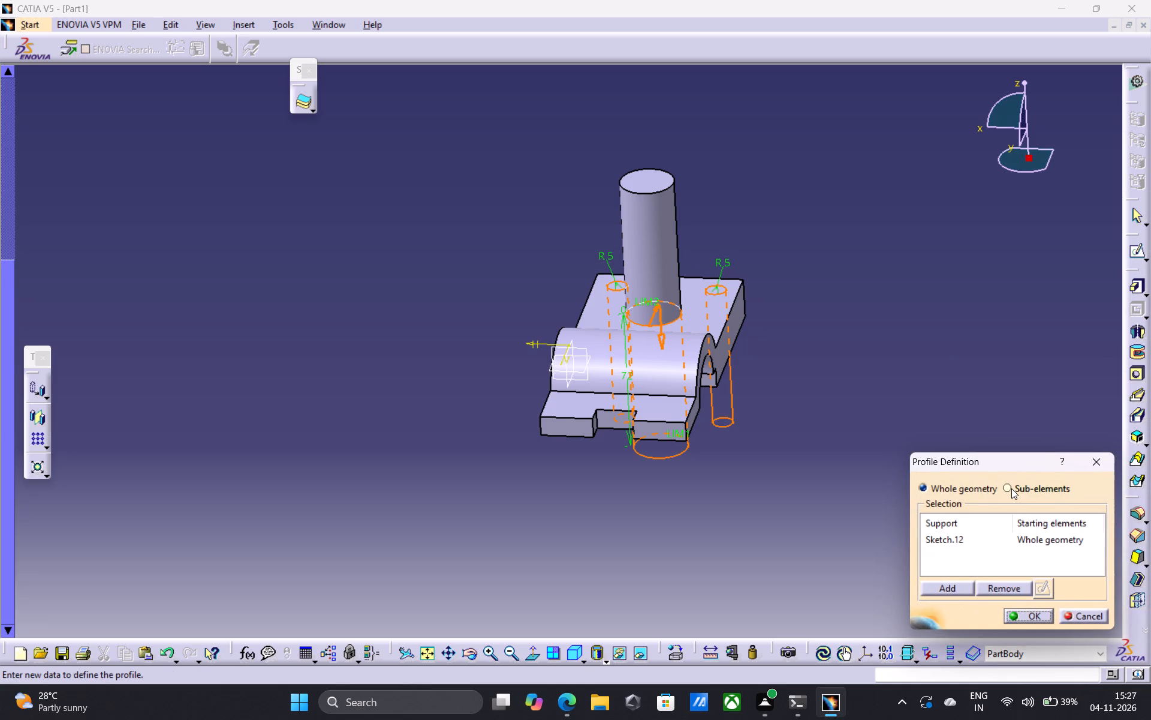
left_click(1011, 488)
left_click(1031, 617)
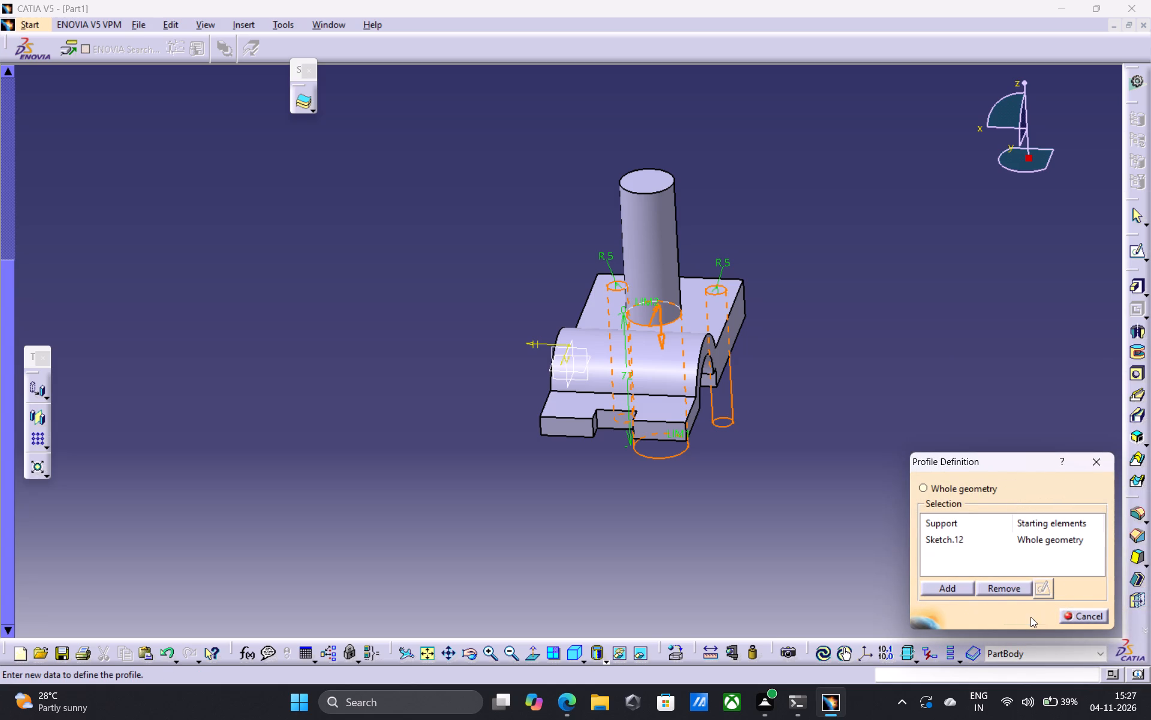
left_click(975, 613)
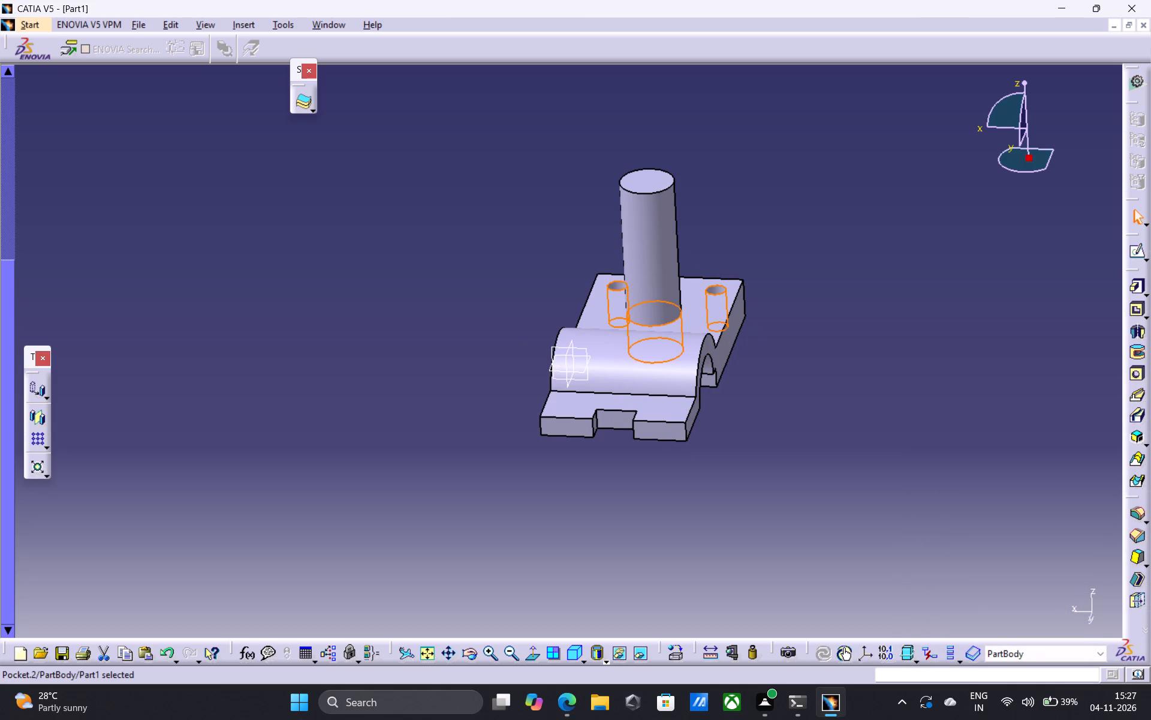
Examine the cut holes, the cylindrical boss and the arch of the part from above, below and the side.
left_click(483, 648)
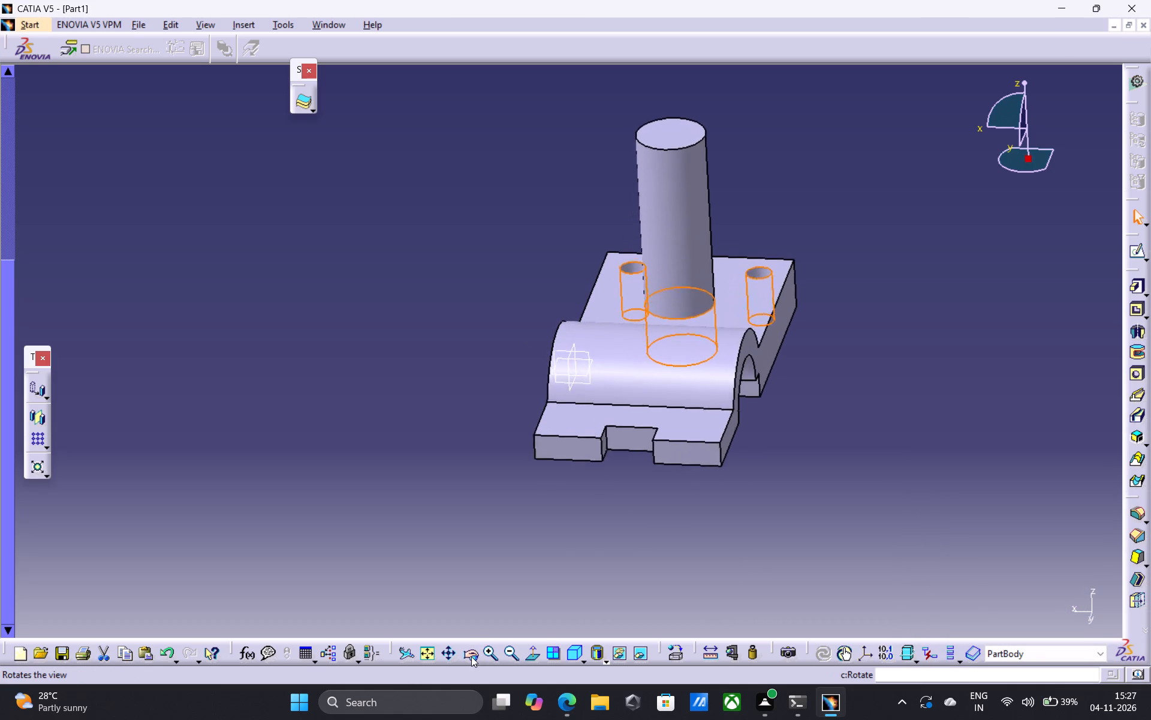
left_click(471, 655)
left_click_drag(728, 455, 600, 415)
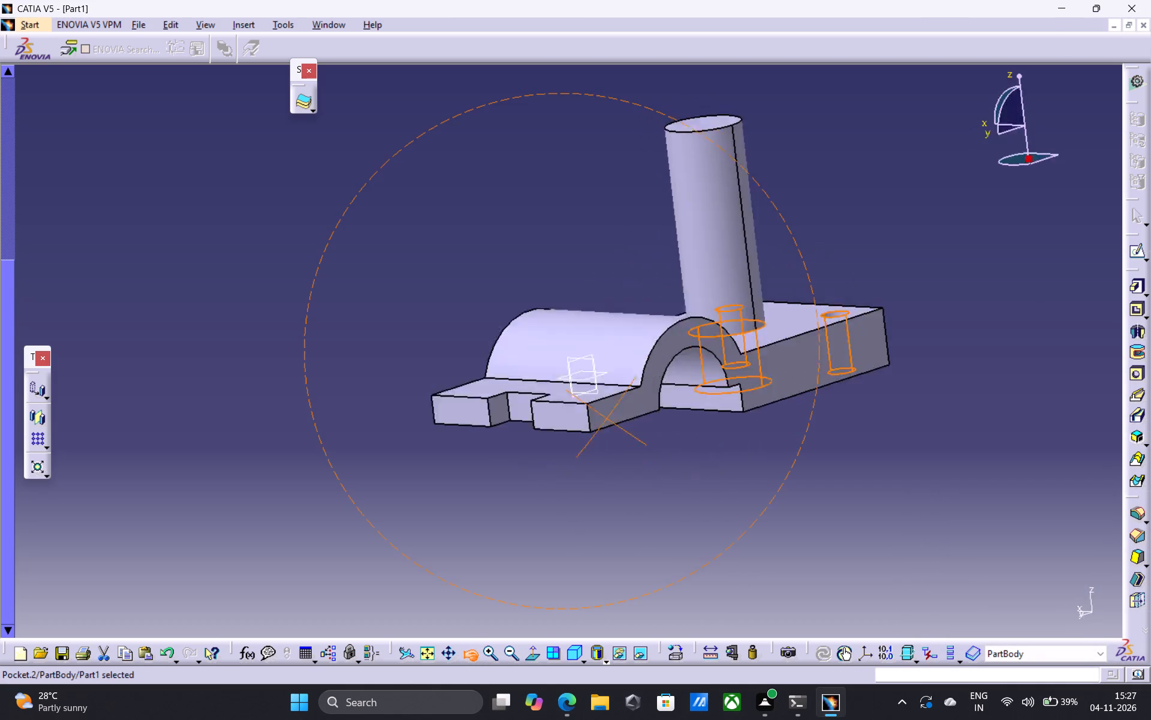
left_click_drag(600, 415, 882, 500)
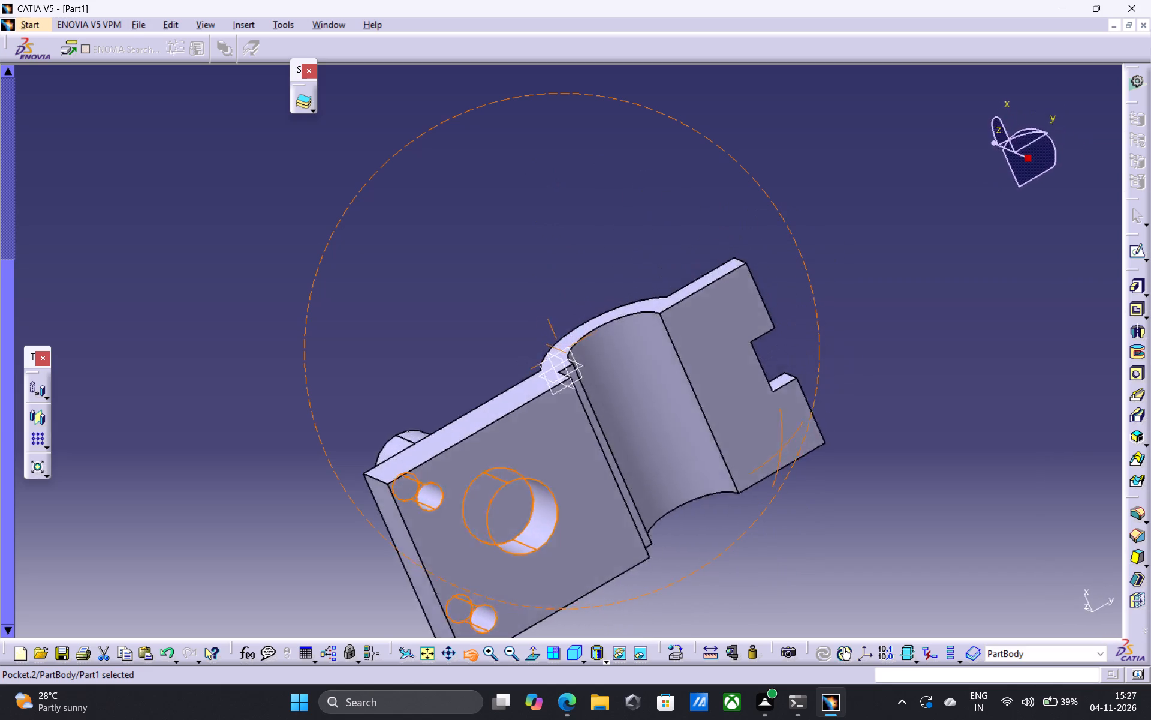
left_click_drag(882, 500, 329, 525)
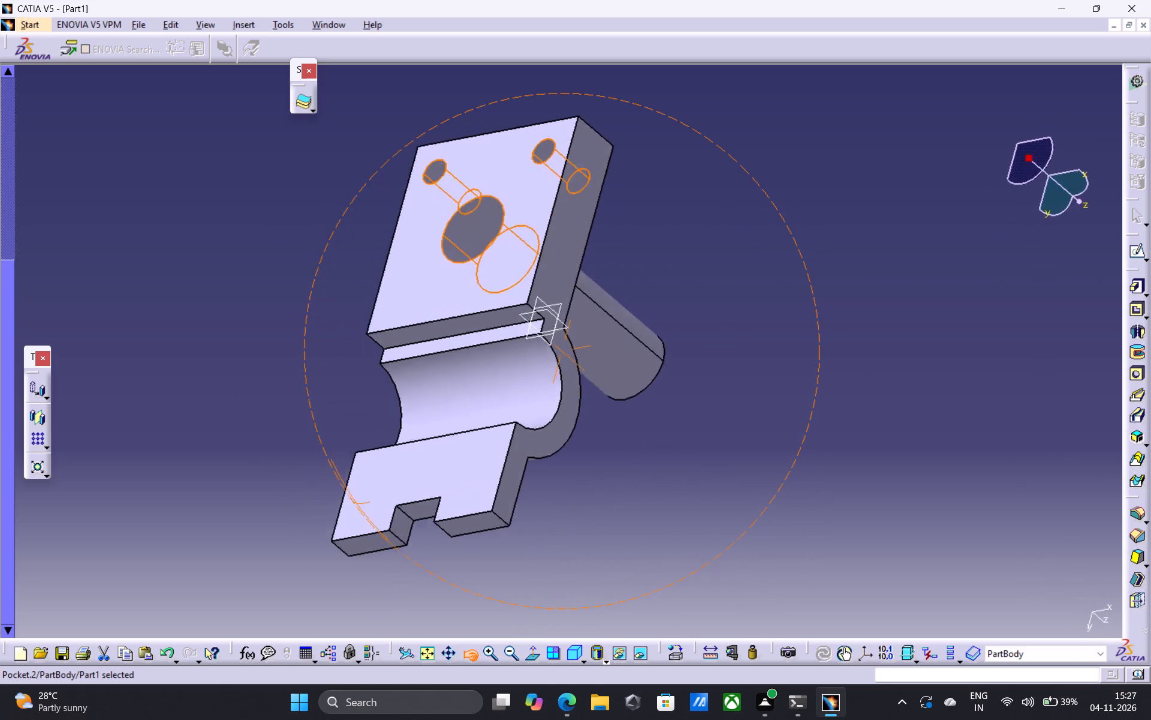
left_click_drag(329, 525, 855, 512)
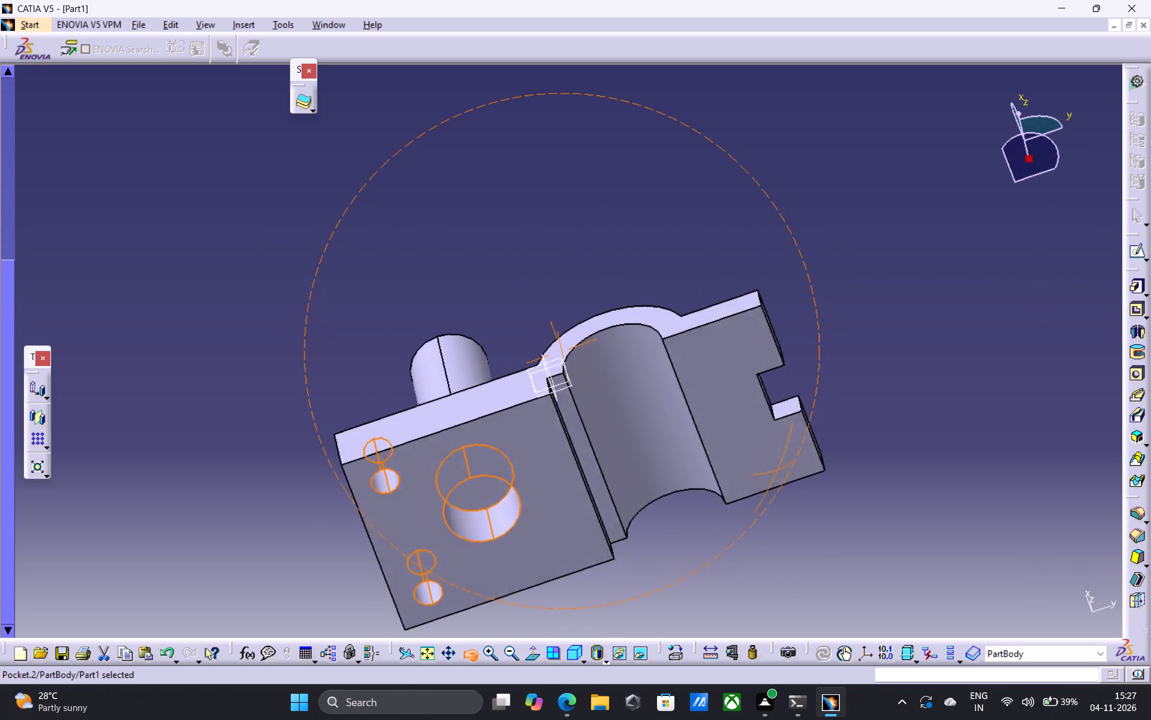
left_click_drag(855, 512, 606, 340)
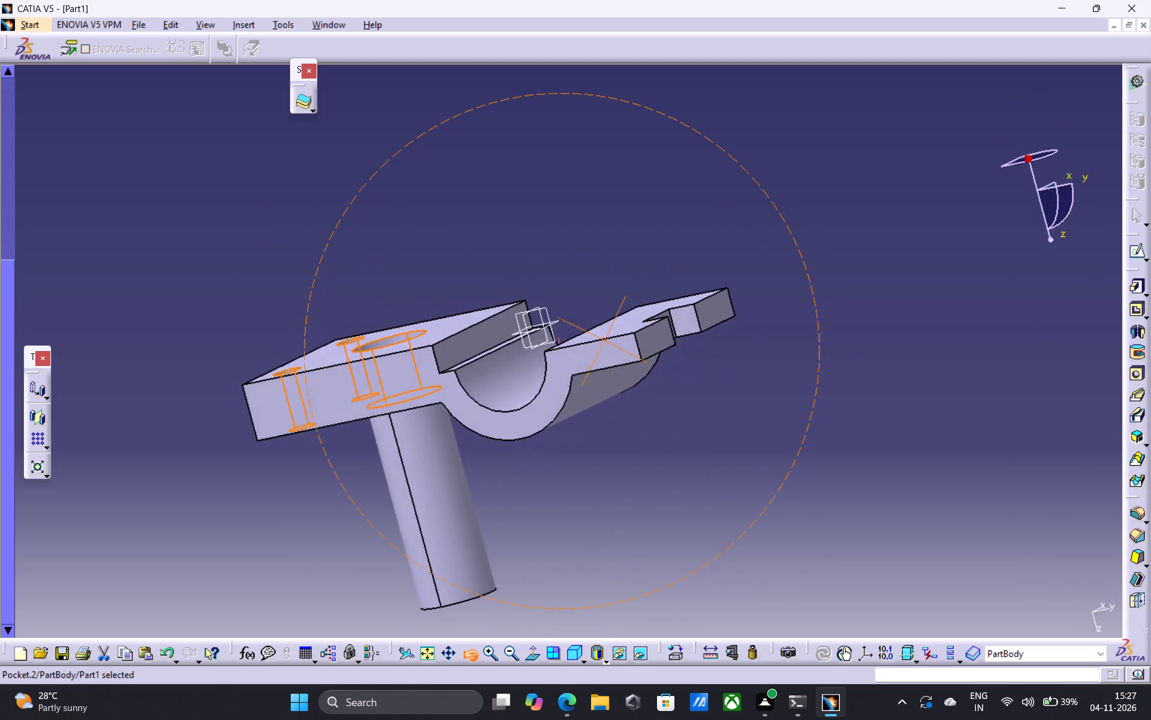
left_click_drag(606, 340, 396, 469)
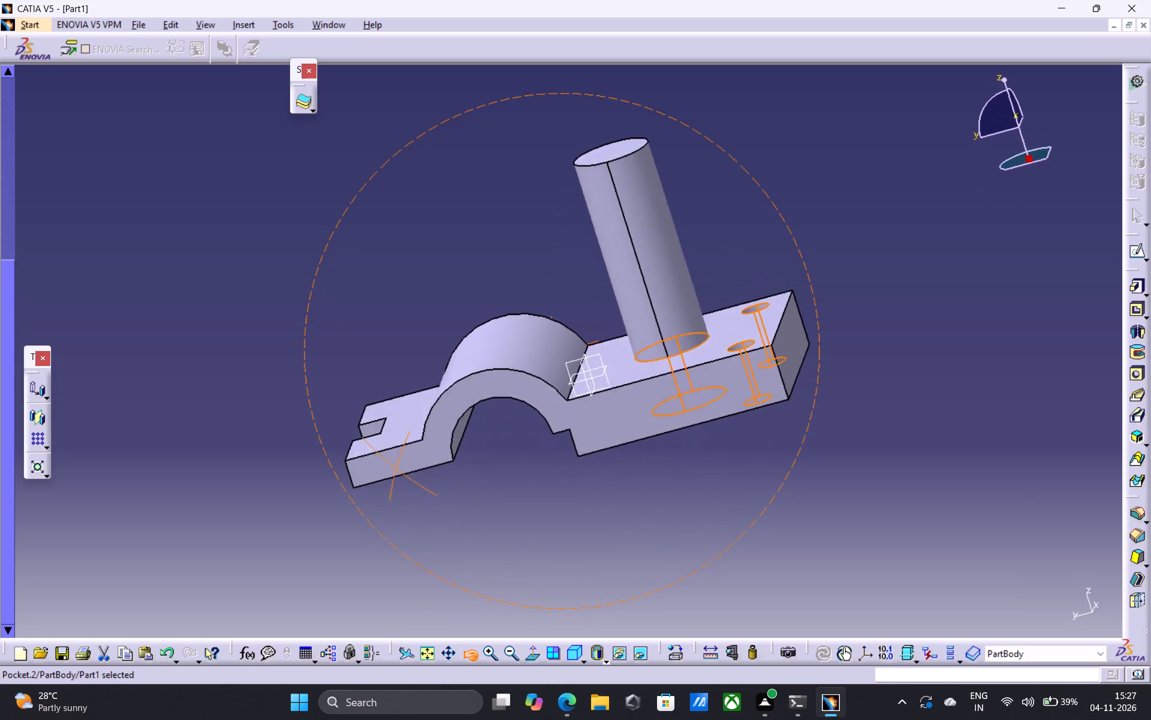
left_click_drag(396, 469, 513, 432)
left_click_drag(473, 653, 470, 647)
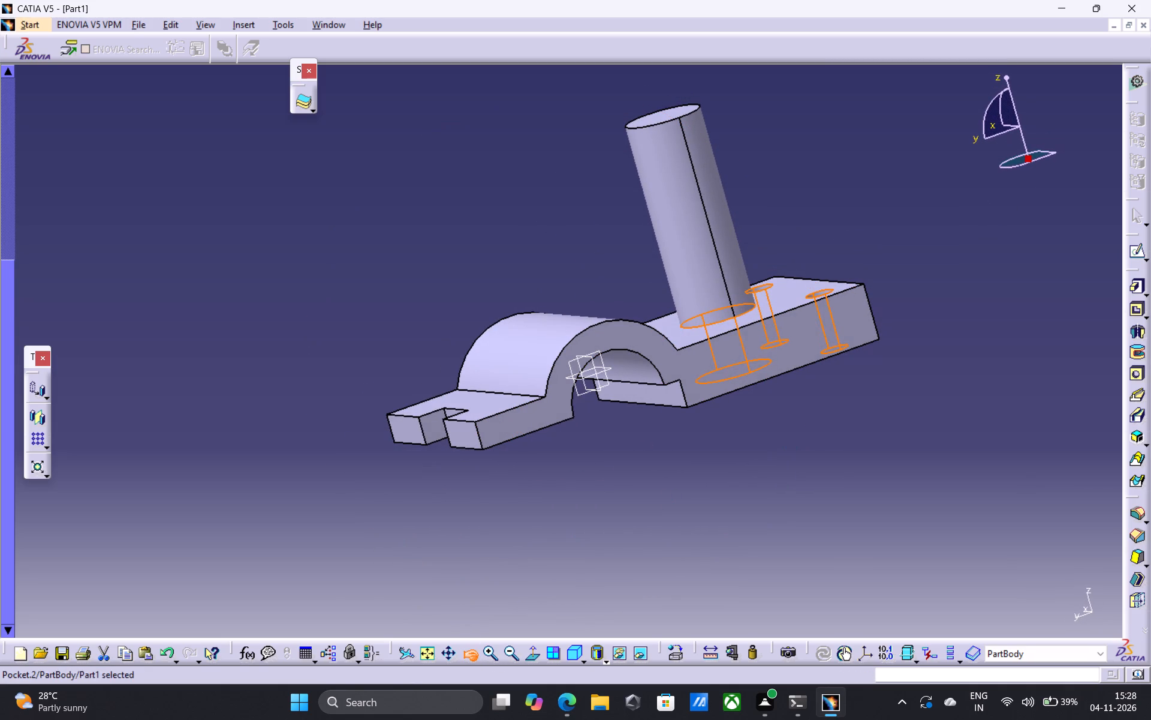
left_click_drag(859, 335, 169, 331)
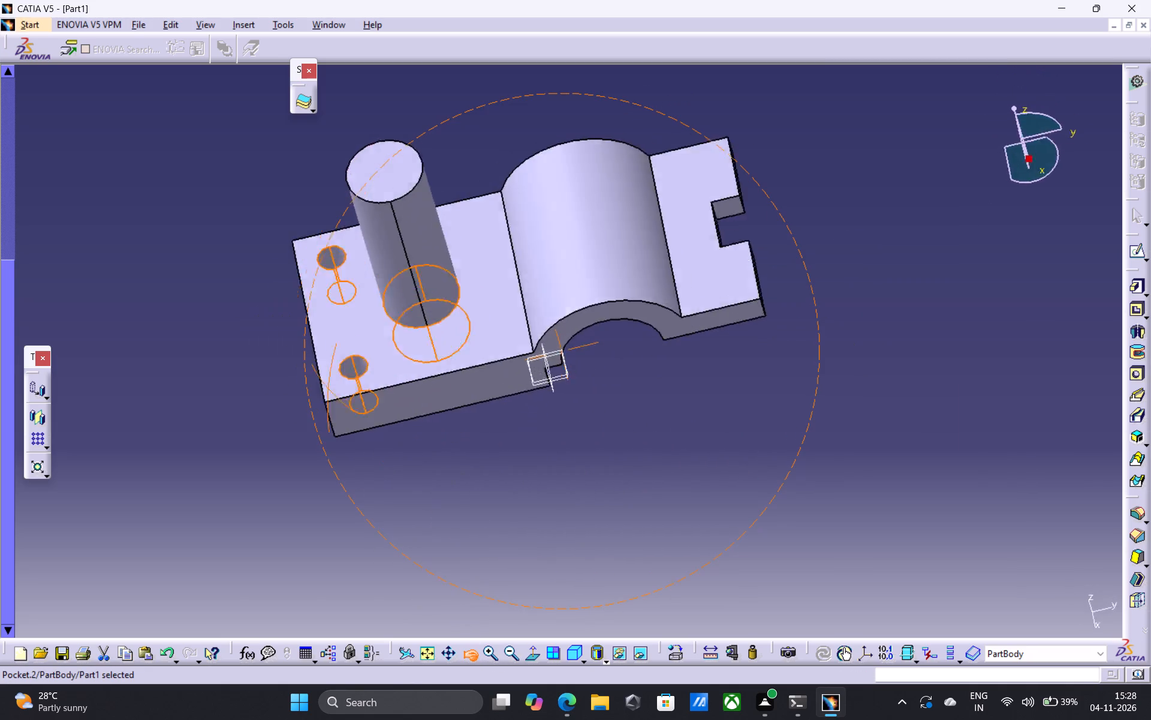
left_click_drag(169, 331, 676, 496)
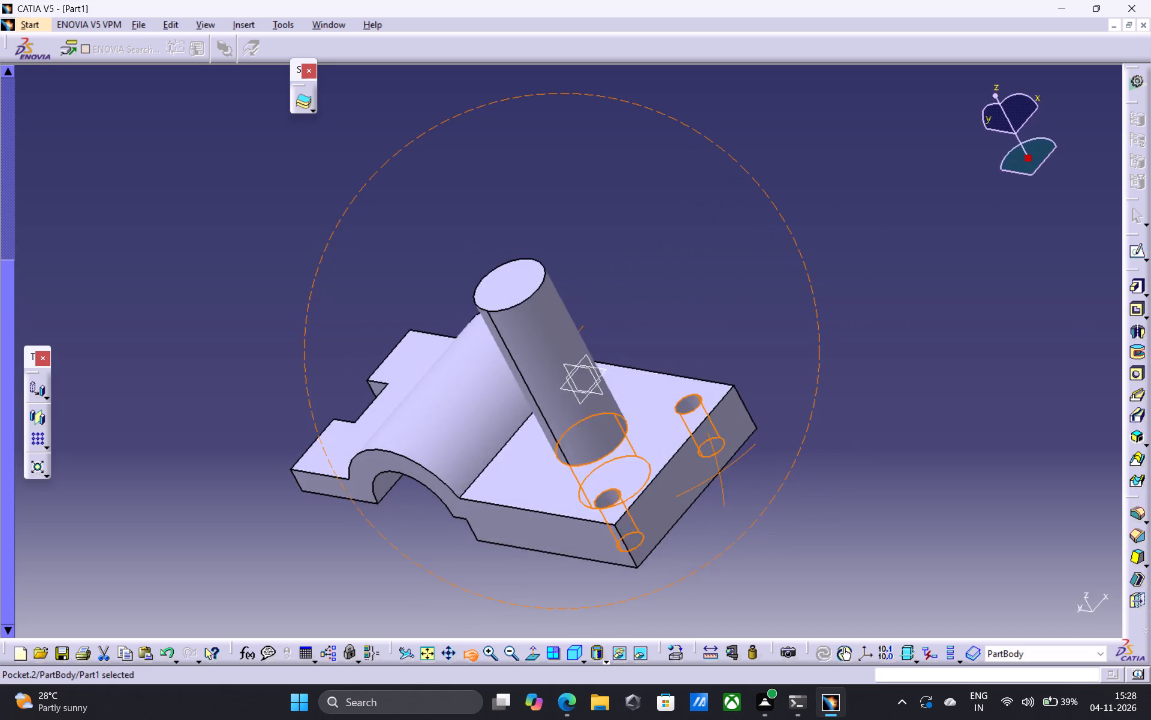
left_click_drag(676, 496, 737, 418)
key("Escape")
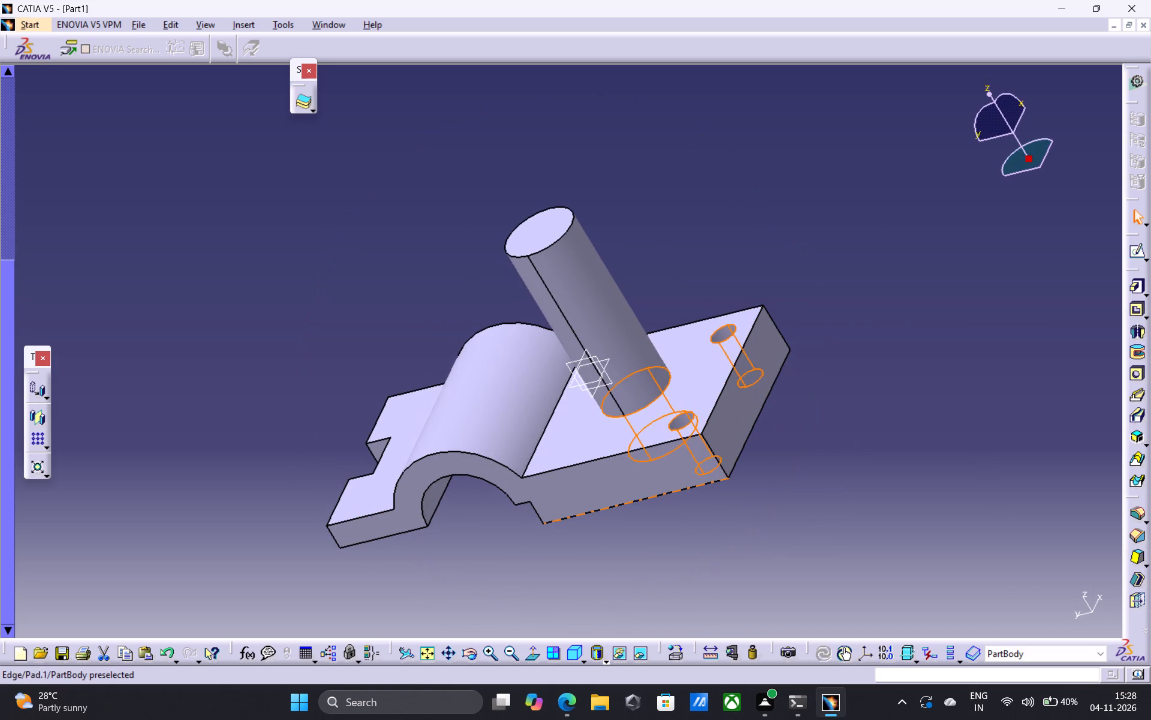
key("Escape")
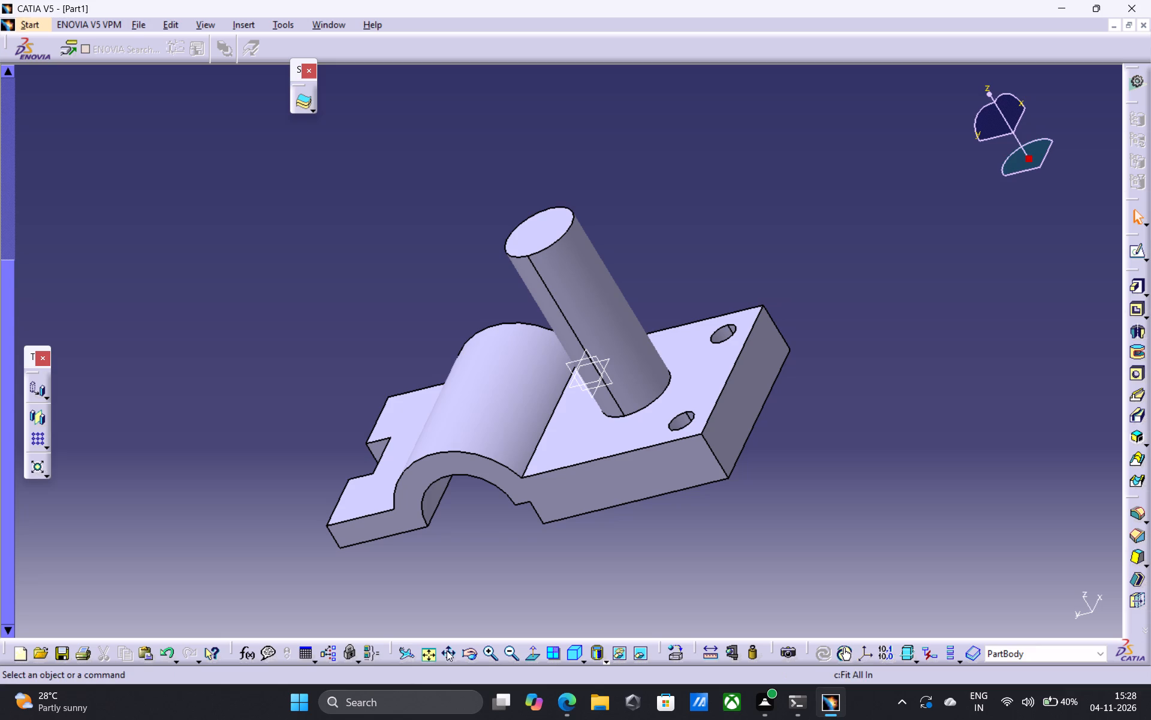
left_click(472, 656)
left_click_drag(376, 532, 385, 497)
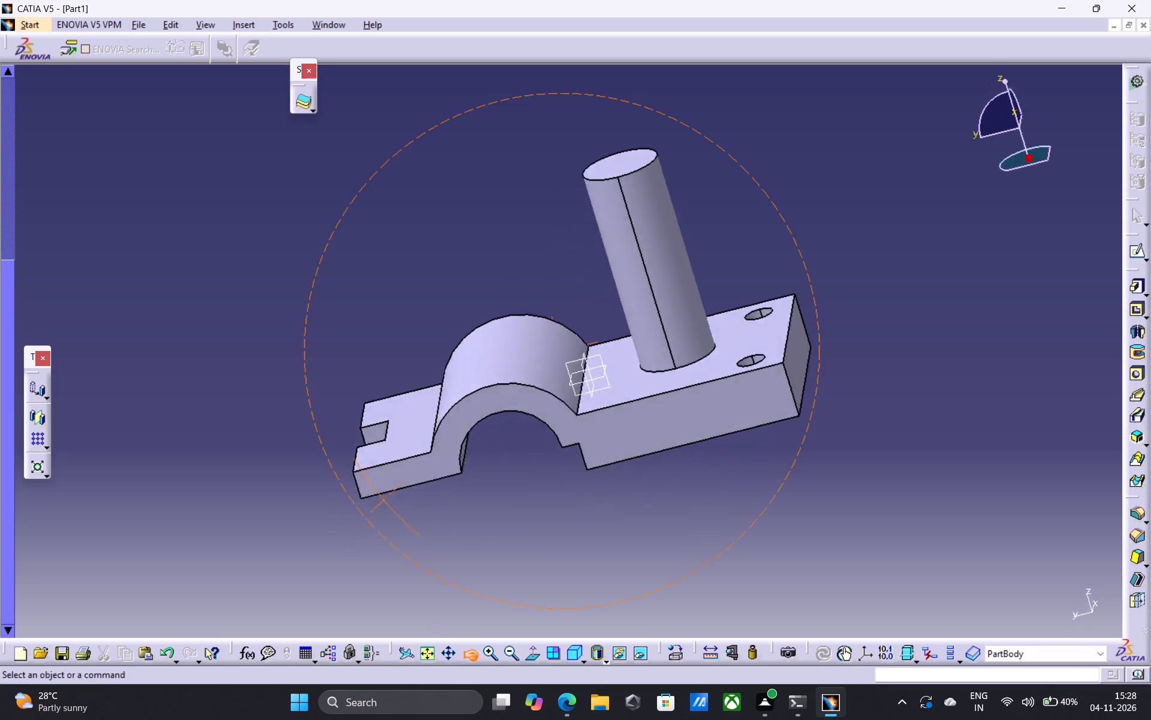
left_click_drag(385, 497, 364, 400)
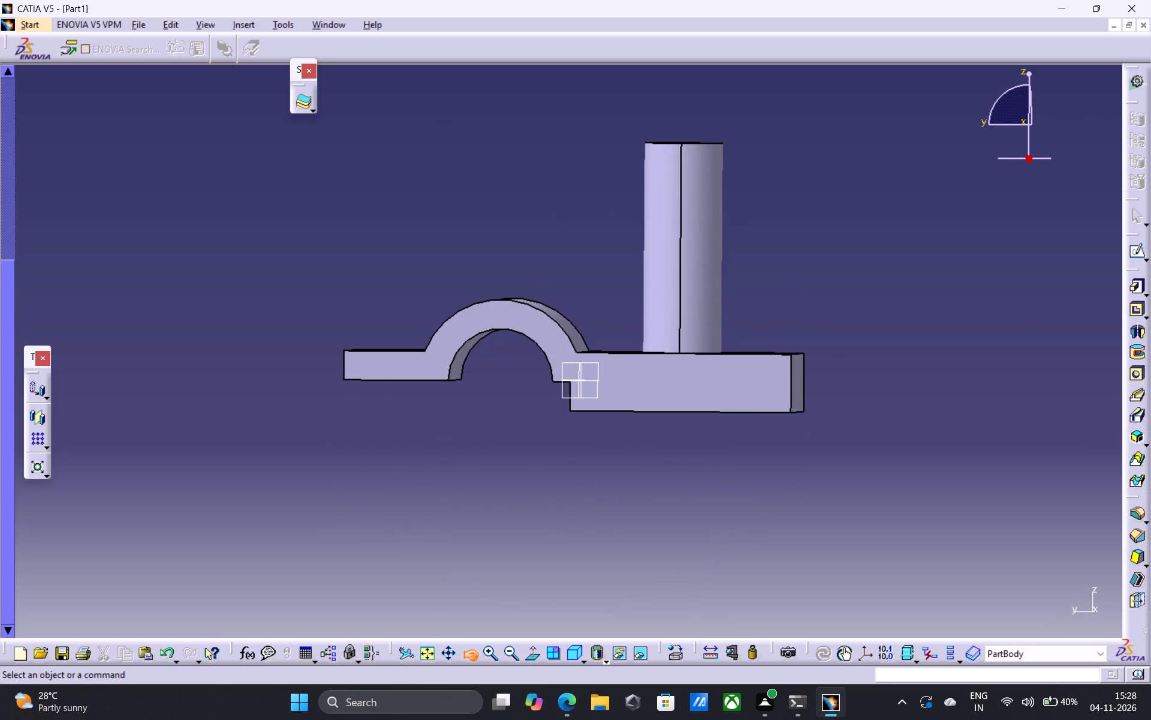
Sketch two circles of radius about 4.15 mm on the thinner section's top face, level with each other on either side of the notch.
left_click(466, 656)
left_click_drag(391, 371, 673, 518)
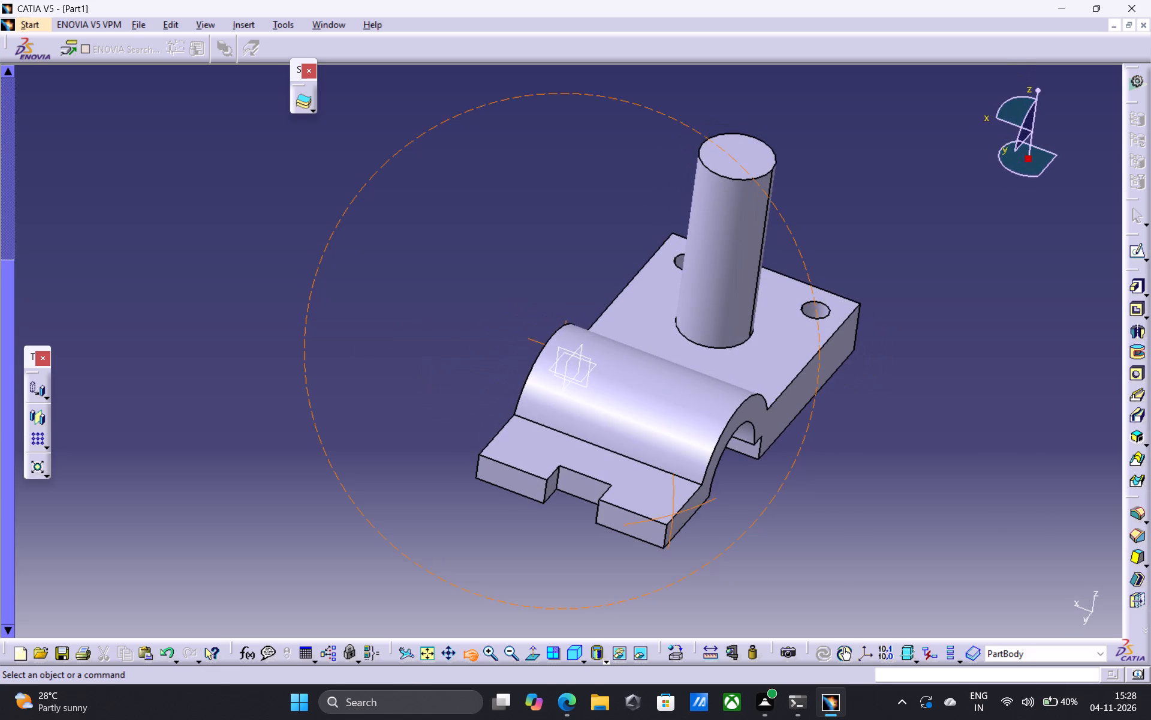
left_click_drag(673, 518, 701, 538)
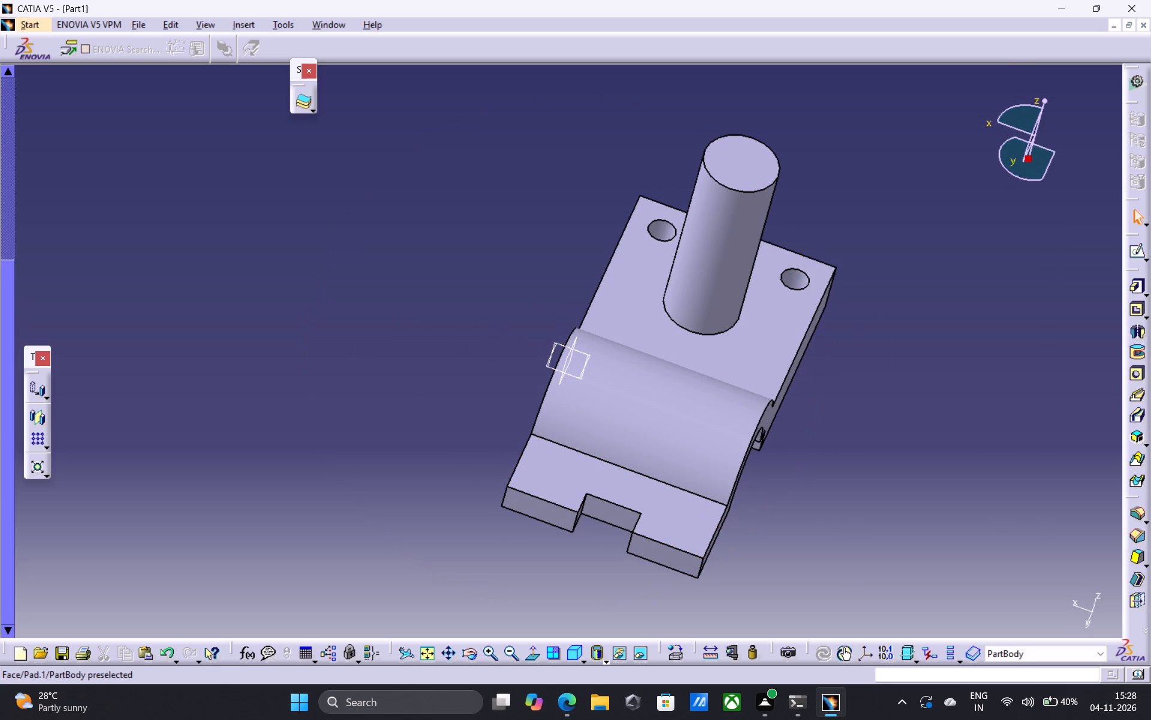
left_click(546, 478)
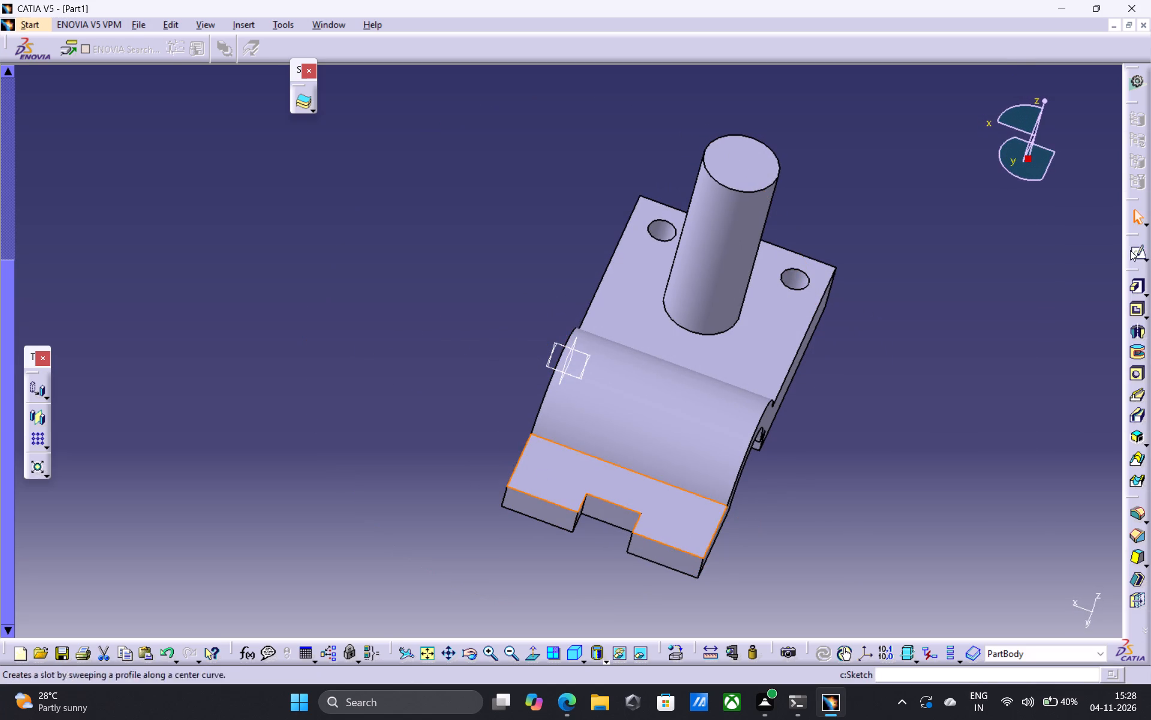
left_click(1130, 250)
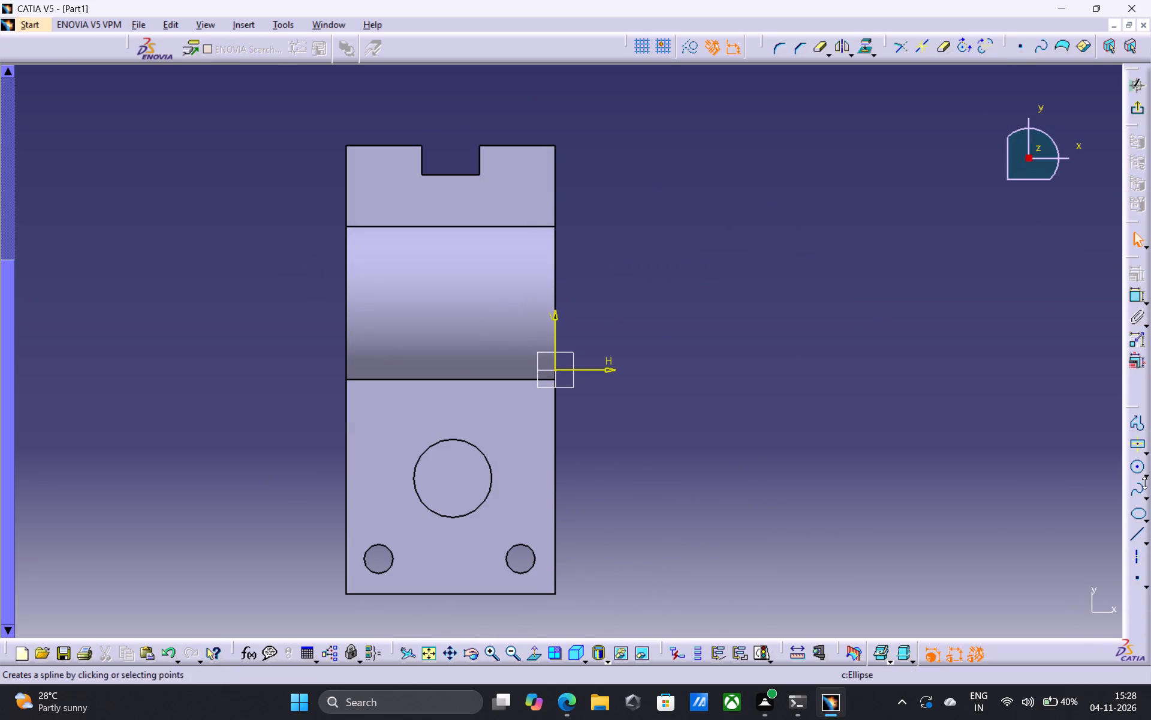
left_click(1137, 467)
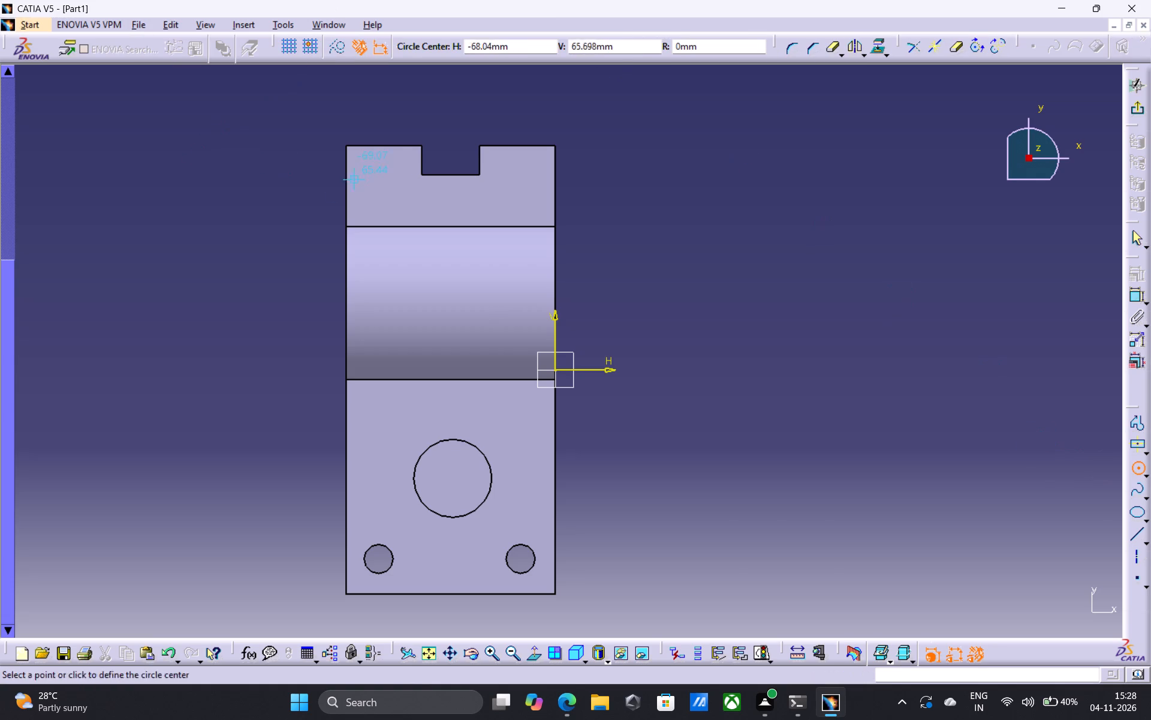
left_click(378, 184)
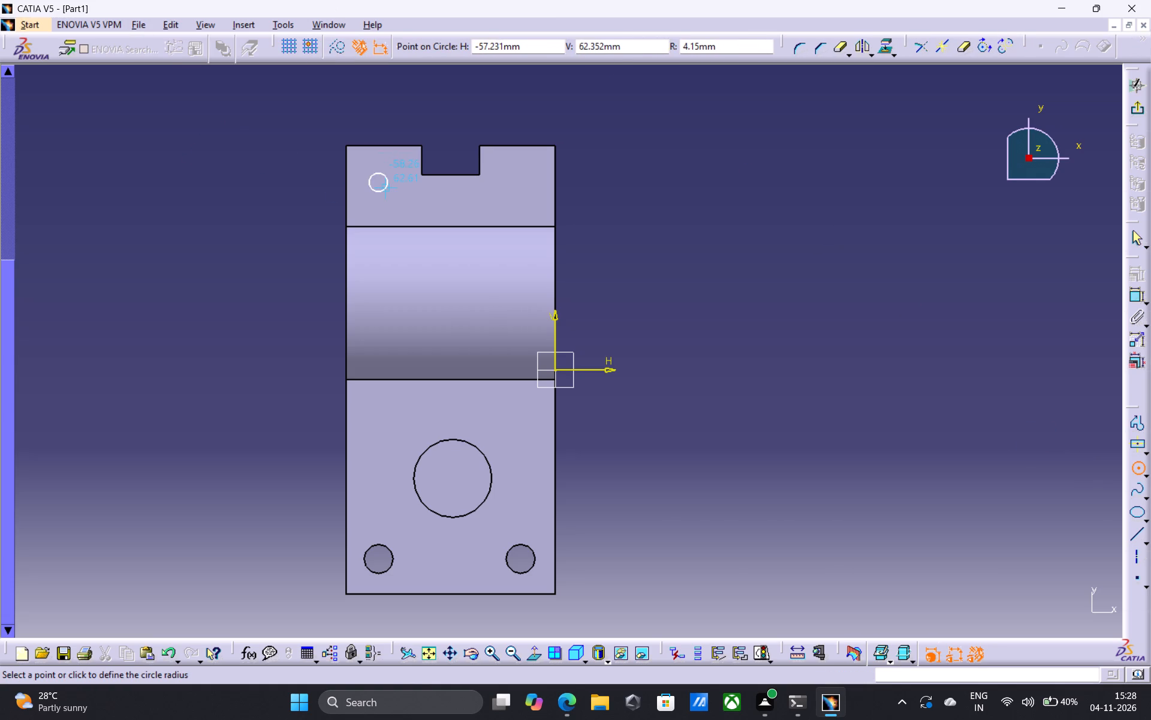
left_click(390, 188)
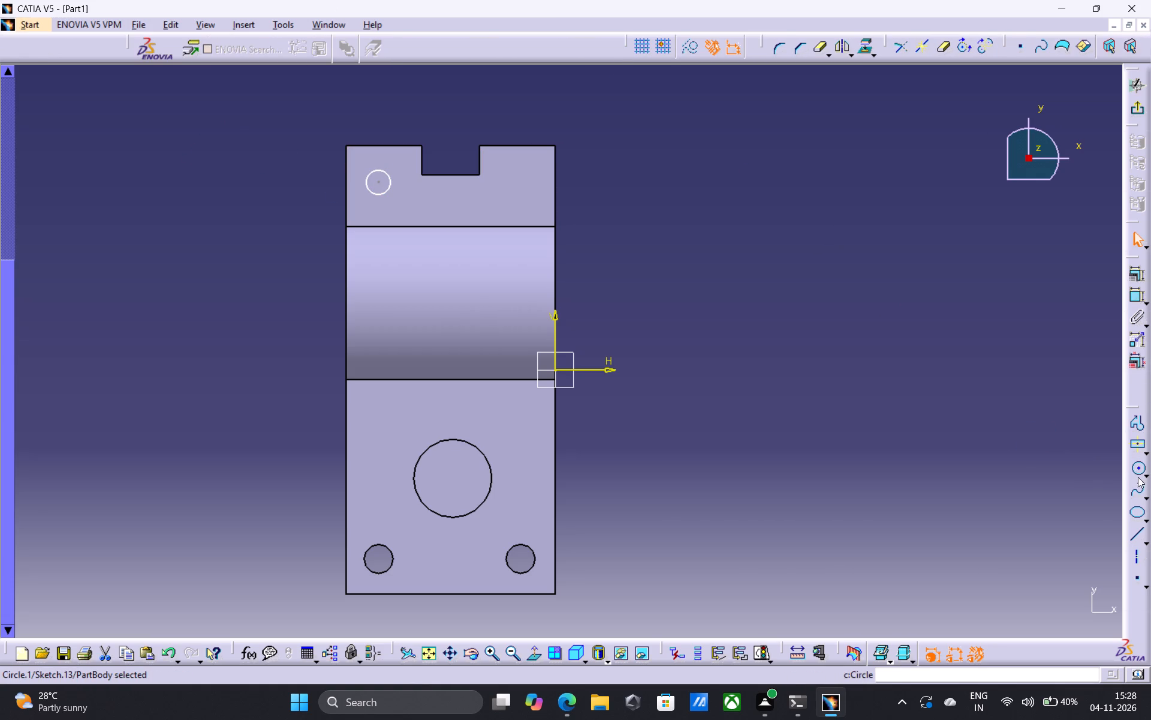
left_click(1137, 472)
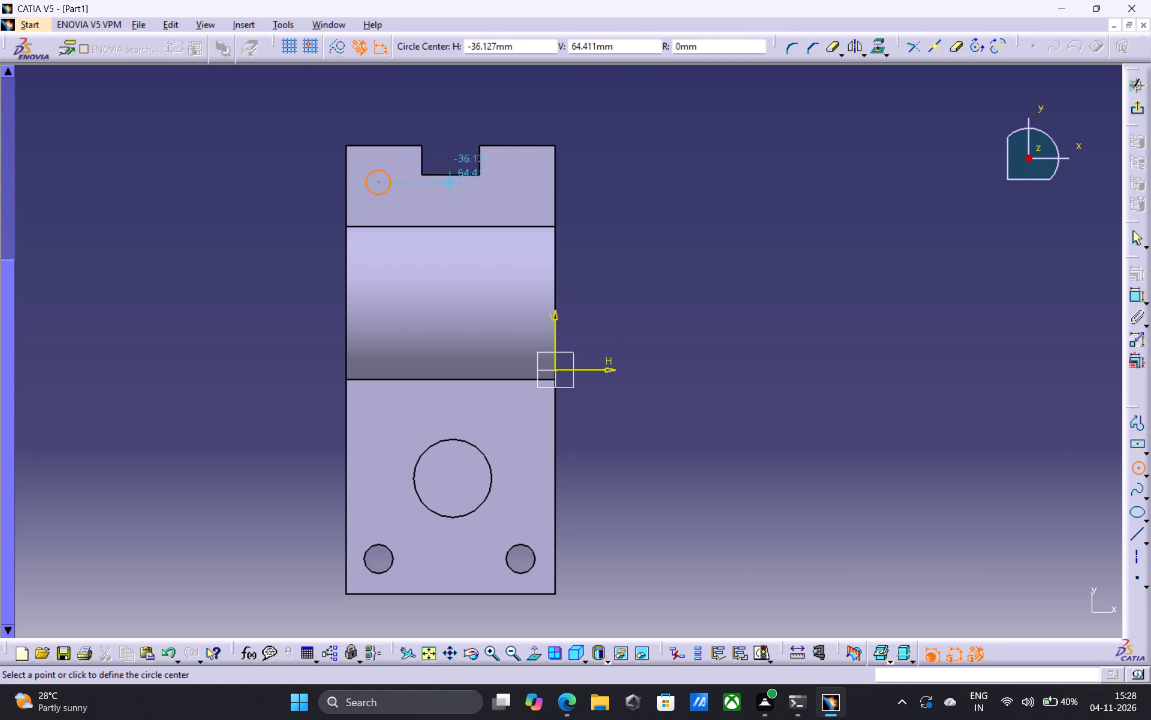
left_click(520, 182)
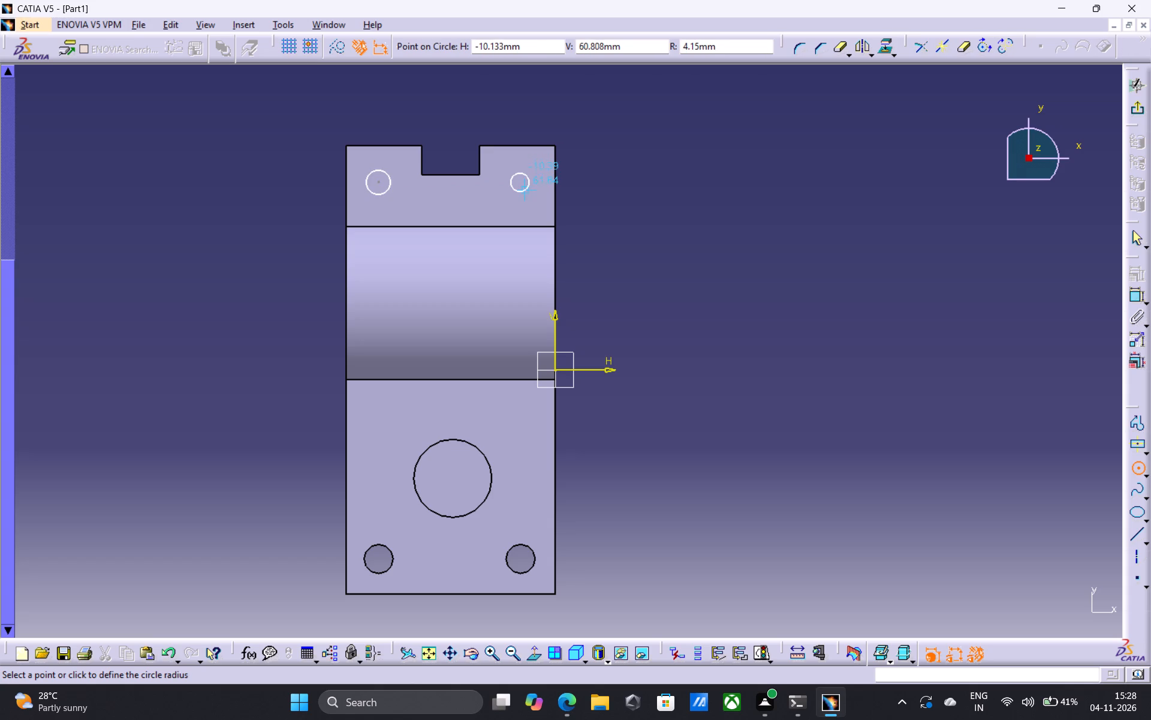
left_click(526, 192)
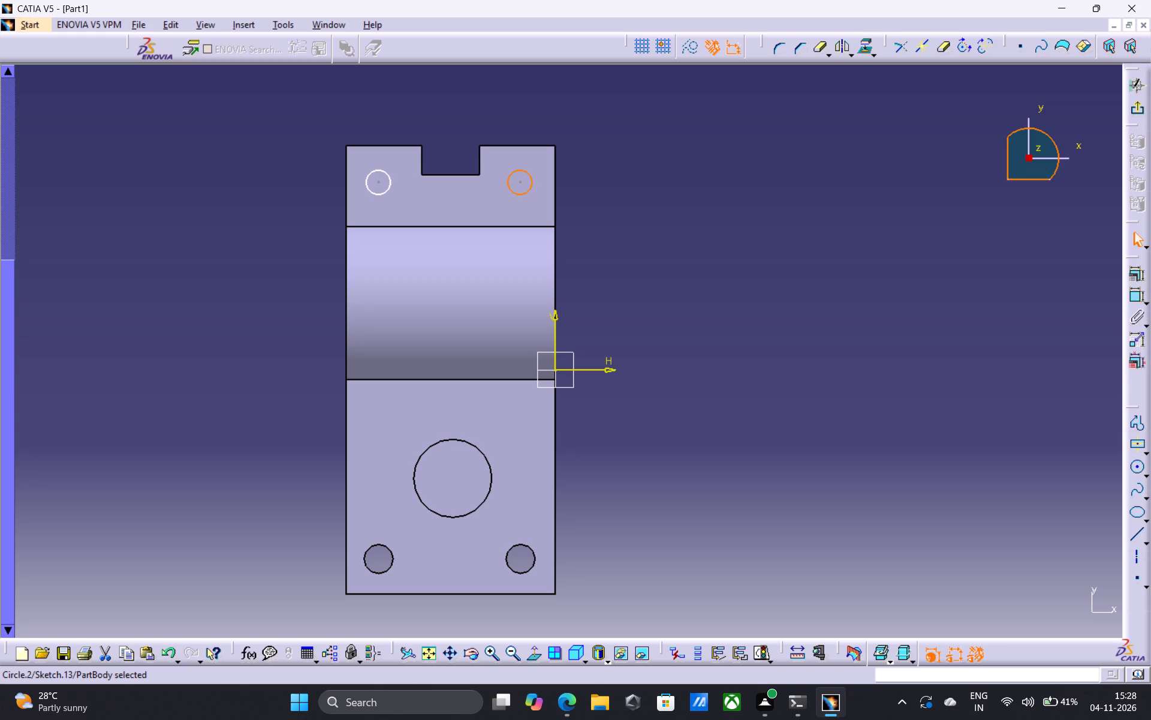
Add a radius dimension to each of the two circles beside the notch, placing both beyond the plate's outer edges.
double_click(1136, 292)
left_click(797, 203)
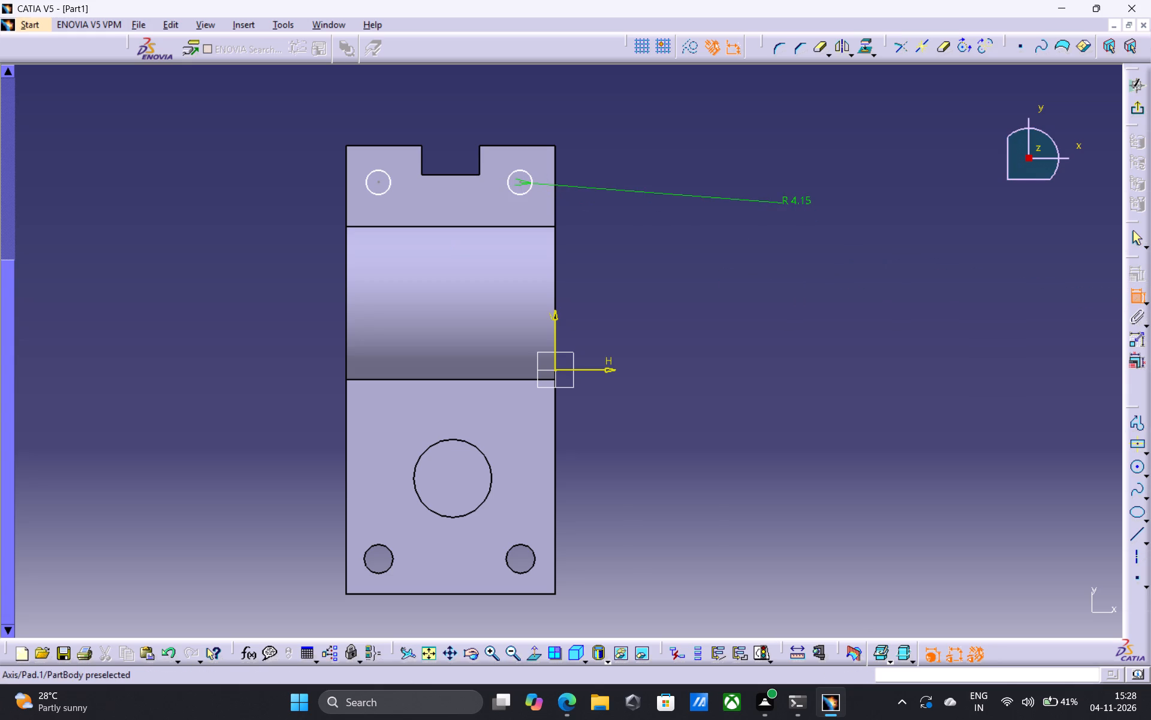
left_click_drag(370, 188, 362, 189)
left_click_drag(272, 209, 278, 214)
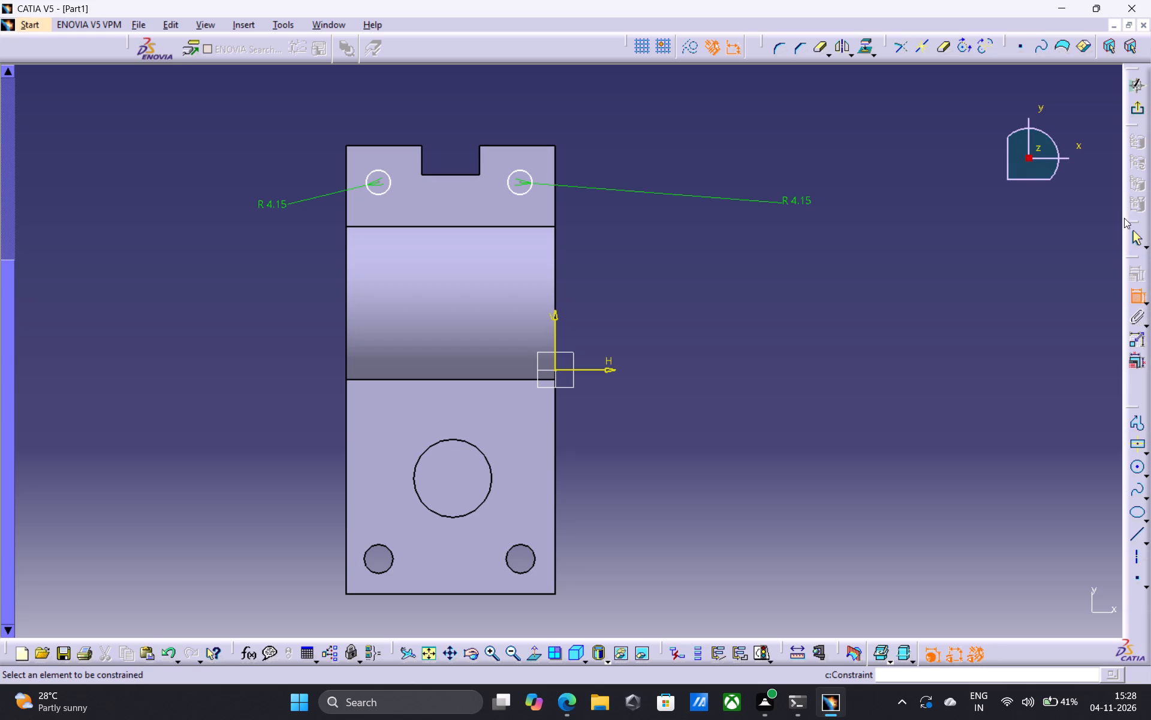
Pocket the two circles beside the notch 72 mm deep through the thinner section.
left_click(1135, 108)
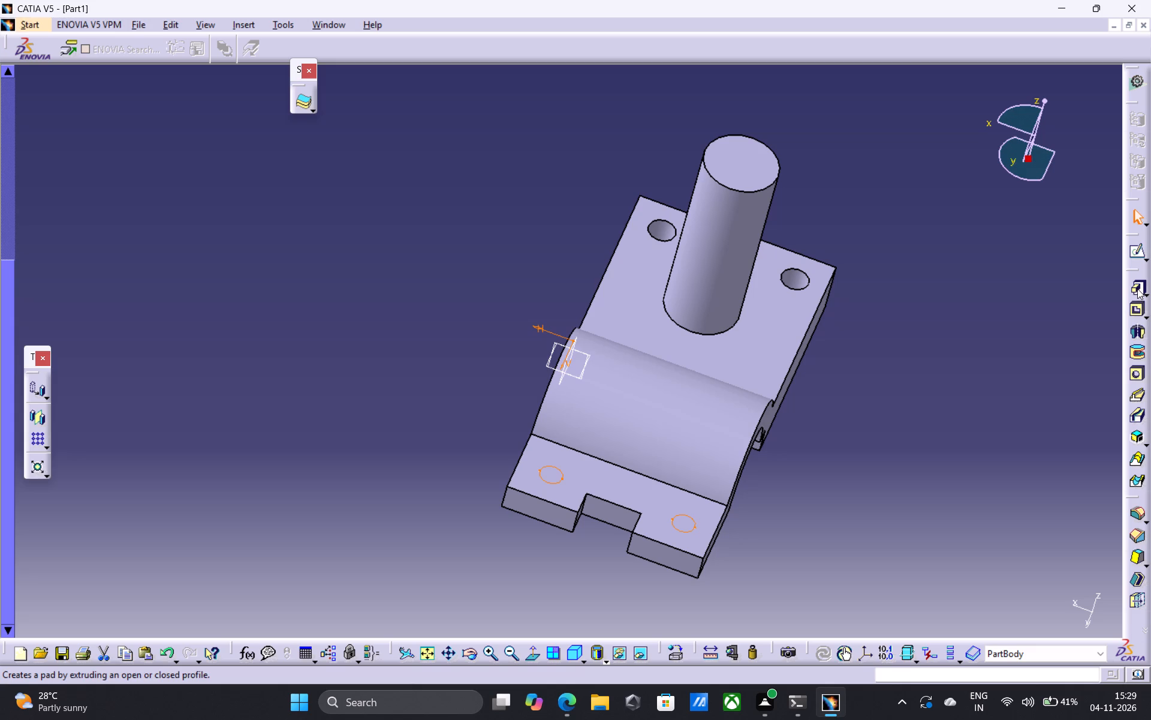
left_click(1132, 307)
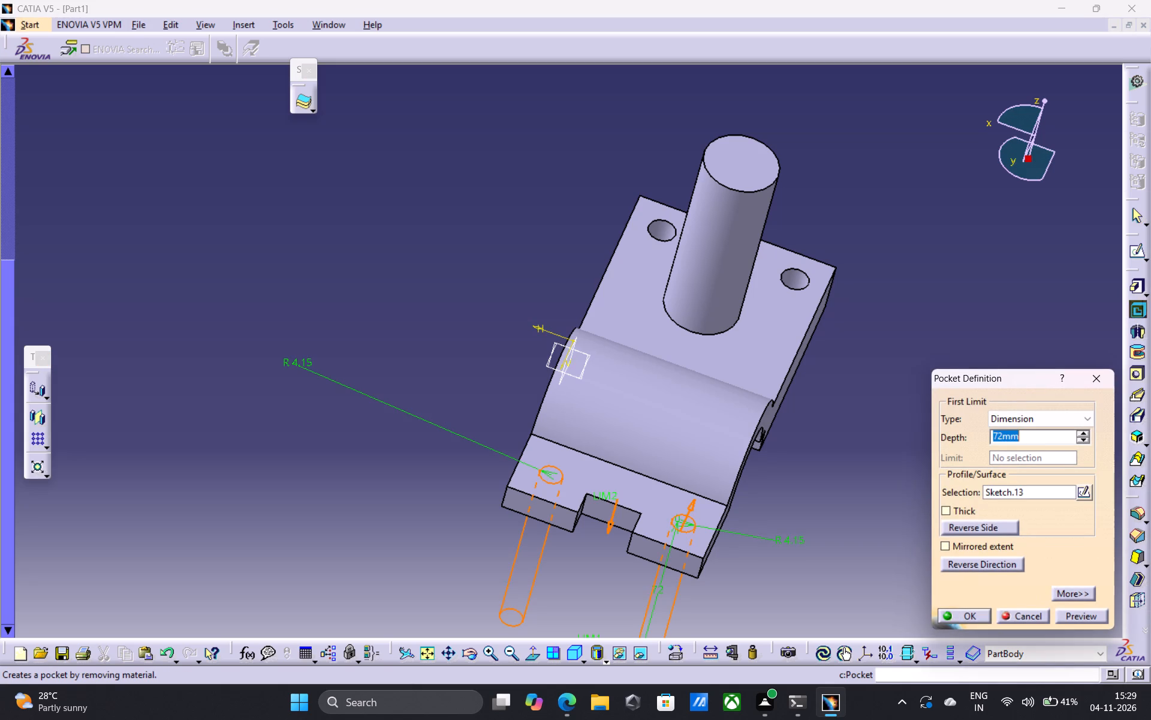
left_click(963, 617)
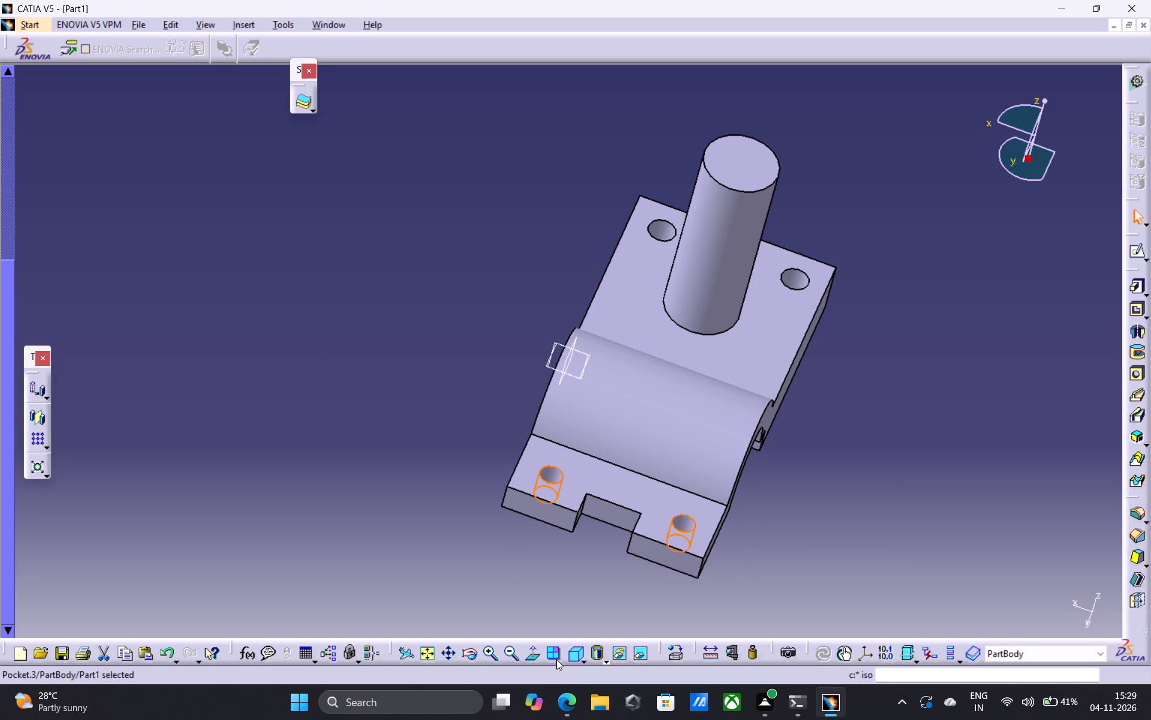
left_click(472, 658)
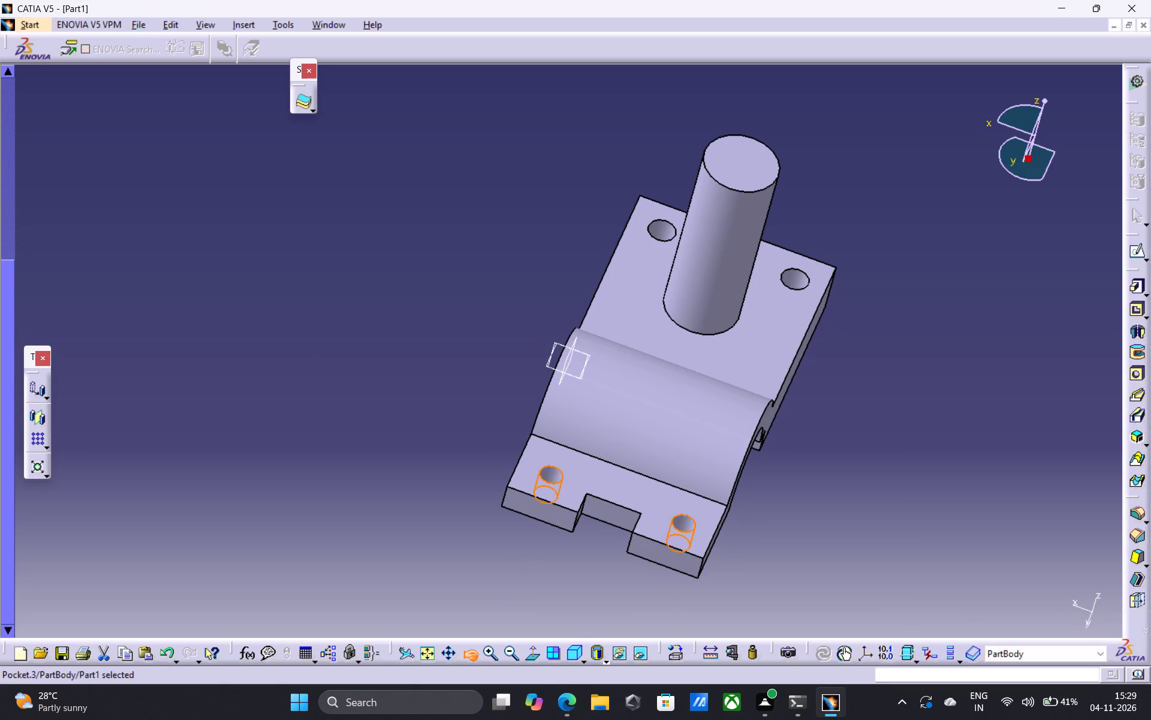
left_click_drag(658, 556, 441, 427)
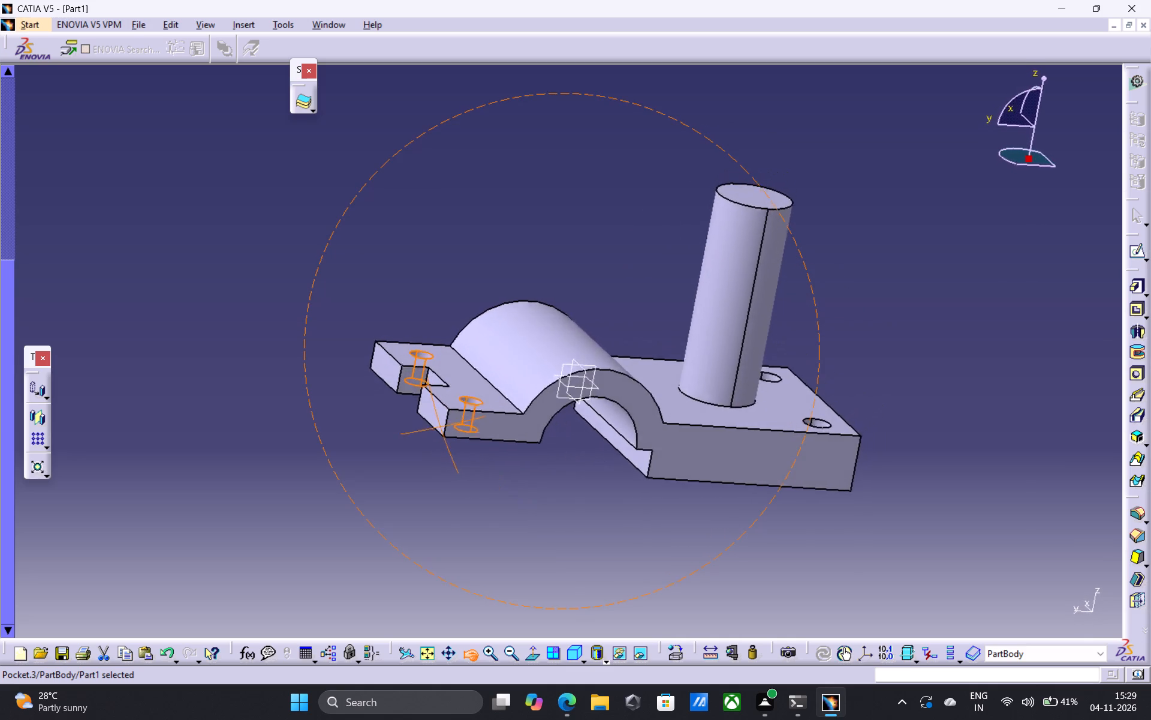
left_click_drag(441, 427, 473, 515)
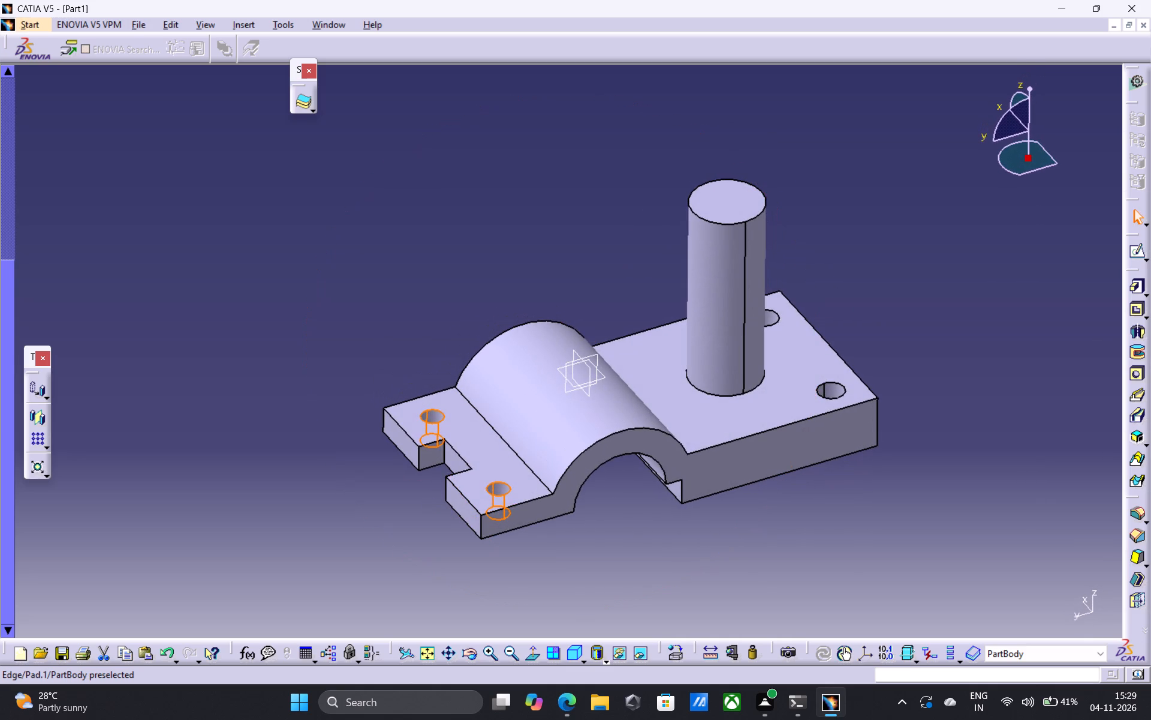
key("Escape")
key("Escape")
key("Escape")
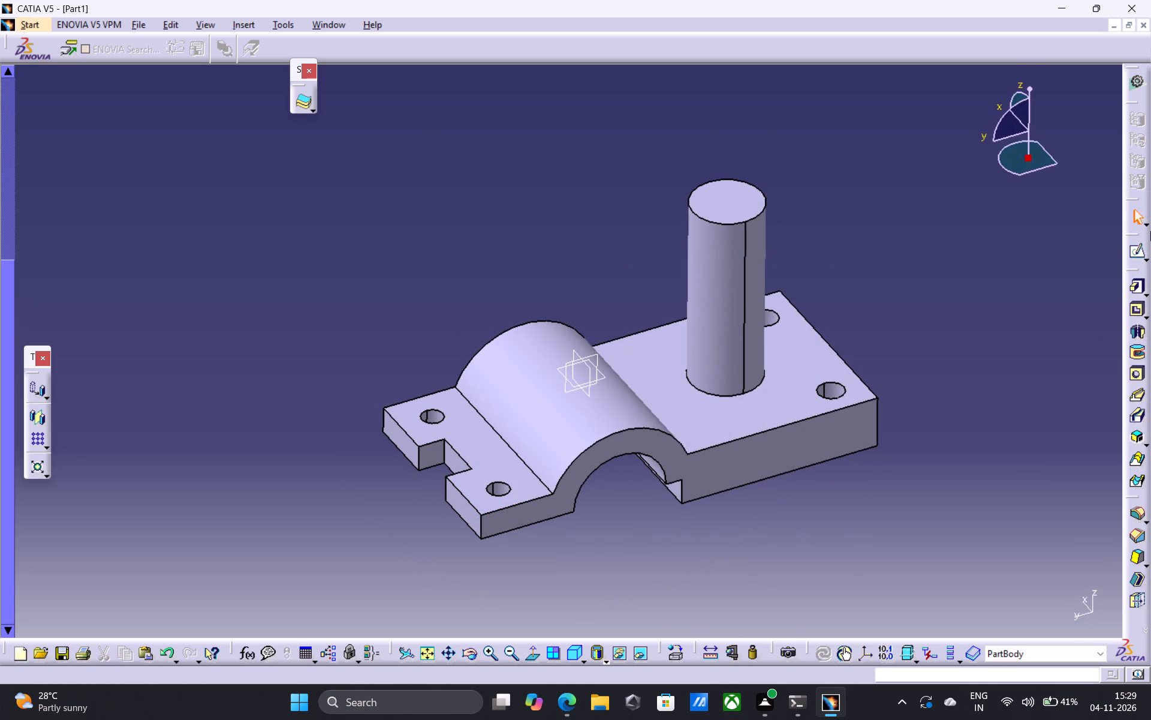
Save the part in the Documents folder as a CATPart file named Part3.
key("ctrl+s")
left_click(249, 287)
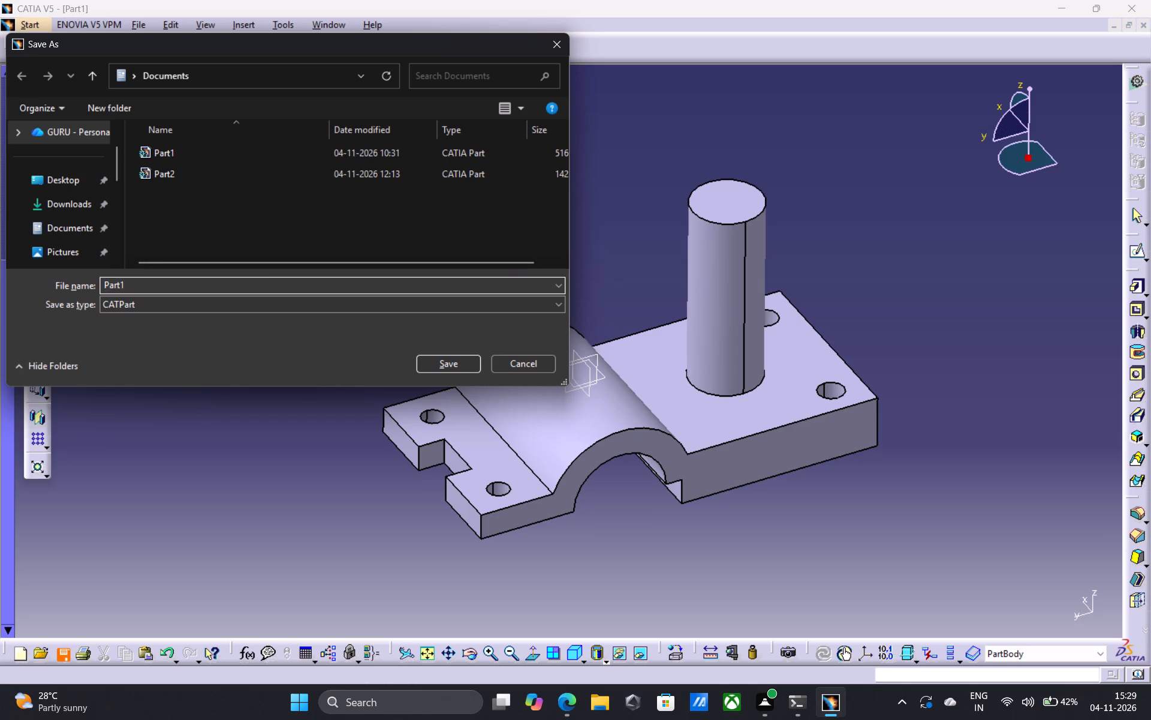
left_click(249, 287)
key("BackSpace")
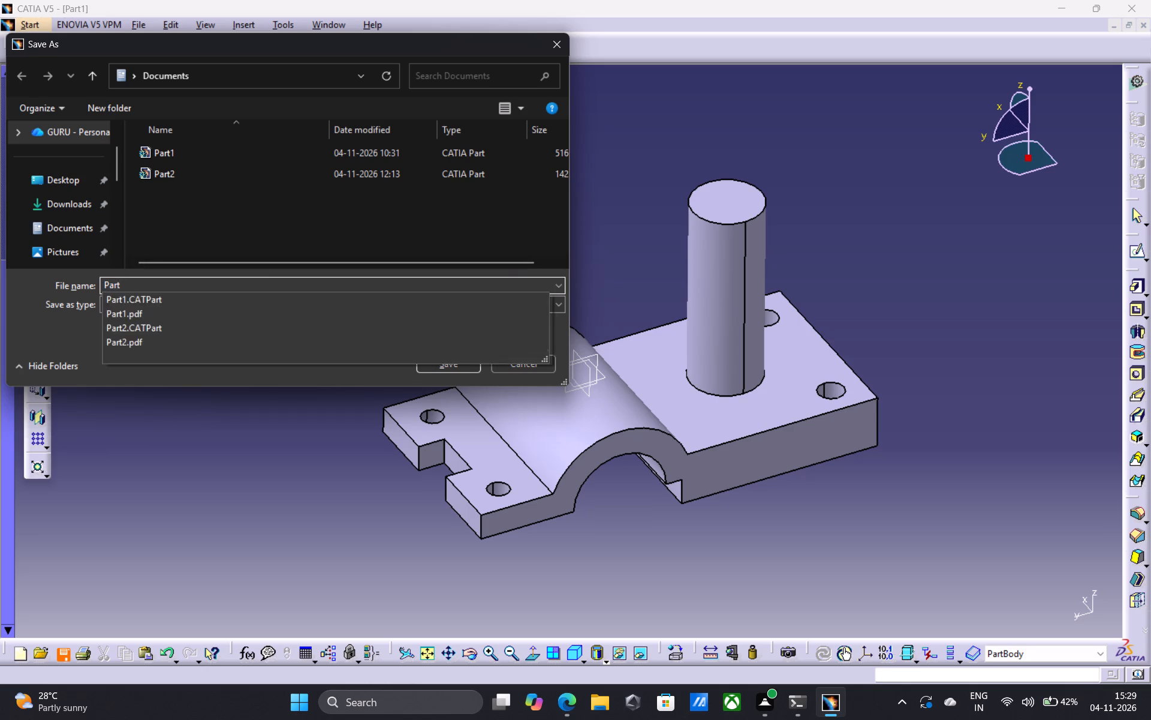
key("3")
left_click(444, 358)
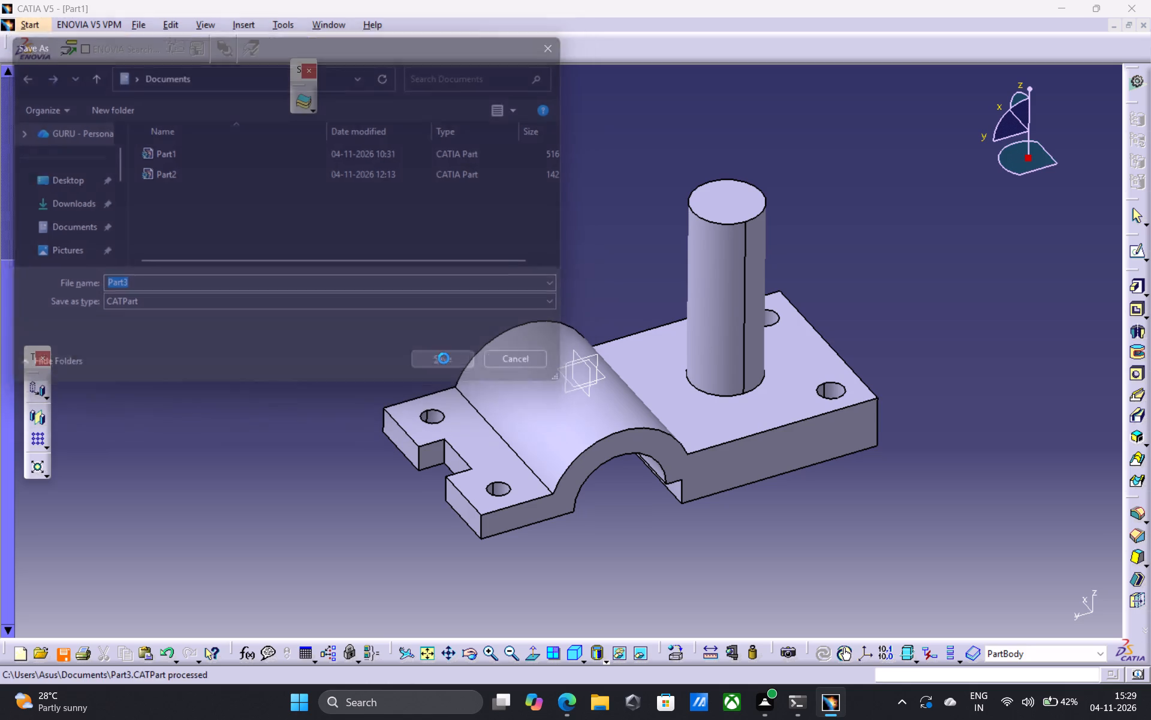
Set up printing with Microsoft Print to PDF on A4 paper in landscape orientation.
key("ctrl+p")
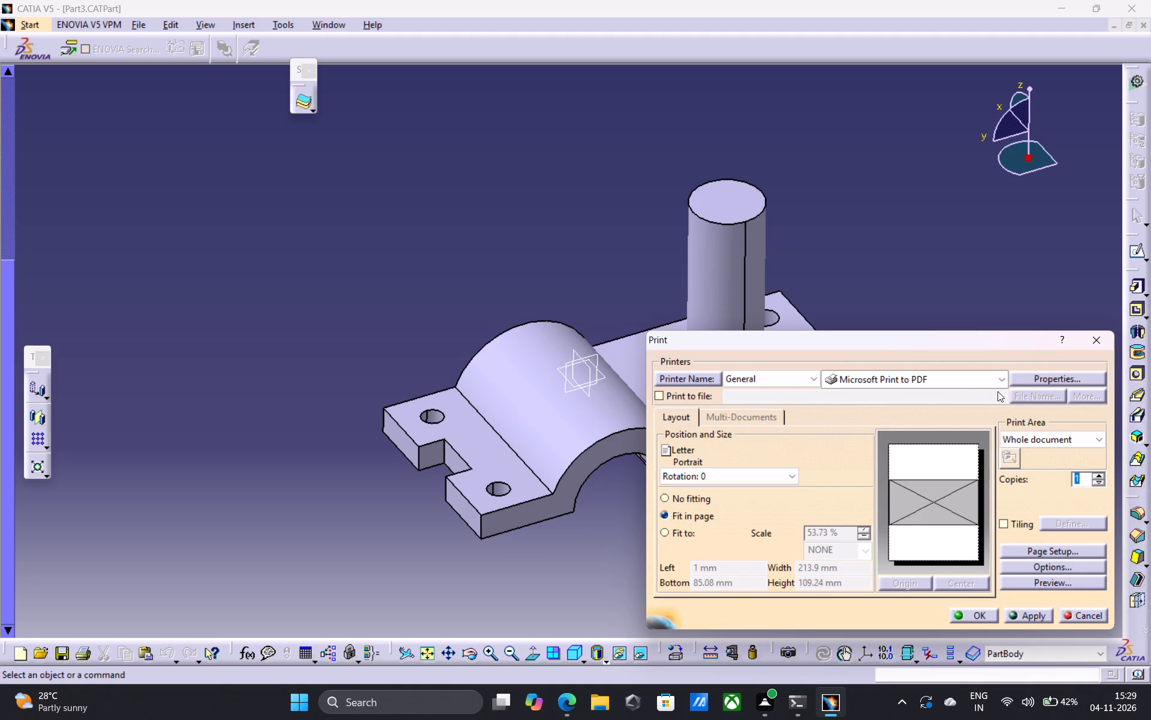
left_click(1023, 382)
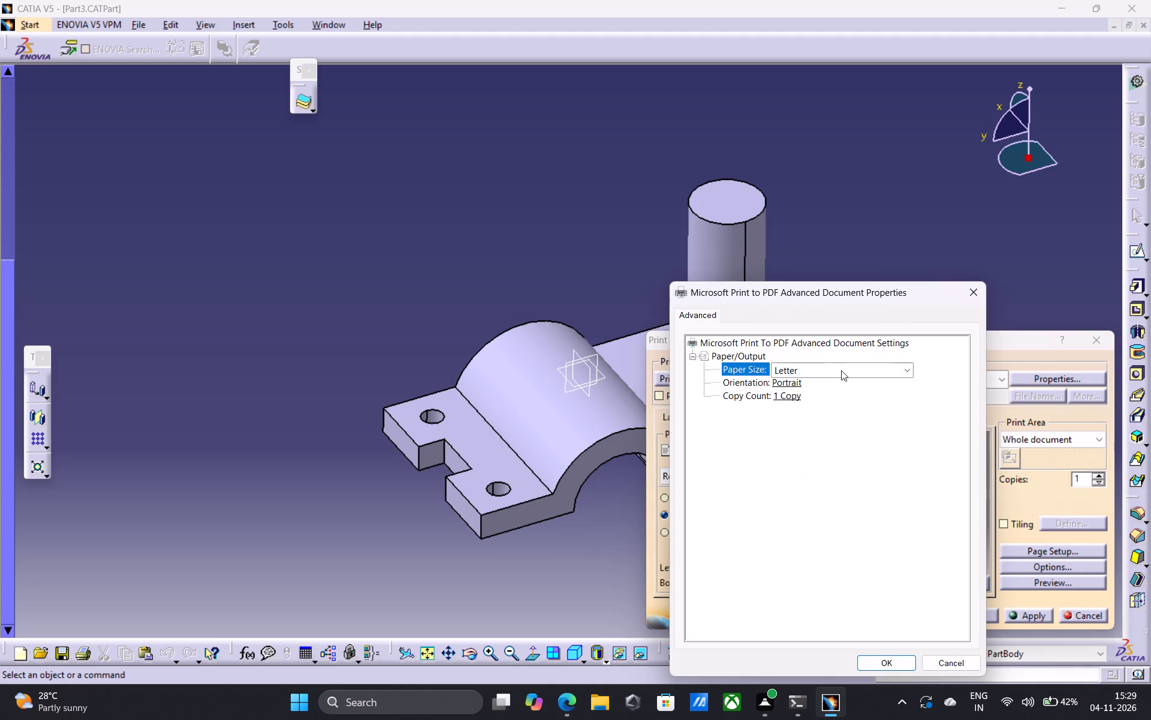
left_click(903, 373)
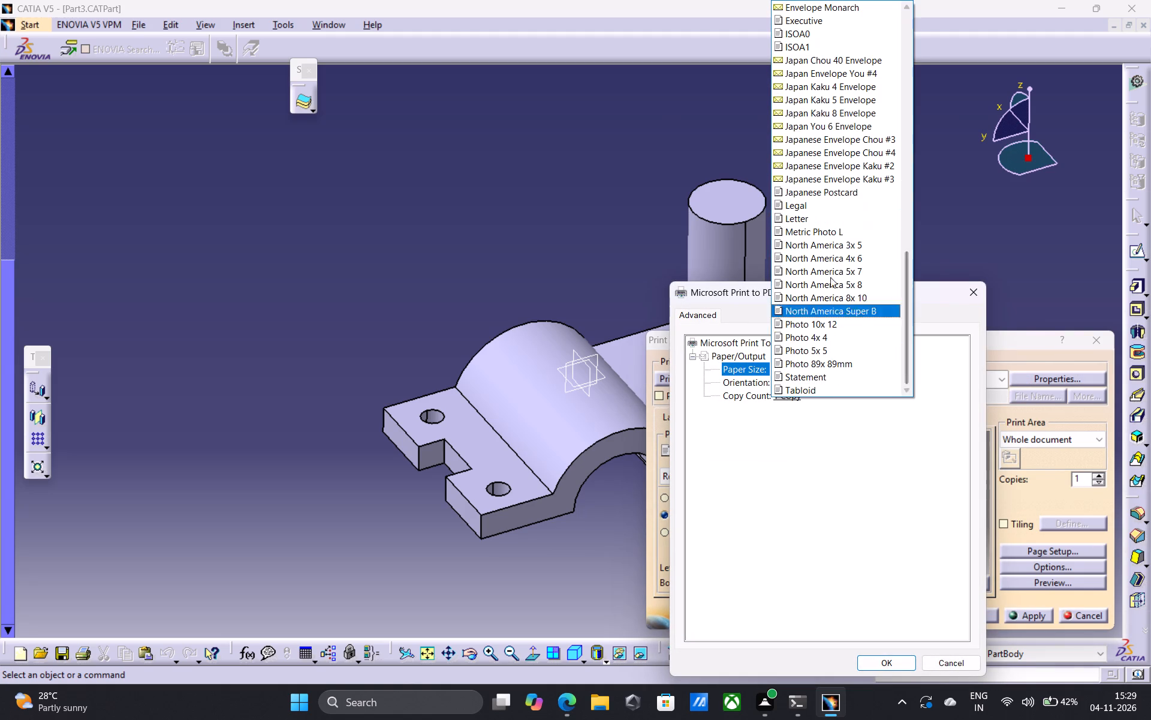
scroll(818, 258, "up", 17)
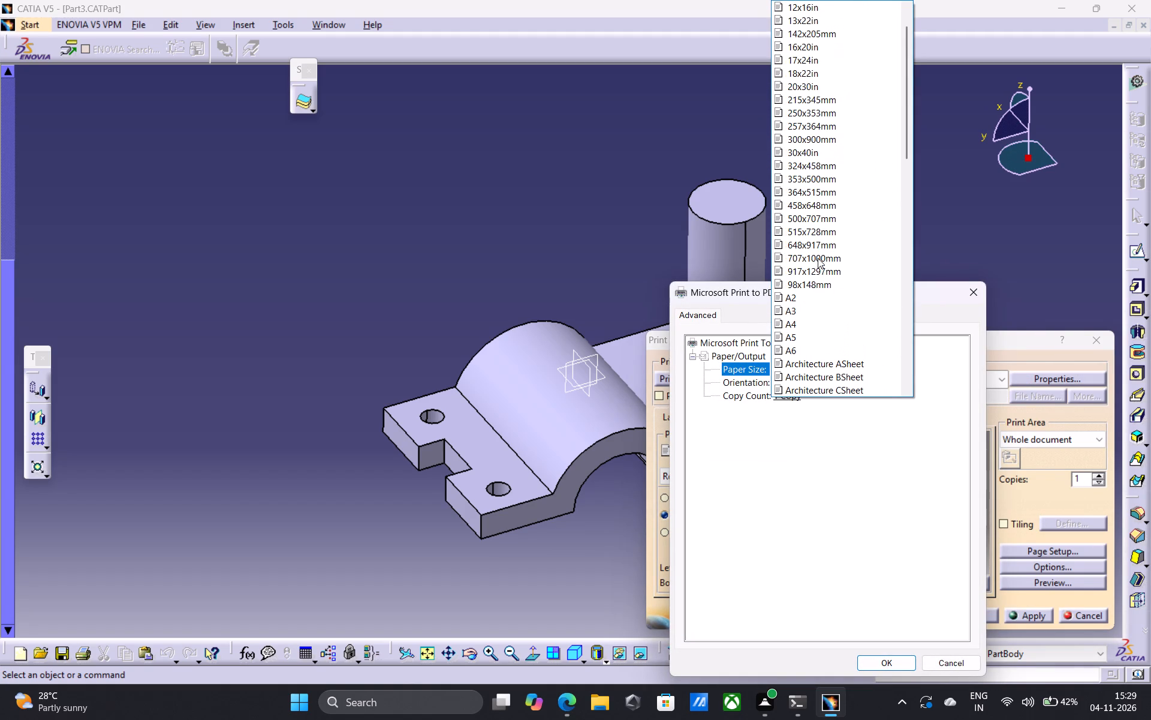
left_click(782, 319)
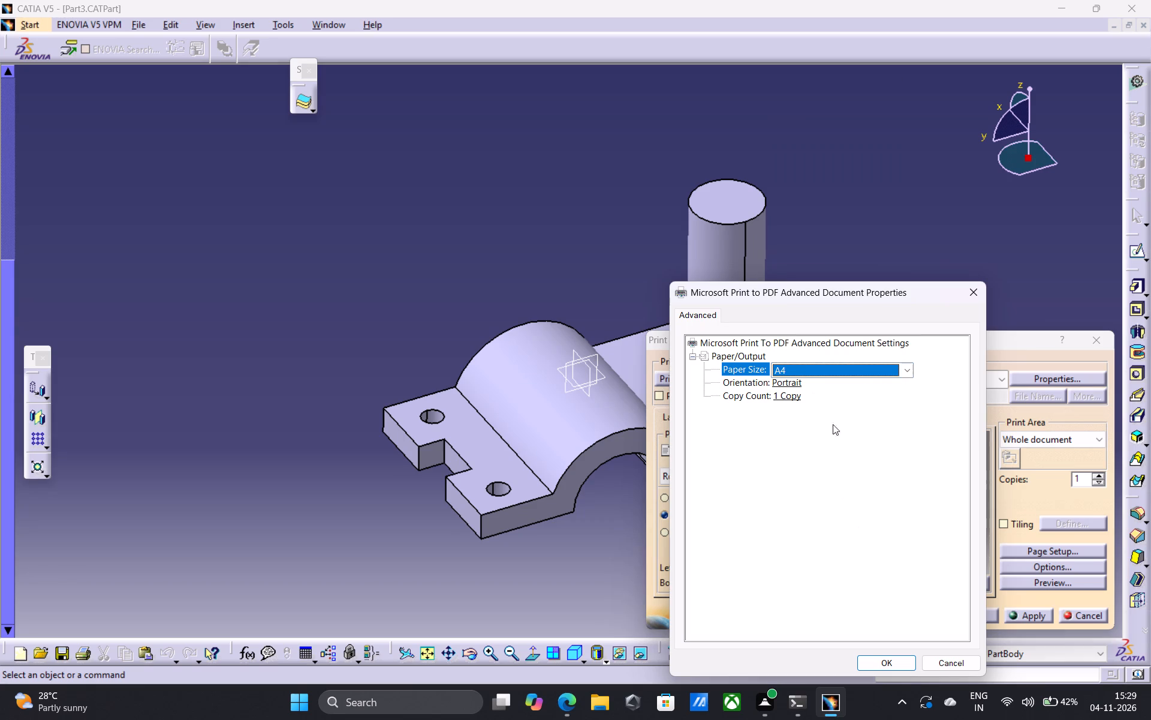
left_click(786, 383)
left_click(836, 382)
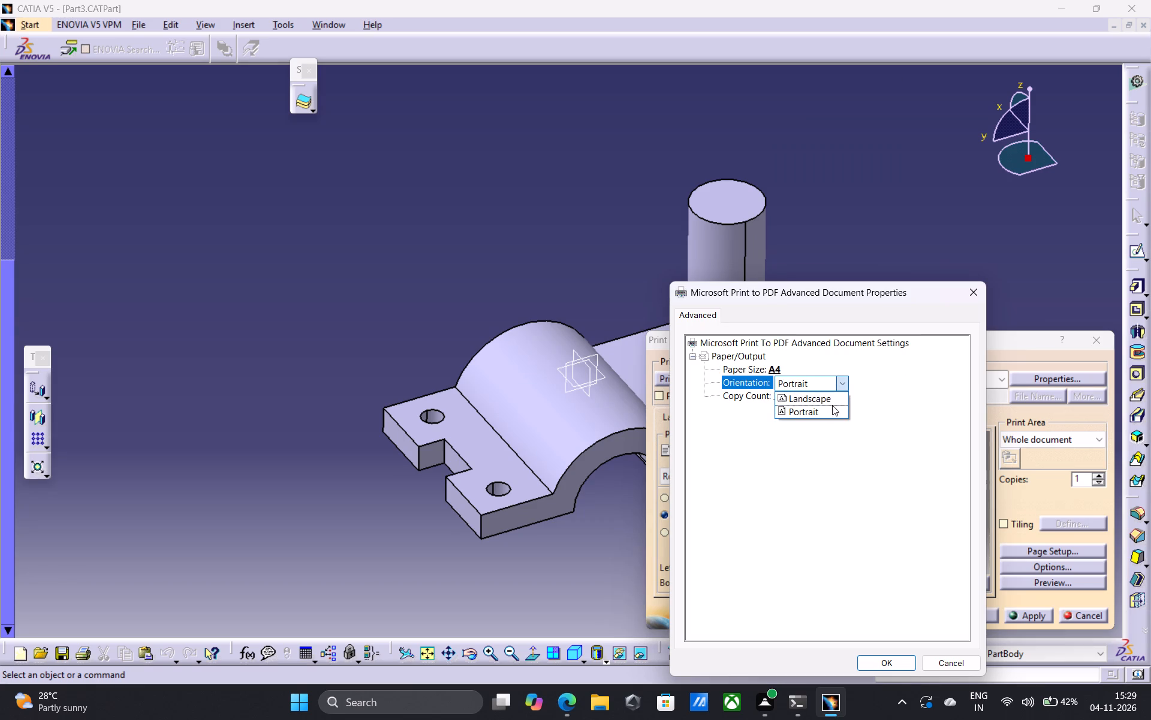
left_click(825, 398)
left_click(899, 659)
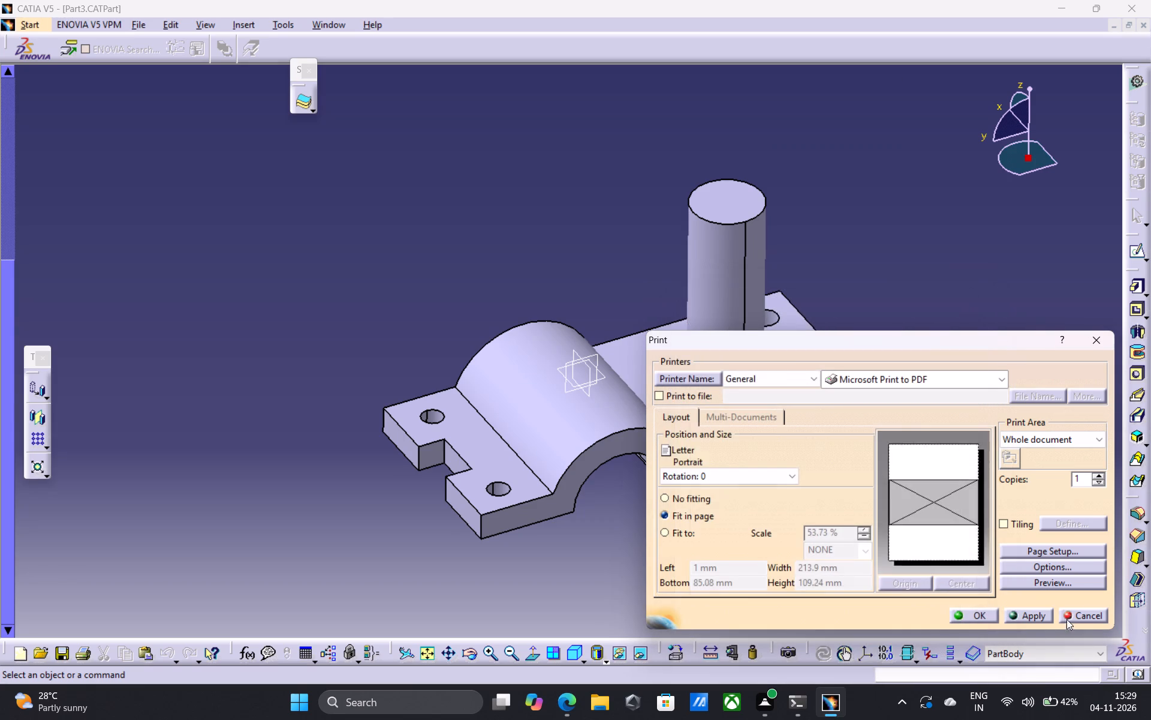
Print the part view to a PDF file named Part3 in the Documents folder.
left_click(1020, 616)
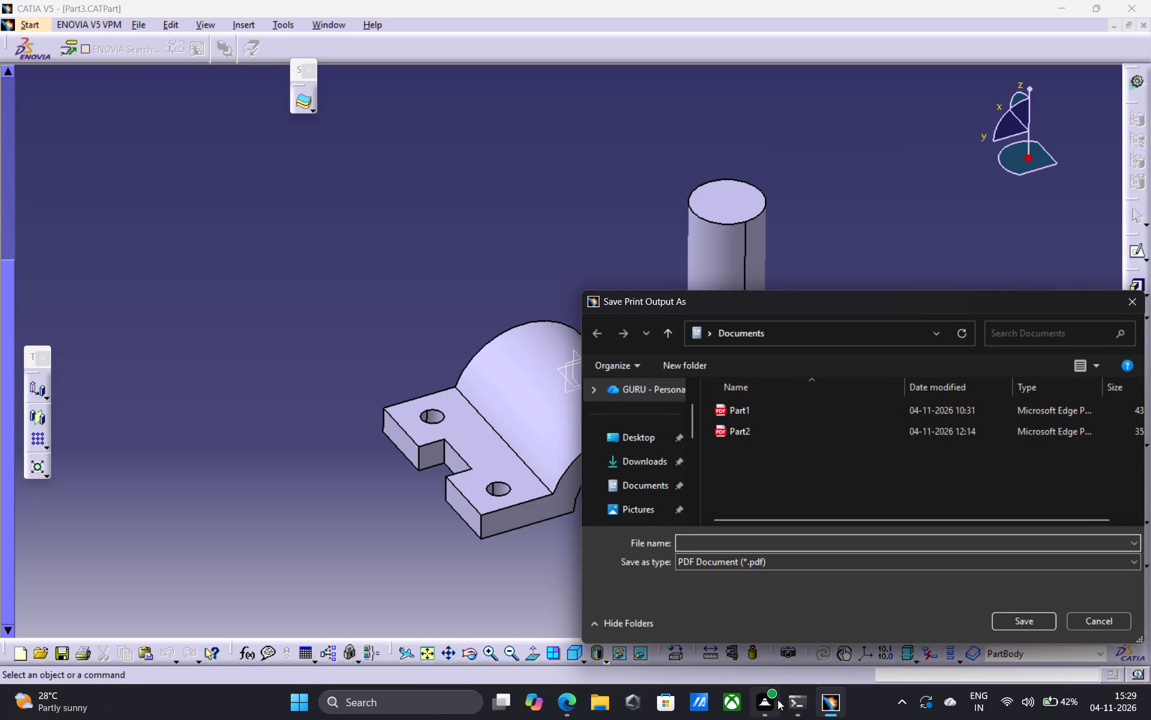
left_click(834, 539)
type("Part")
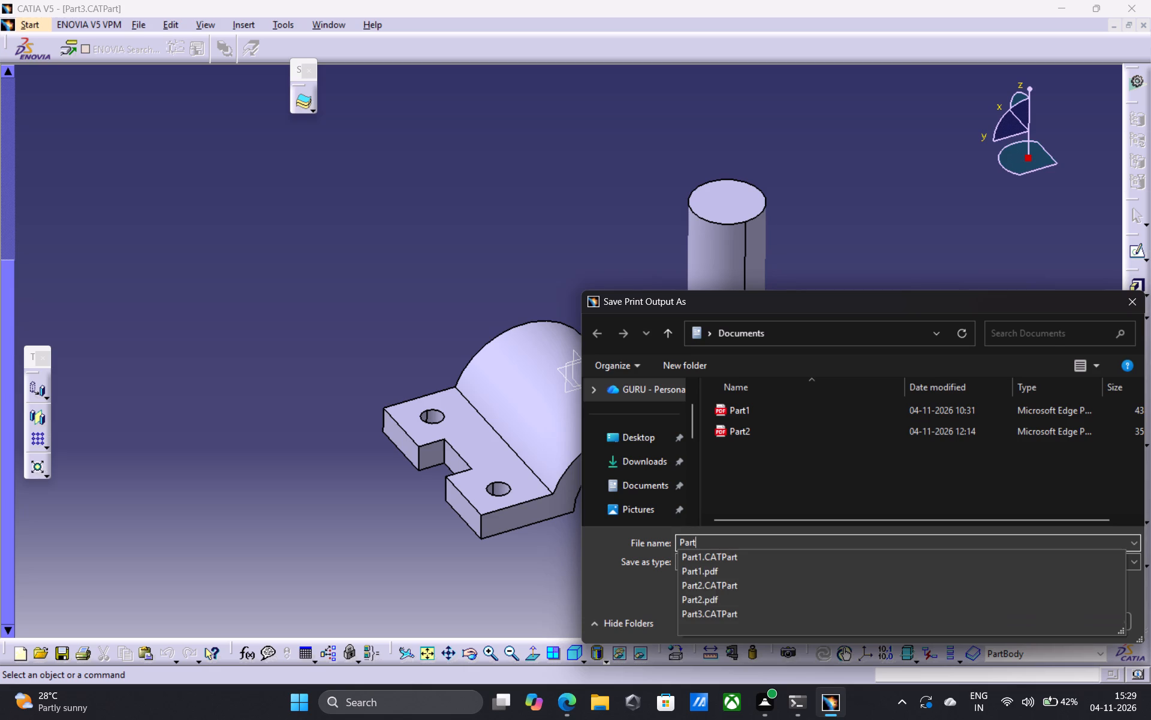
key("3")
key("Return")
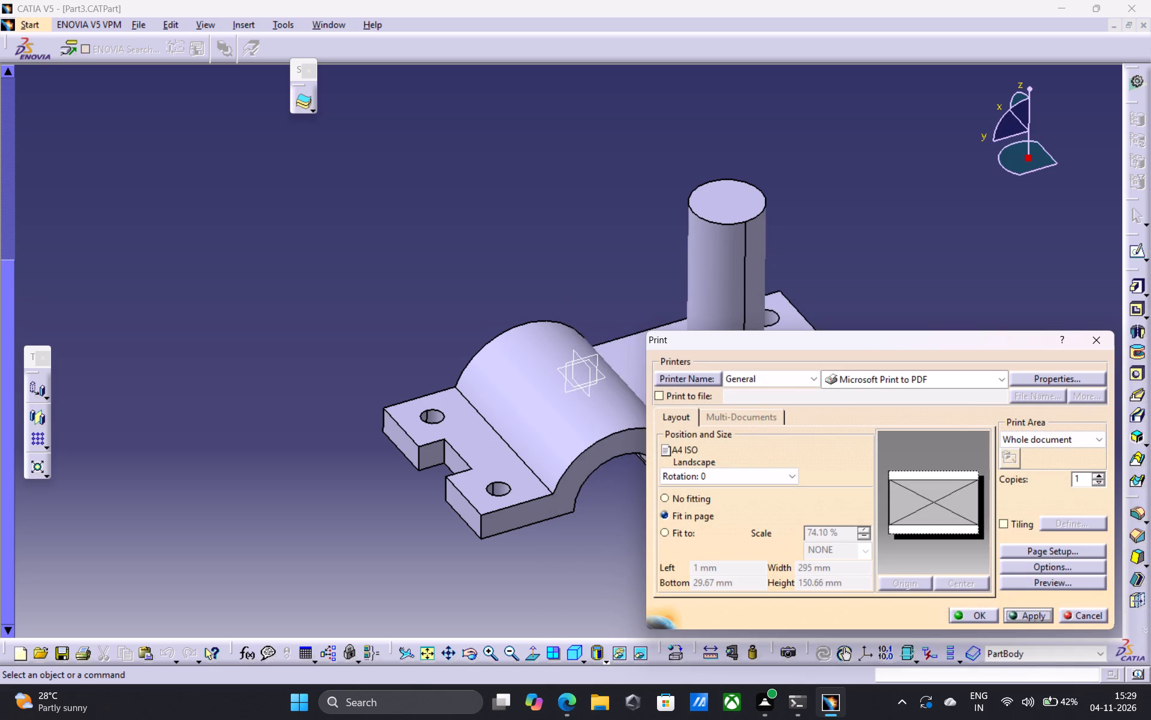